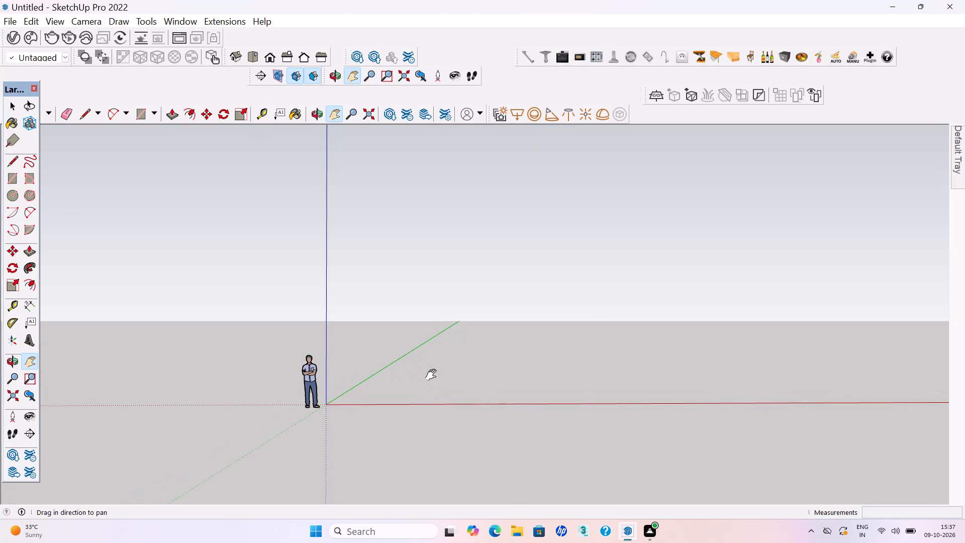
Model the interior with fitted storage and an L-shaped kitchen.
Place a guide line parallel to the green axis, about 2' 8" away along the red axis.
scroll(434, 376, down, 1)
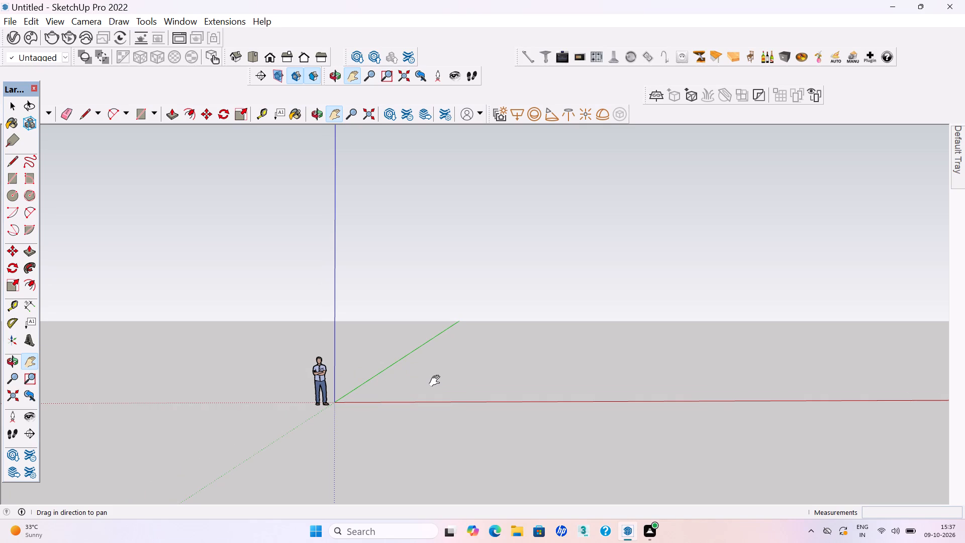
scroll(437, 385, down, 1)
scroll(426, 451, down, 1)
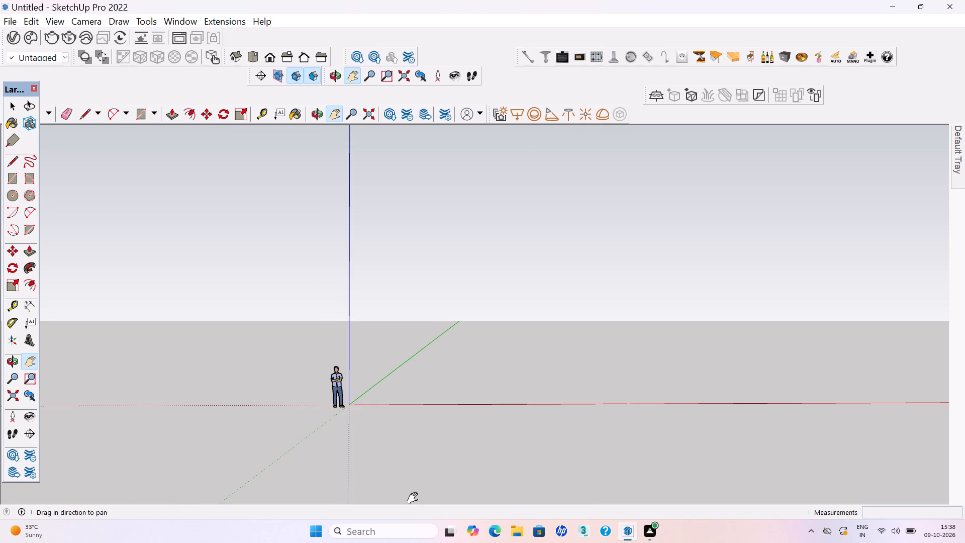
middle_drag(434, 464, 438, 427)
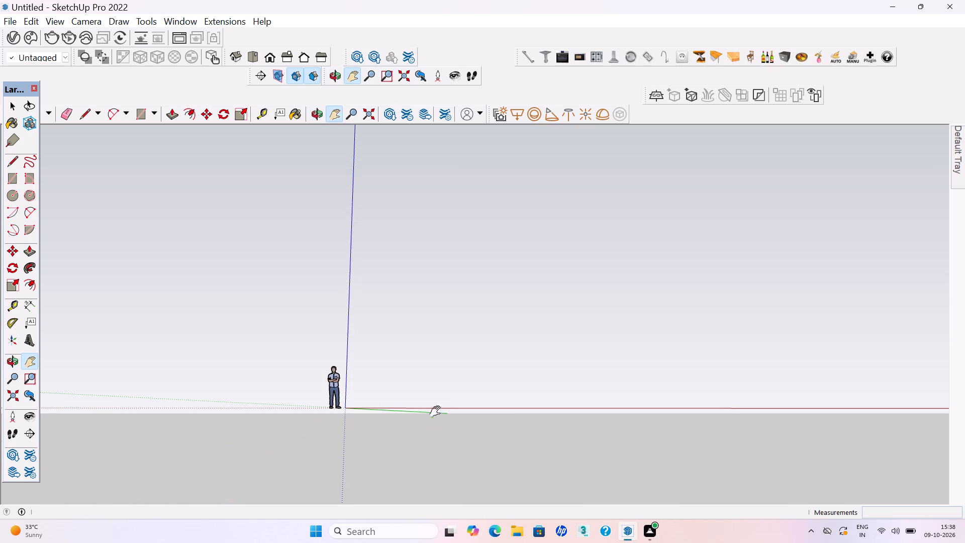
middle_drag(445, 410, 438, 489)
drag(445, 353, 433, 389)
middle_drag(413, 361, 413, 388)
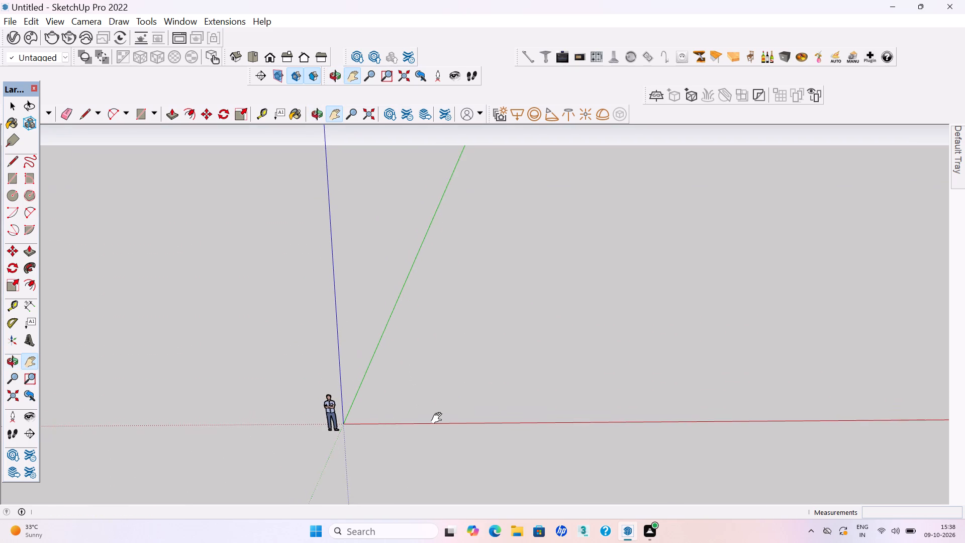
scroll(439, 418, up, 1)
key(t)
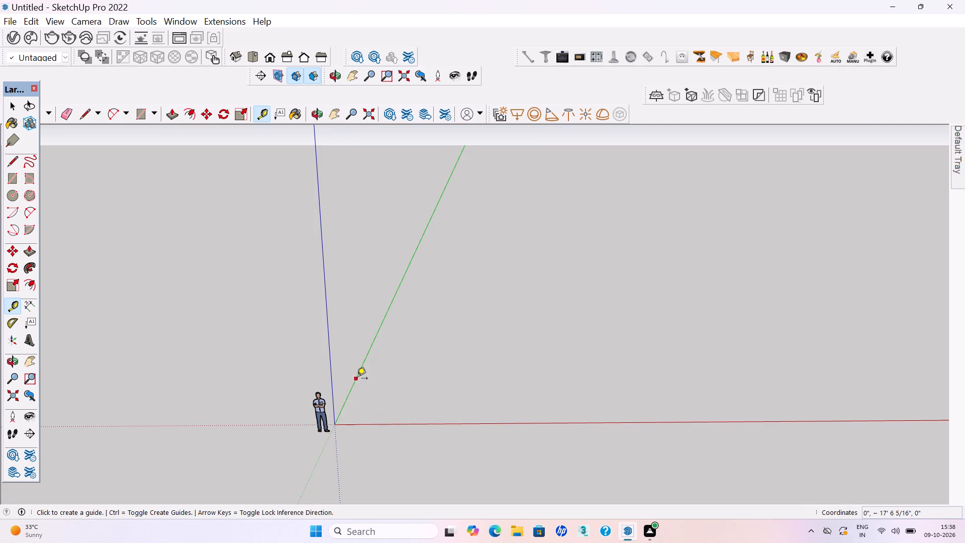
click(357, 379)
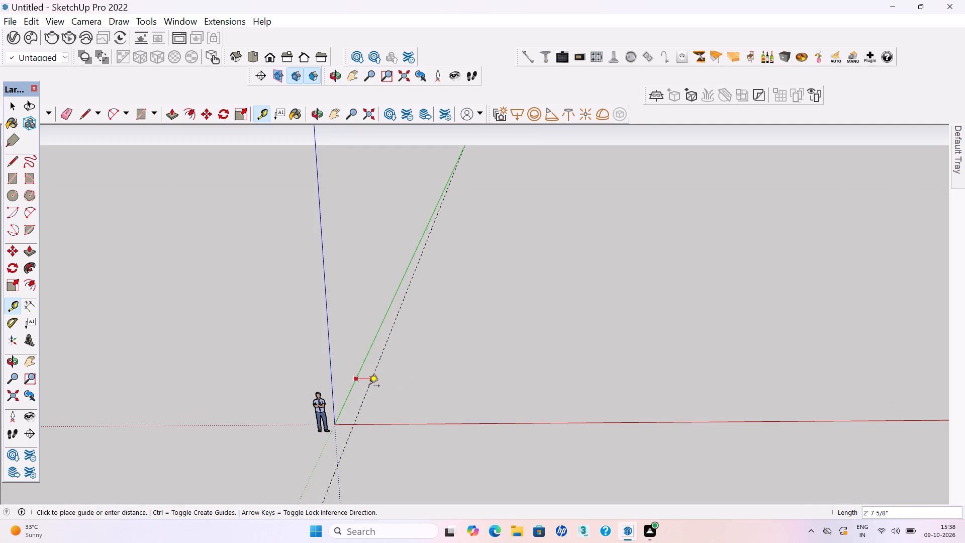
click(370, 387)
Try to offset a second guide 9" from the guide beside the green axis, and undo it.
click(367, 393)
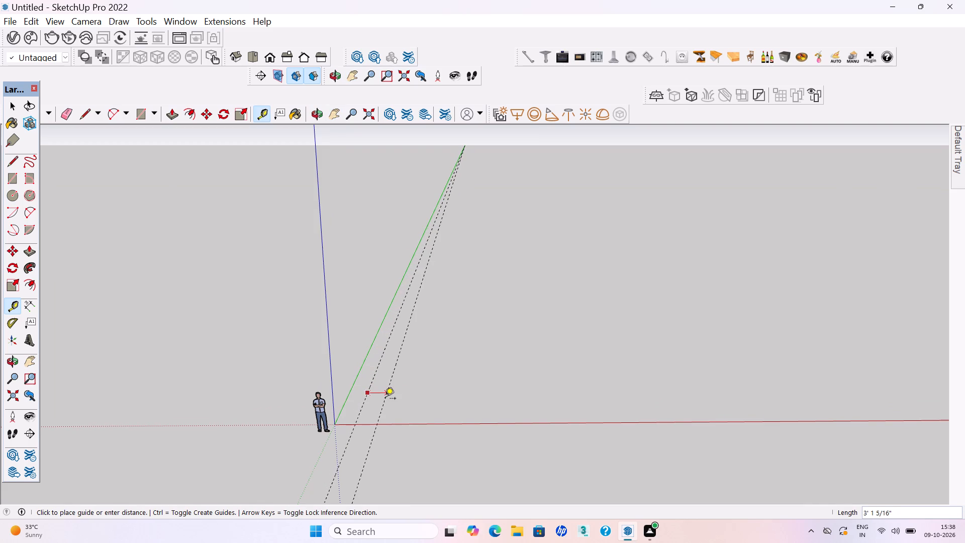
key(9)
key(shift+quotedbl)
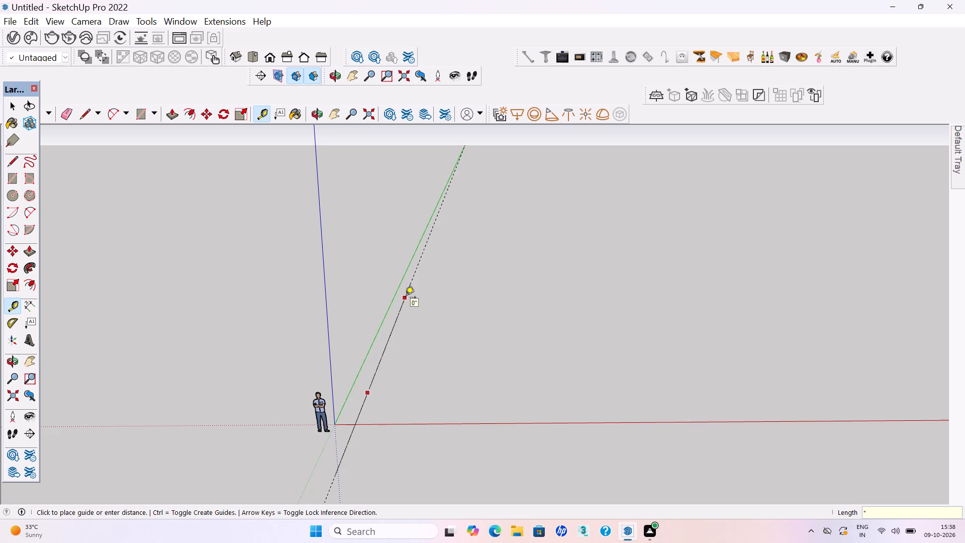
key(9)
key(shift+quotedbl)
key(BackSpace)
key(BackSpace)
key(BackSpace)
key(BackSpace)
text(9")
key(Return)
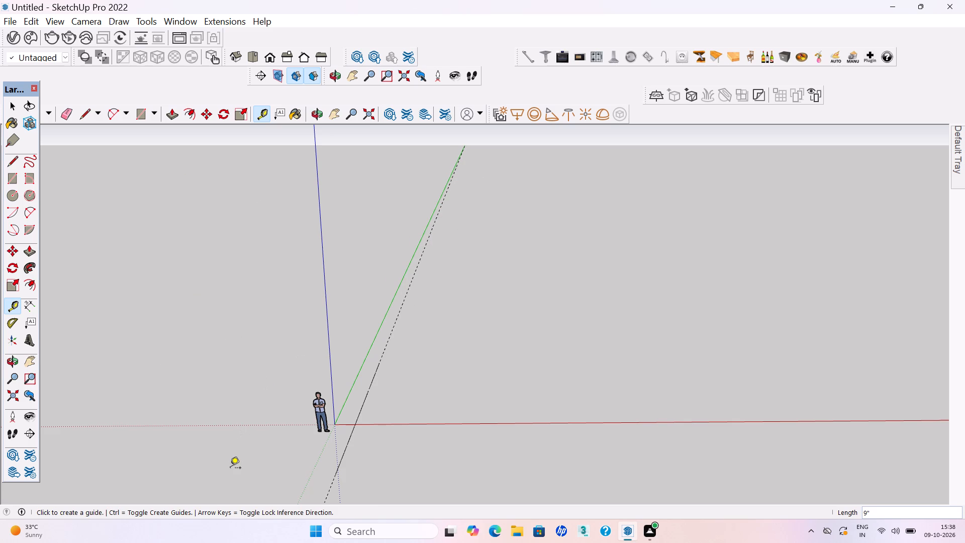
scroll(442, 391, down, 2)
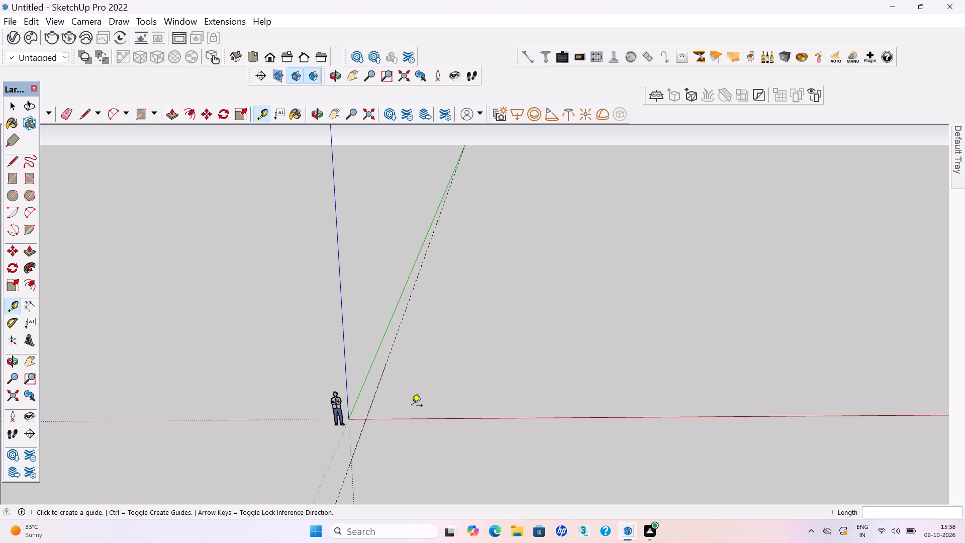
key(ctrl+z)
Place a second guide 9" from the guide beside the green axis, on its side away from the axis.
scroll(386, 385, down, 3)
middle_drag(427, 342, 447, 386)
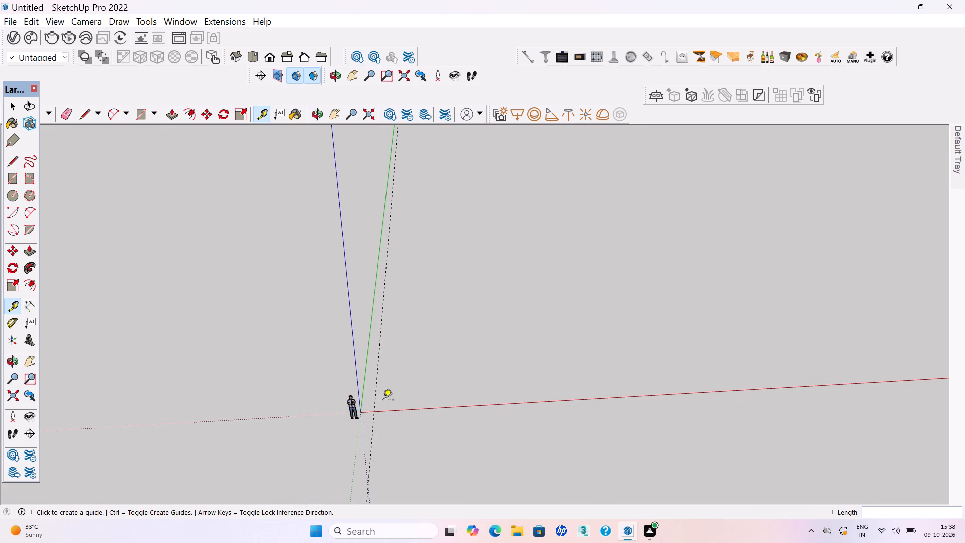
click(376, 391)
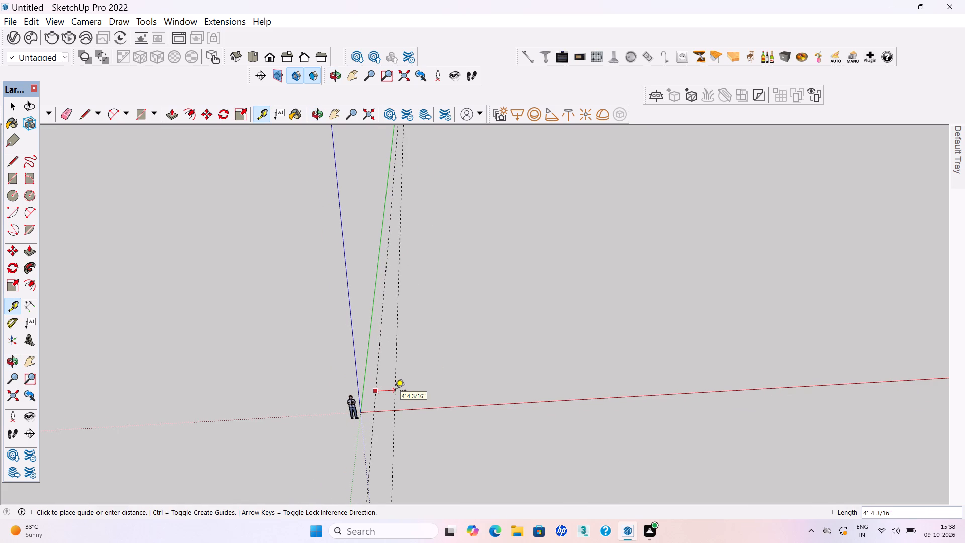
text(9")
key(Return)
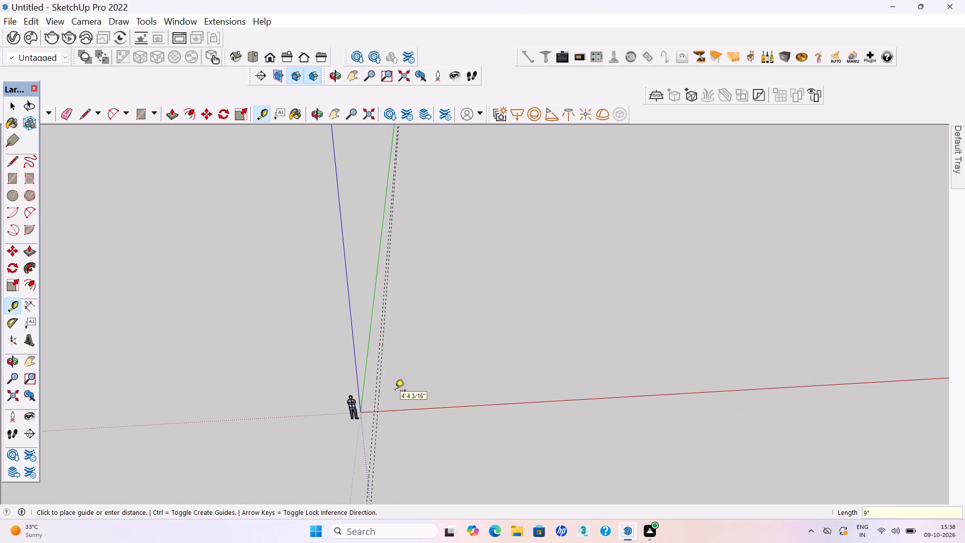
key(space)
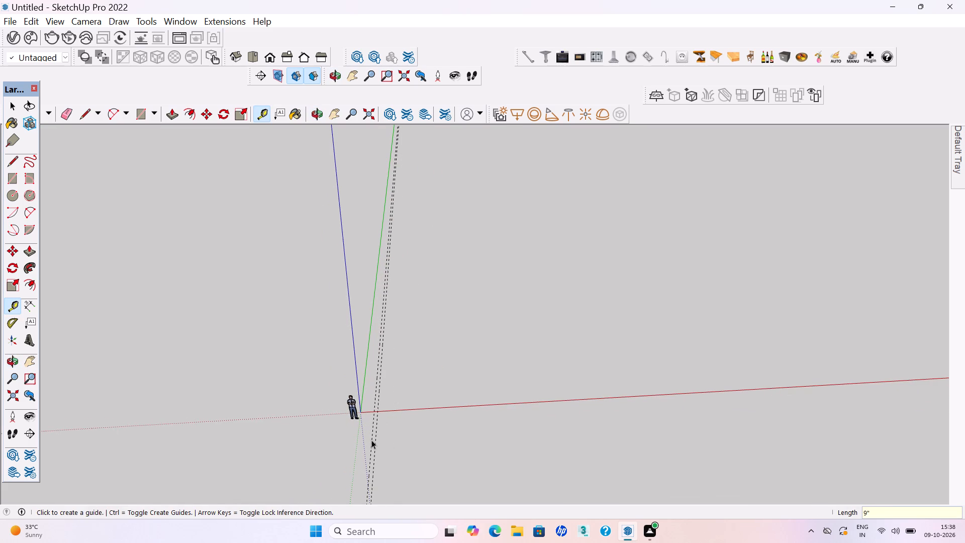
Place a pair of guides parallel to the red axis, the first about 6' 3" behind the axis and the second 9" beyond it.
key(t)
scroll(403, 371, up, 6)
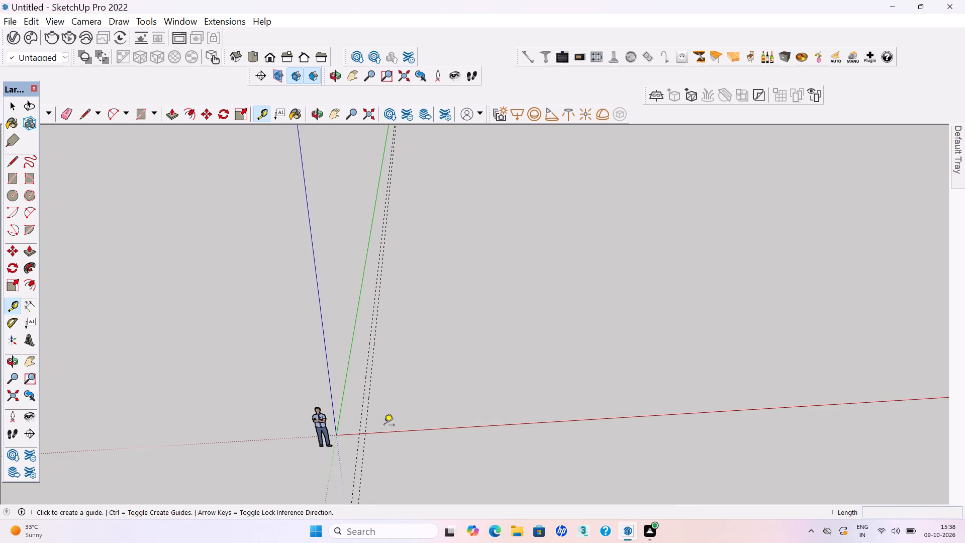
click(388, 431)
click(383, 404)
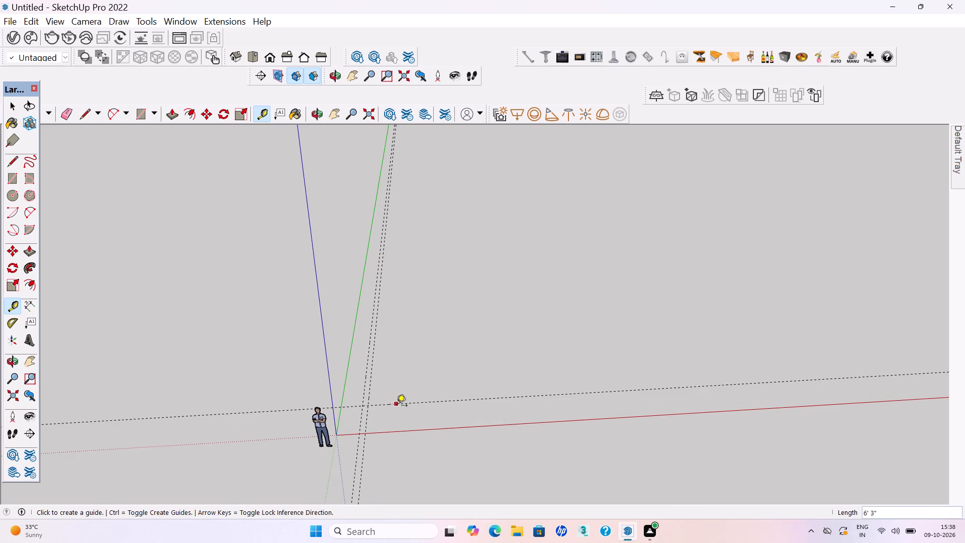
click(397, 406)
text(9")
key(Return)
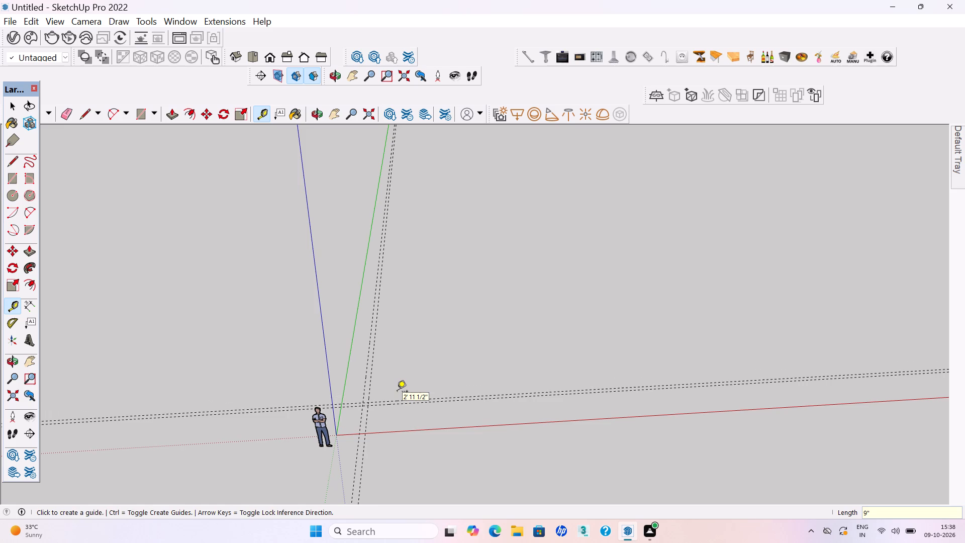
Add a pair of guides parallel to the red axis, one 13' beyond the 9" pair and another 6" farther back.
scroll(397, 392, up, 5)
click(406, 404)
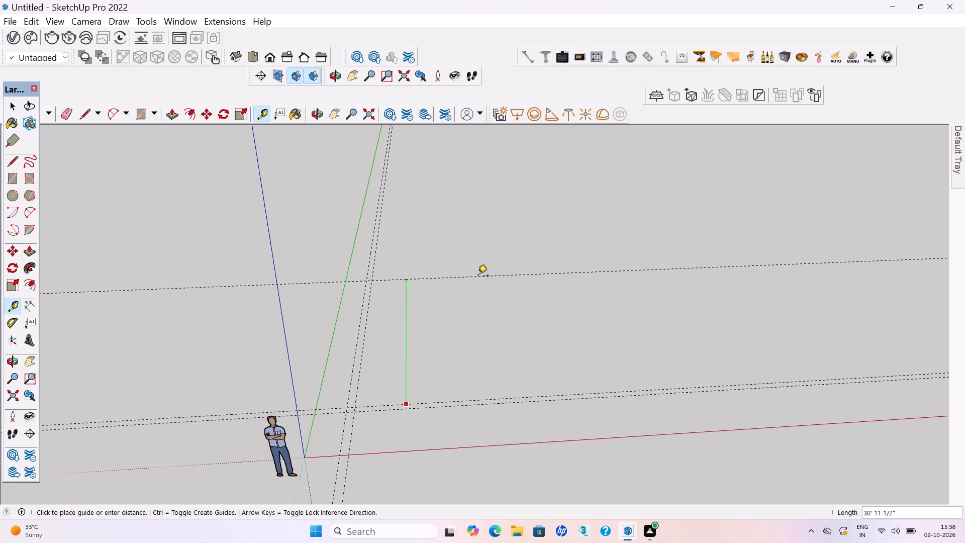
text(13)
key(apostrophe)
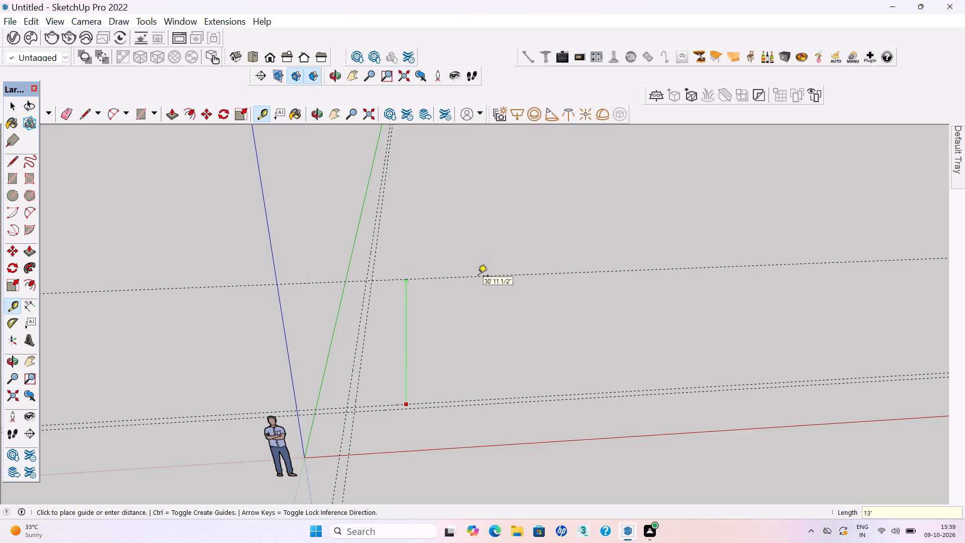
key(Return)
scroll(449, 430, up, 3)
middle_drag(428, 392, 403, 458)
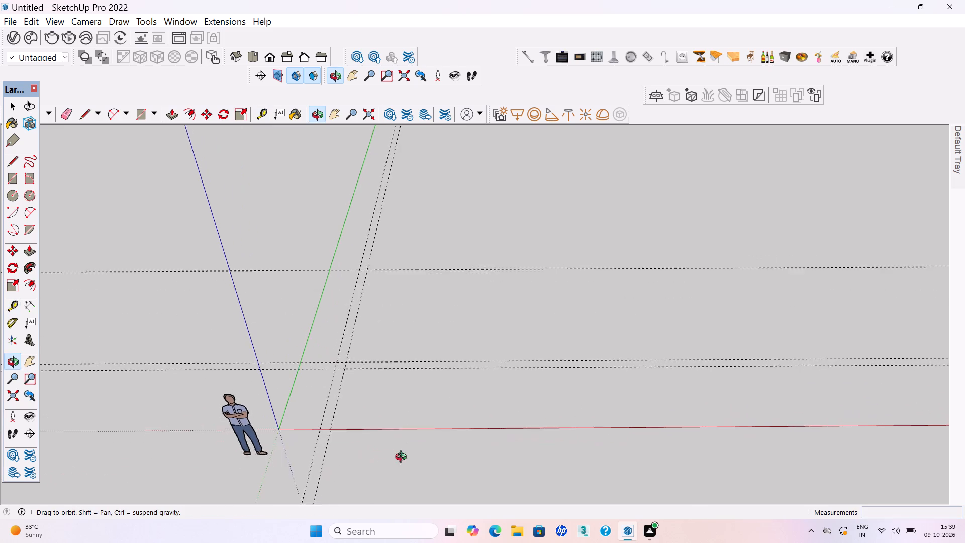
middle_drag(403, 458, 402, 464)
middle_drag(461, 381, 441, 280)
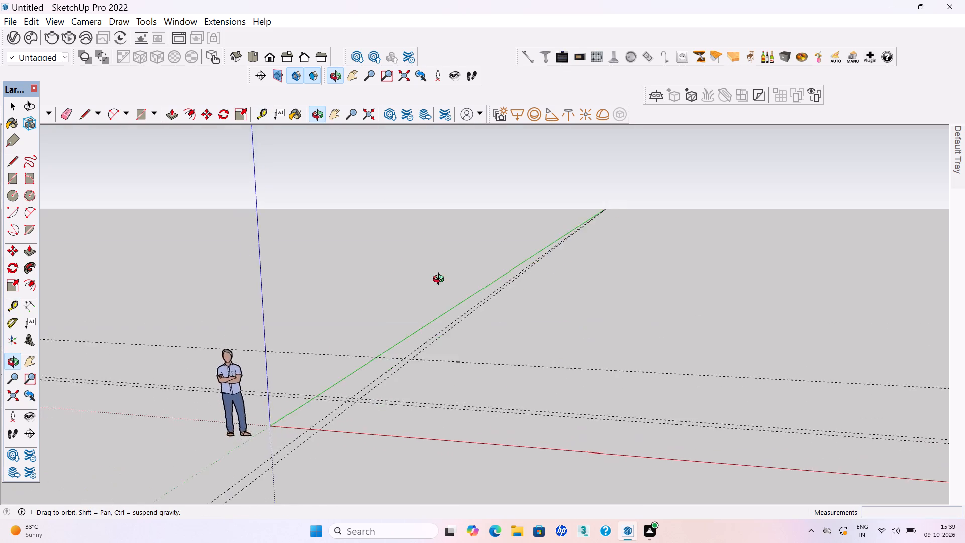
middle_drag(441, 280, 479, 343)
click(462, 280)
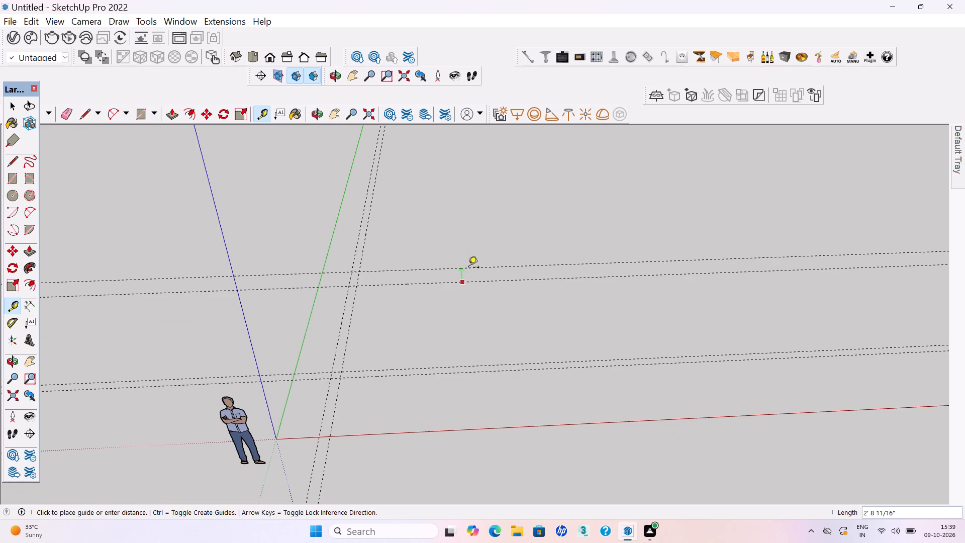
key(6)
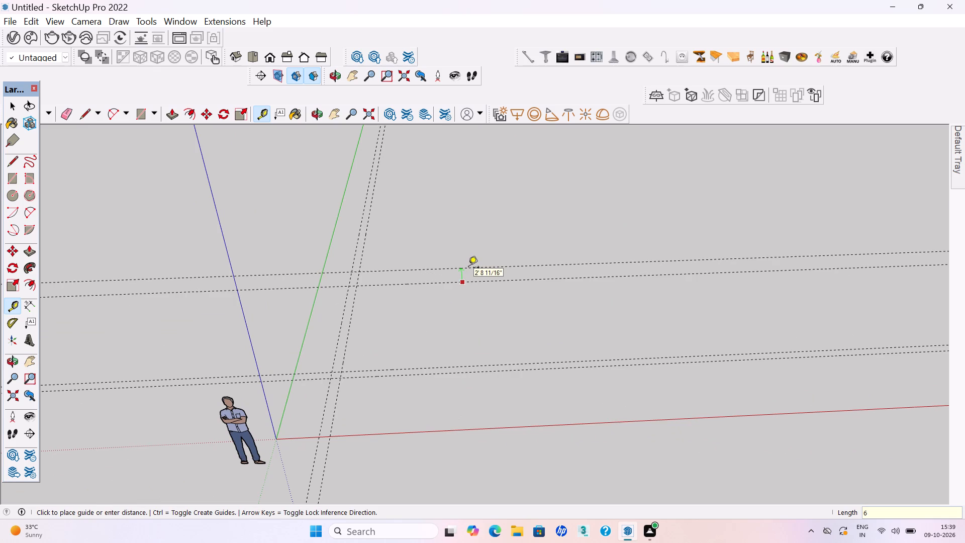
key(shift+quotedbl)
key(Return)
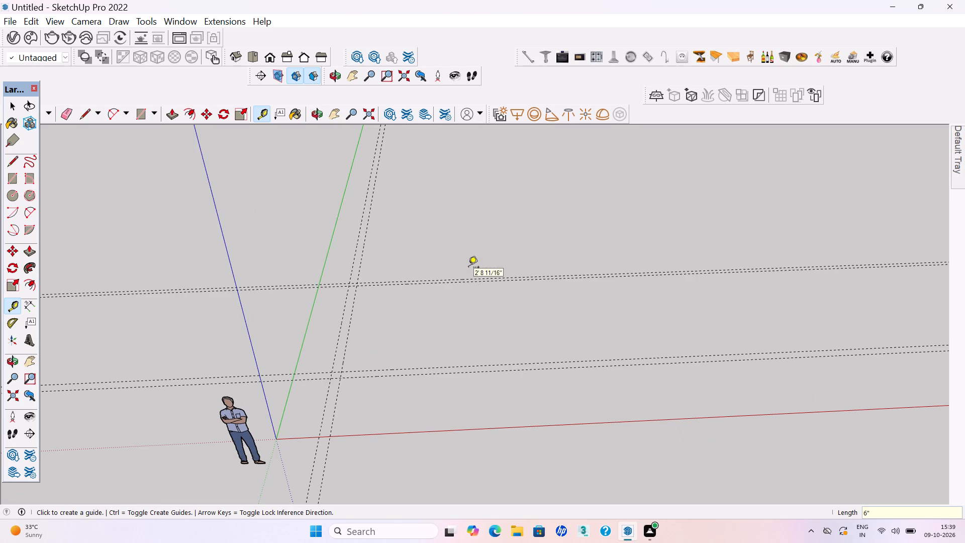
Add a pair of cross guides, one about 14' along the red direction from the green-parallel 9" pair and another 6" beyond it.
click(344, 353)
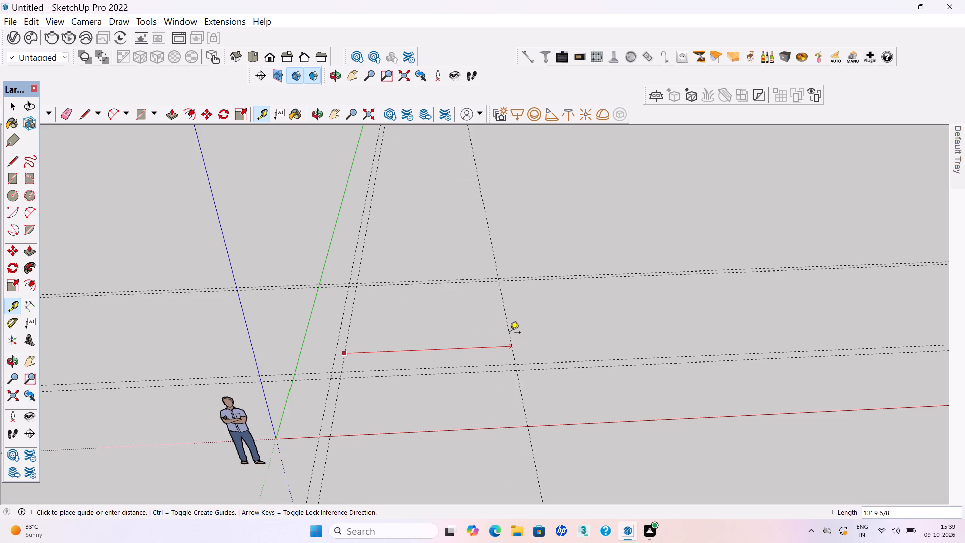
click(510, 333)
click(513, 336)
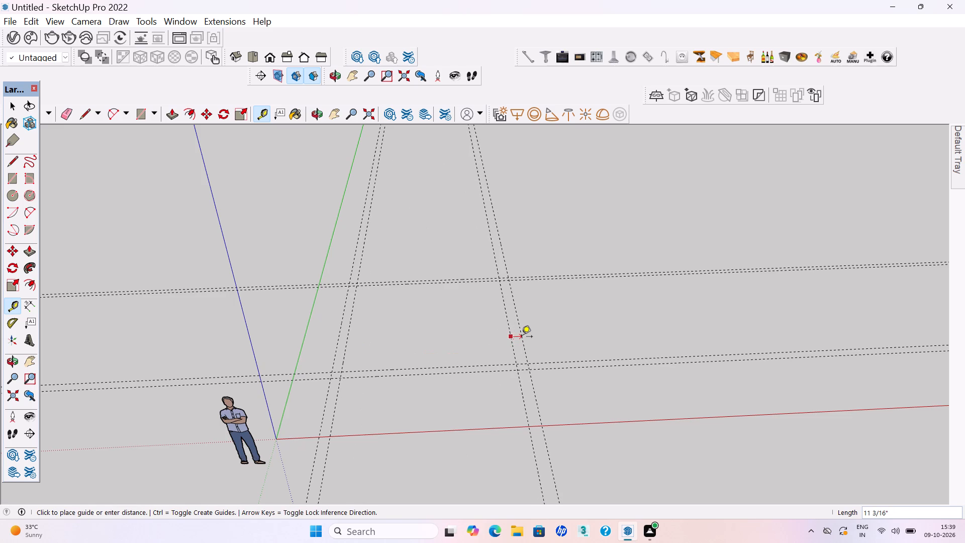
text(6")
key(Return)
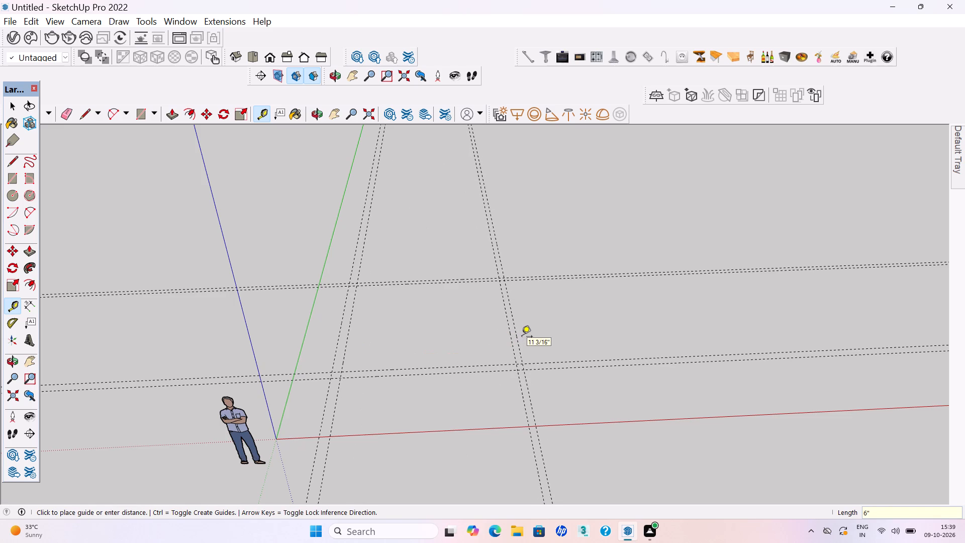
Draw a rectangle about 14' 5" by 9" between the front guide pair, from the inner 9" cross guide to the outermost 6" cross guide.
key(r)
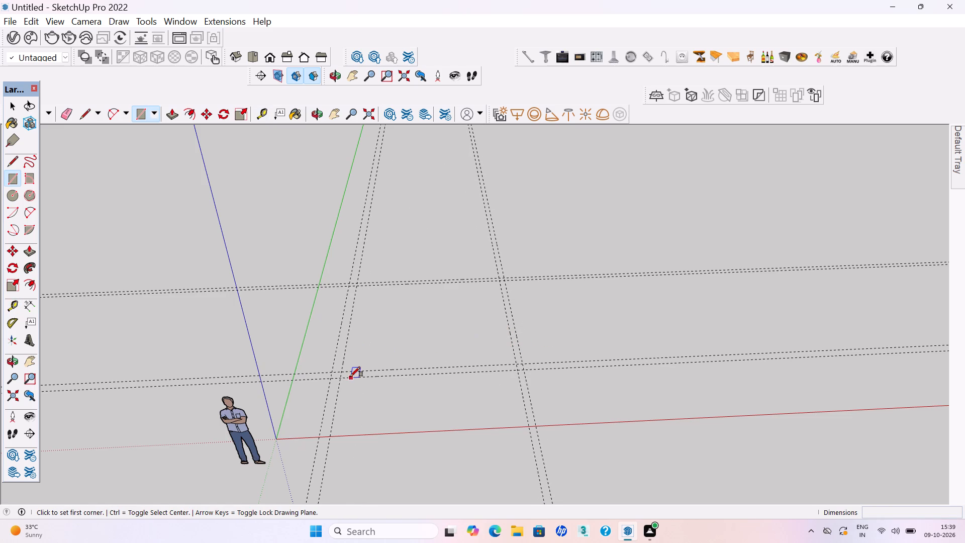
scroll(330, 377, up, 7)
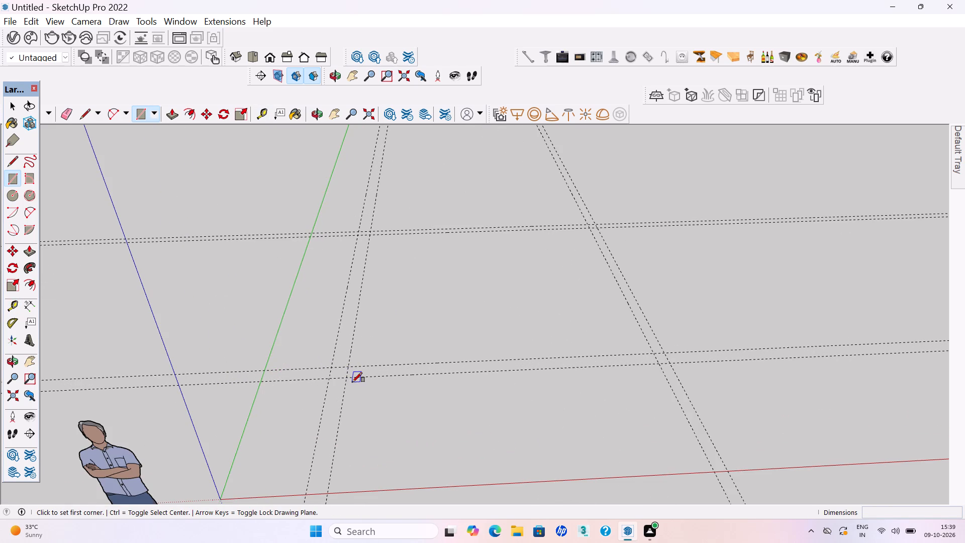
click(348, 378)
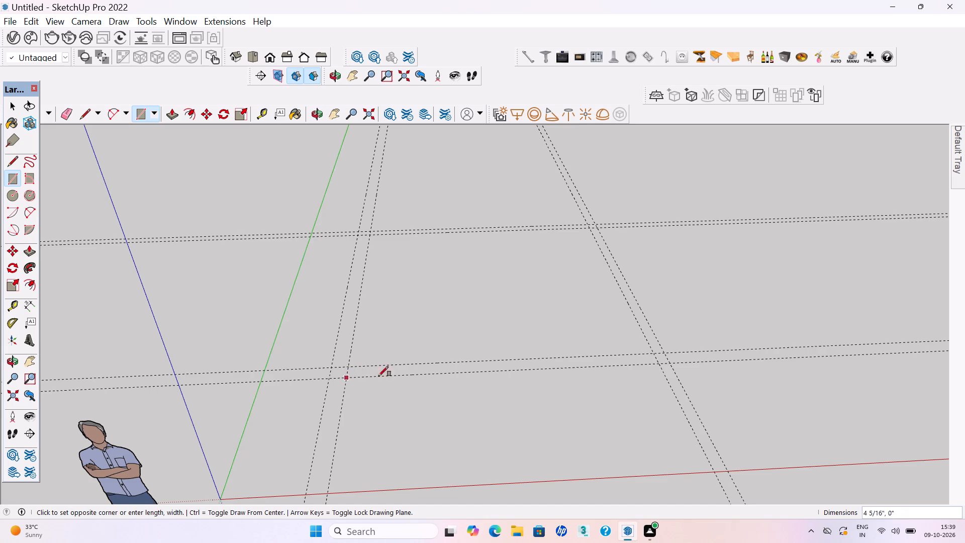
scroll(668, 366, up, 6)
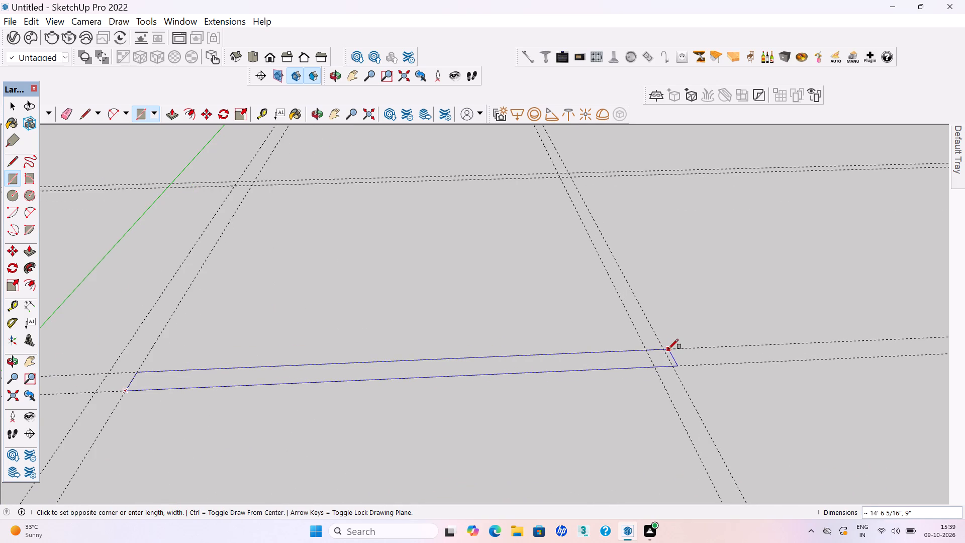
click(665, 350)
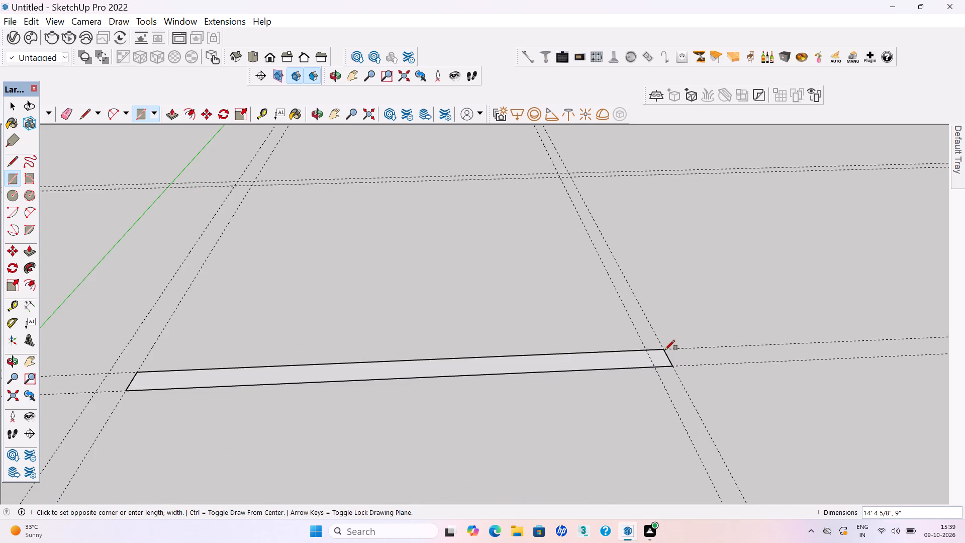
key(space)
scroll(715, 348, down, 3)
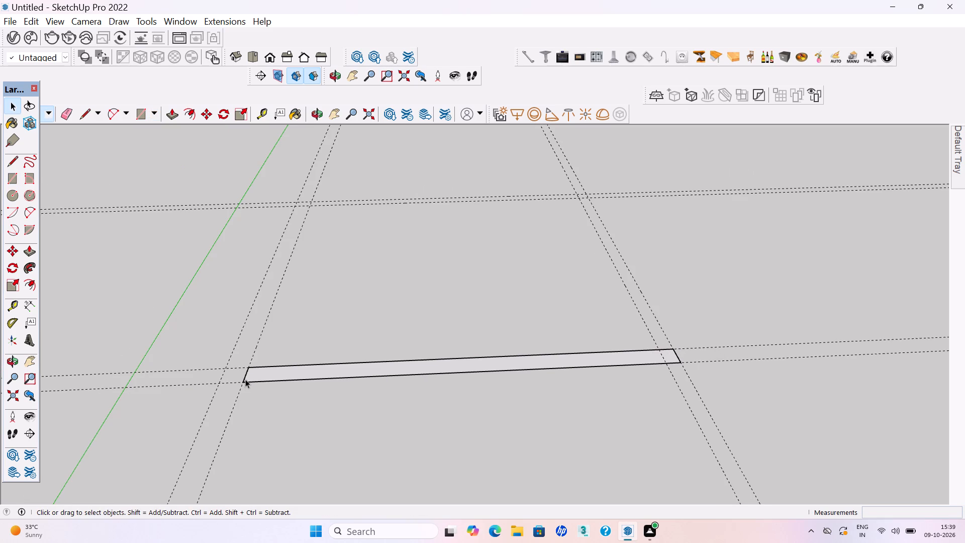
Select the whole front wall rectangle with its edges and make it a group.
click(245, 379)
click(255, 377)
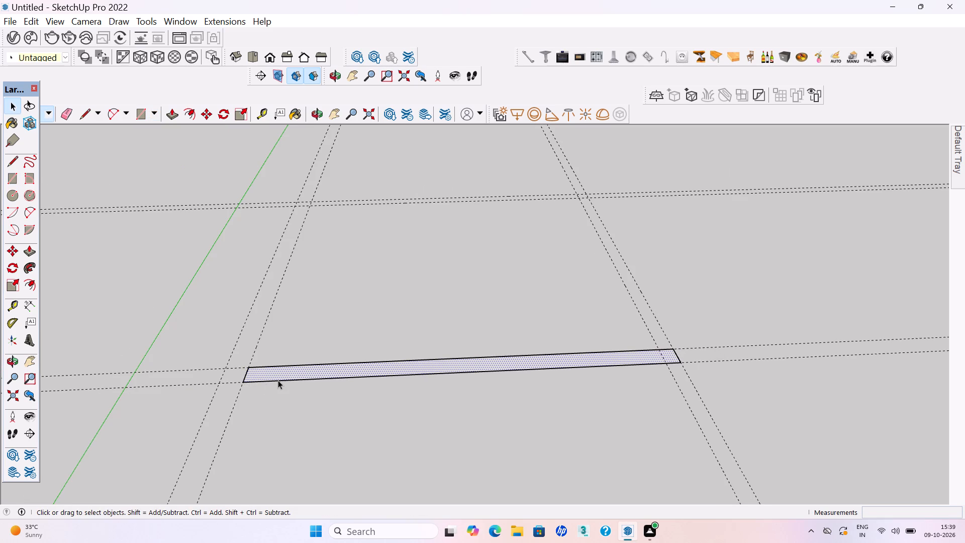
triple_click(278, 377)
right_click(278, 377)
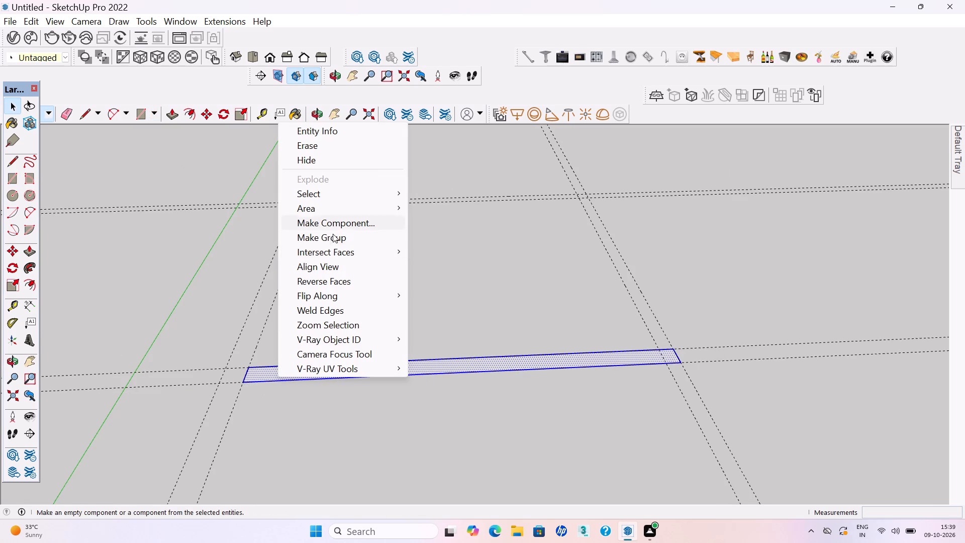
click(333, 236)
Scale the front wall group along the red direction so its end nearest the green axis reaches the outer 9" cross guide.
middle_drag(236, 397, 247, 457)
scroll(229, 434, up, 2)
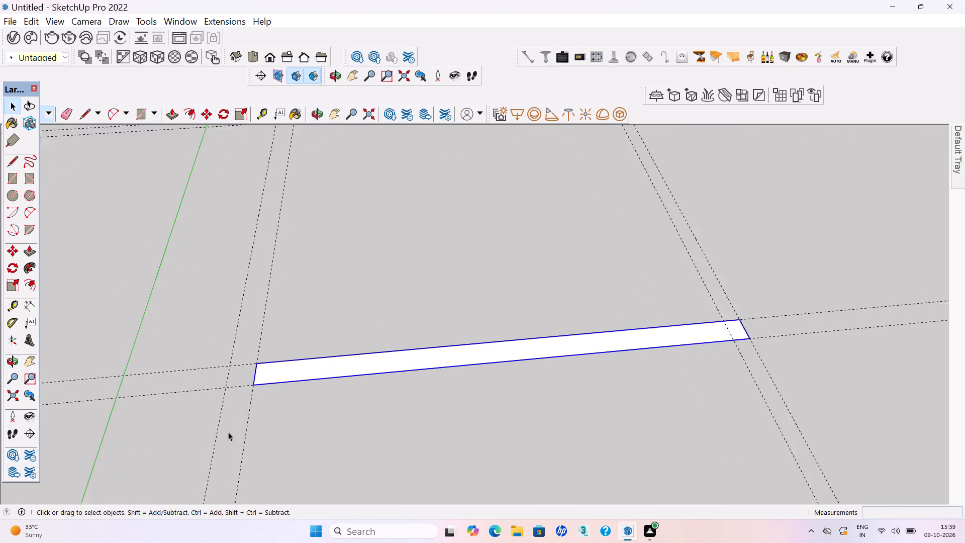
scroll(228, 432, up, 1)
key(s)
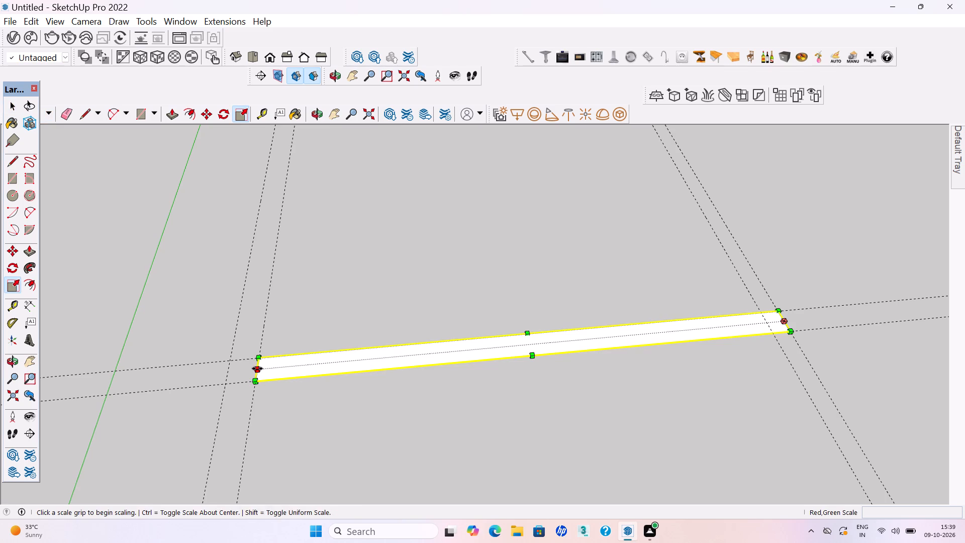
click(257, 369)
click(226, 370)
key(space)
click(315, 424)
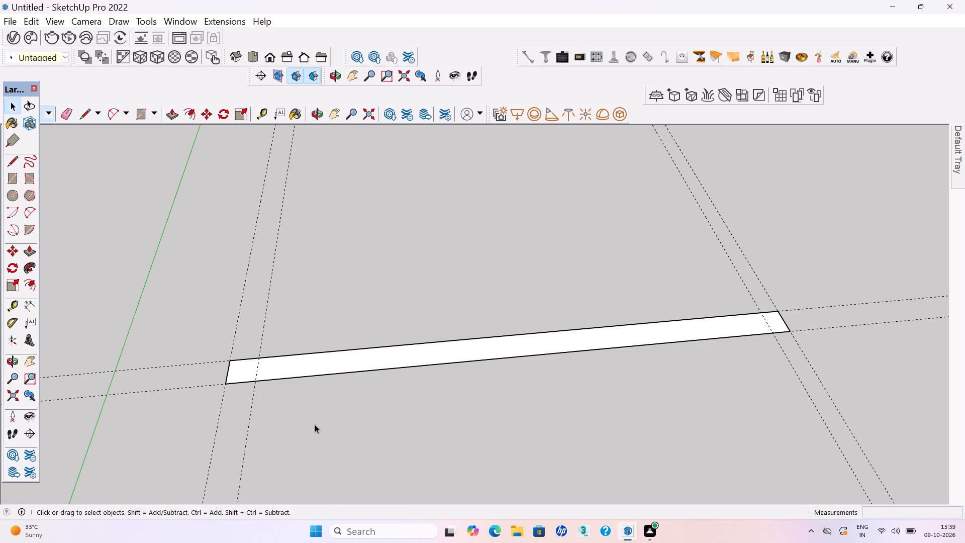
Save the model as 14day in the INTERNSHIP DAILY PROJECTS folder on the Desktop.
key(ctrl+s)
key(ctrl+s)
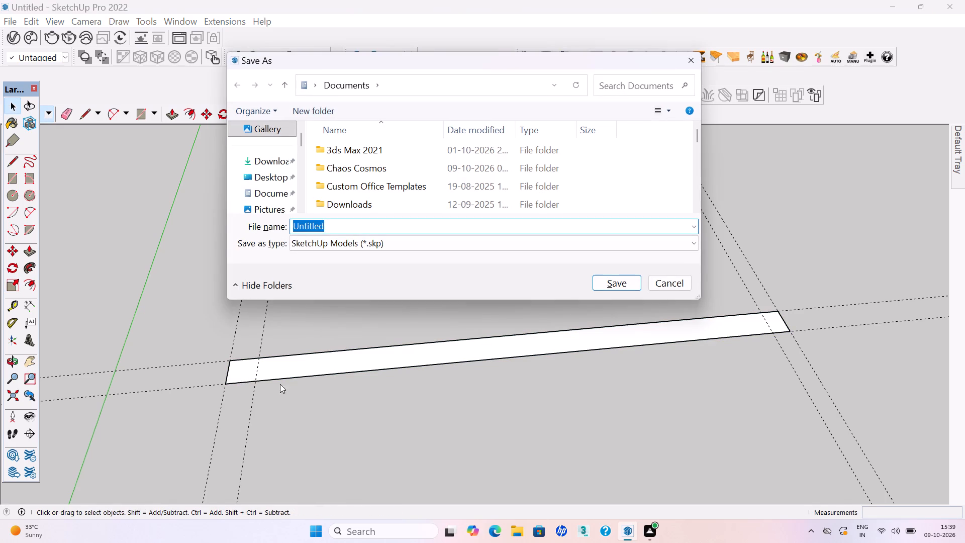
double_click(273, 176)
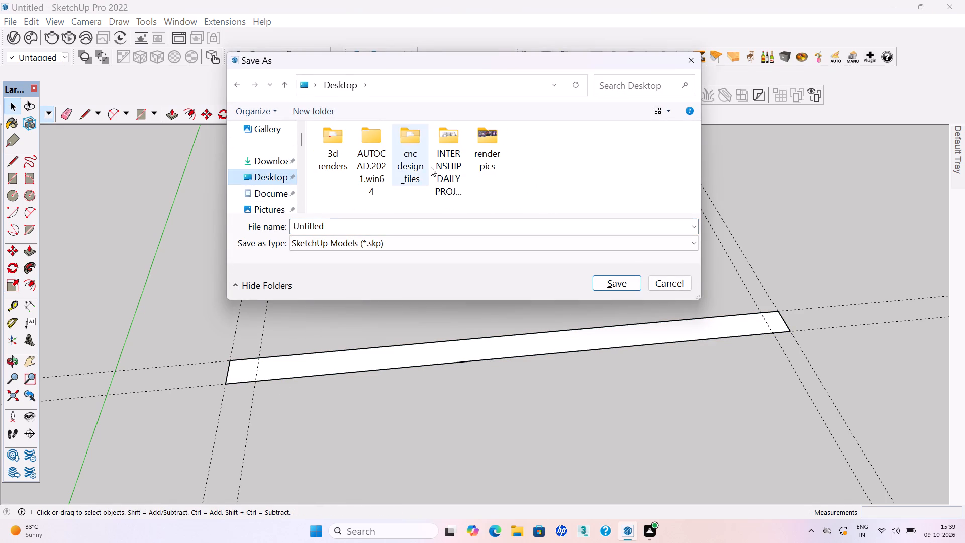
double_click(441, 165)
click(336, 229)
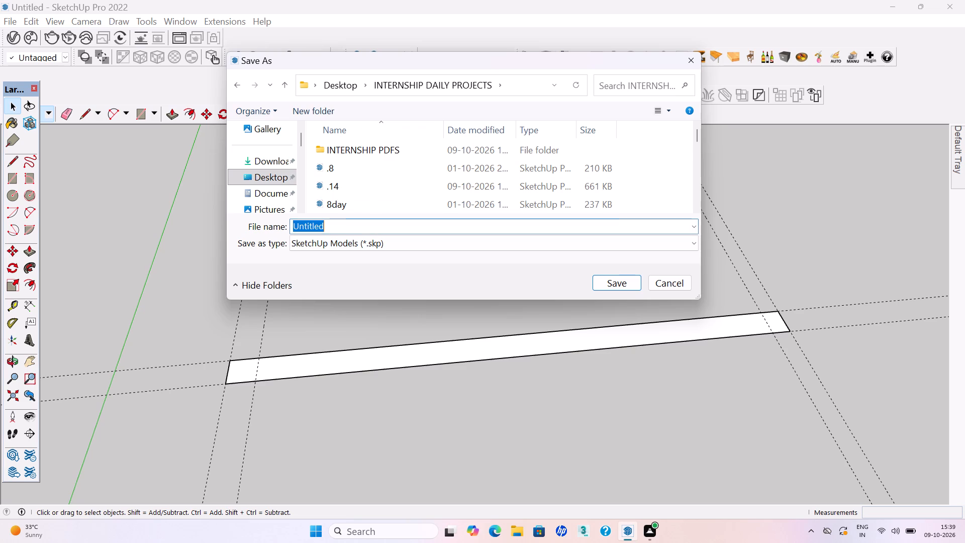
key(BackSpace)
key(BackSpace)
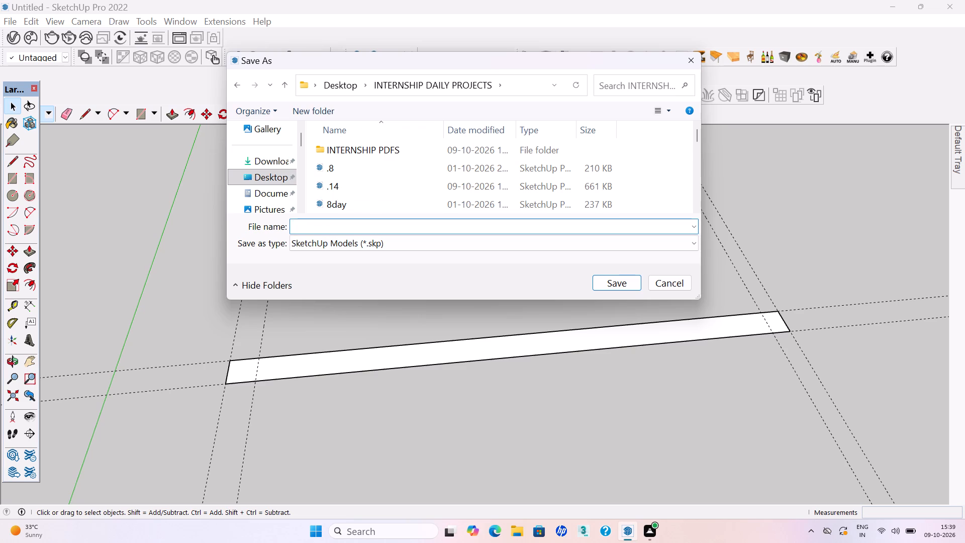
text(14day)
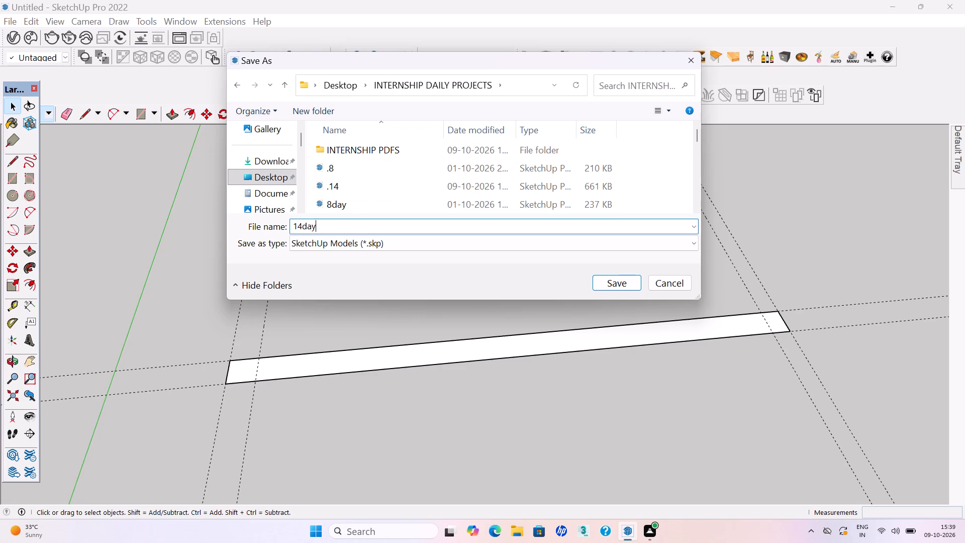
key(Return)
Draw a 13' 6" by 9" side wall rectangle between the 9" cross guides, from the front wall's back edge to the farthest rear guide.
scroll(505, 394, down, 9)
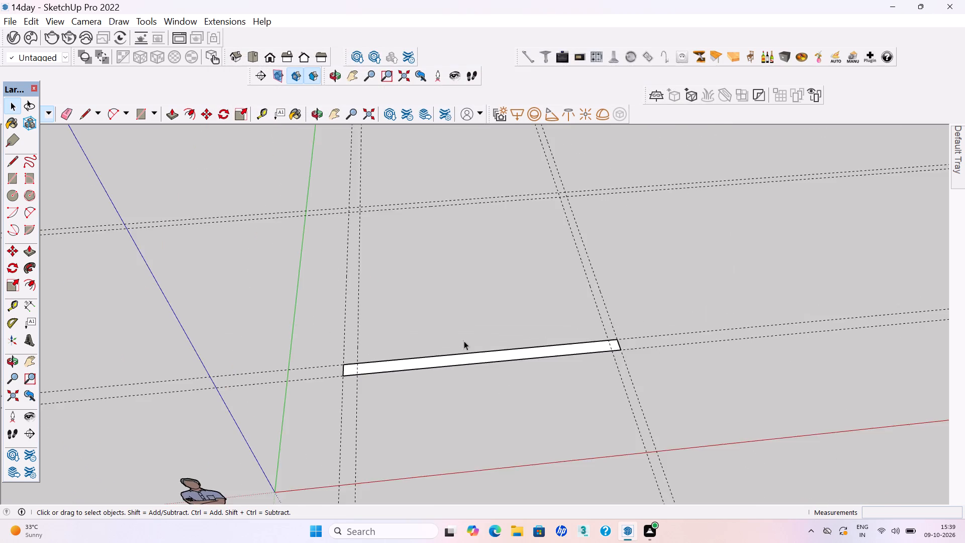
middle_drag(475, 365, 435, 347)
scroll(432, 375, up, 3)
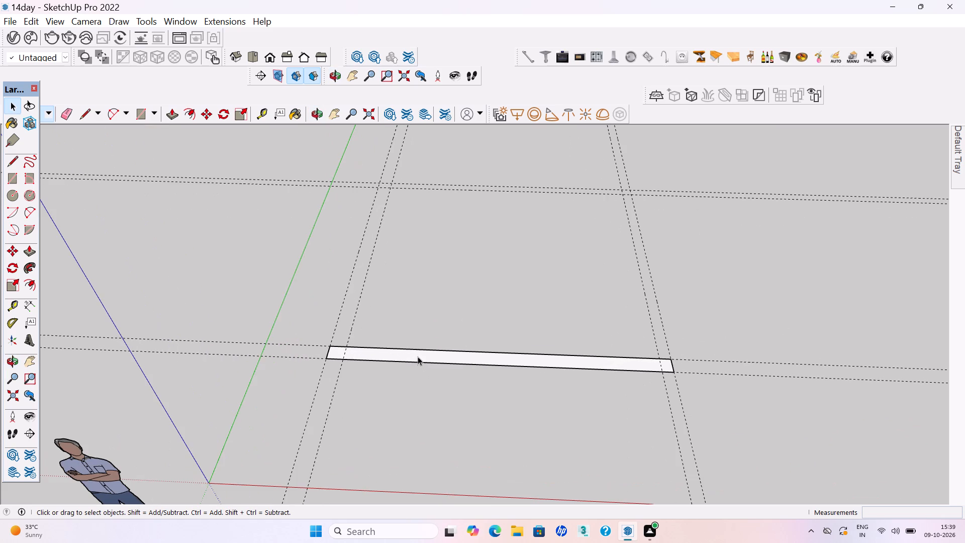
key(r)
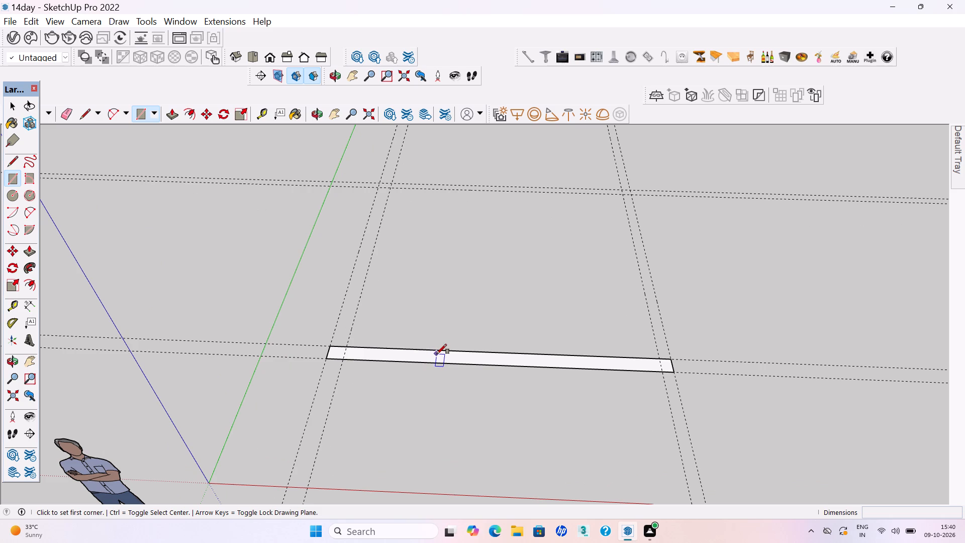
scroll(445, 355, down, 2)
scroll(359, 334, up, 3)
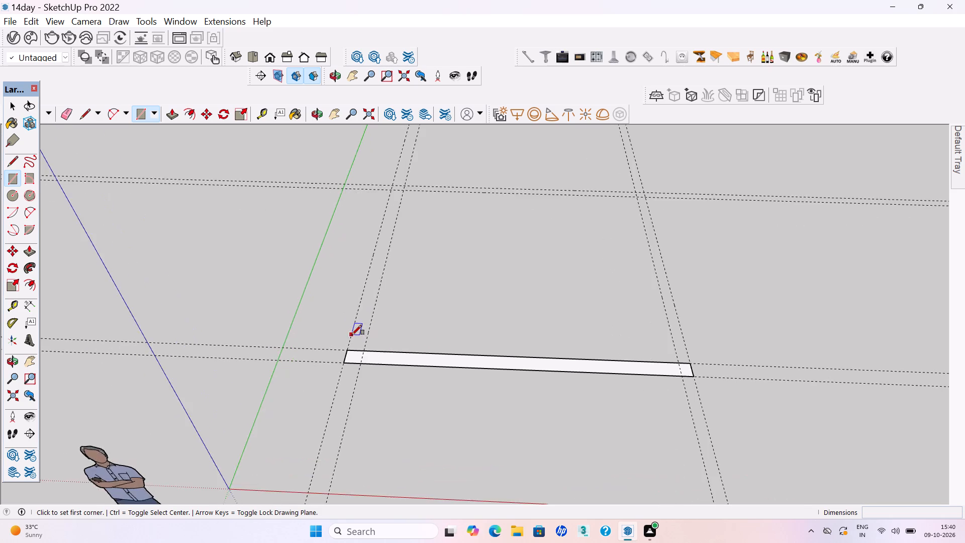
scroll(348, 340, up, 5)
click(344, 359)
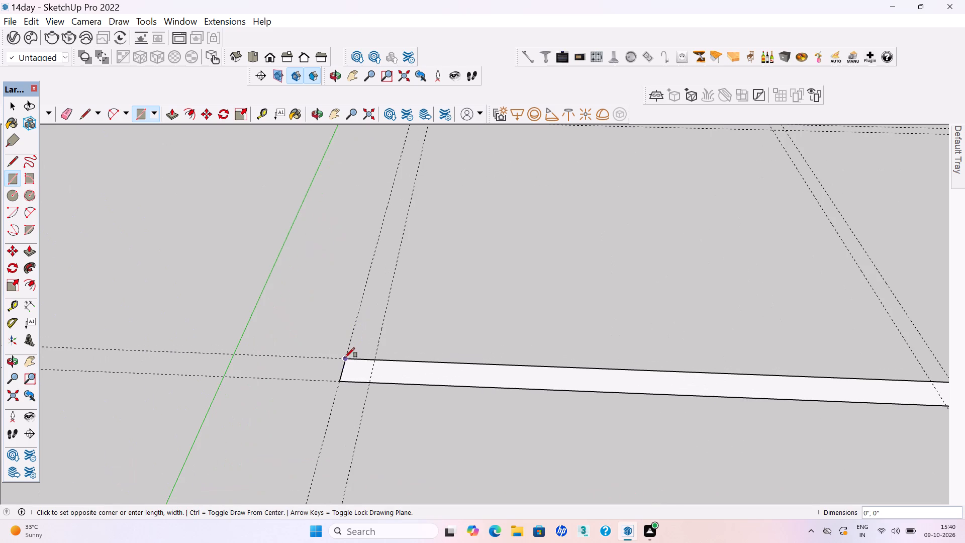
scroll(356, 350, down, 4)
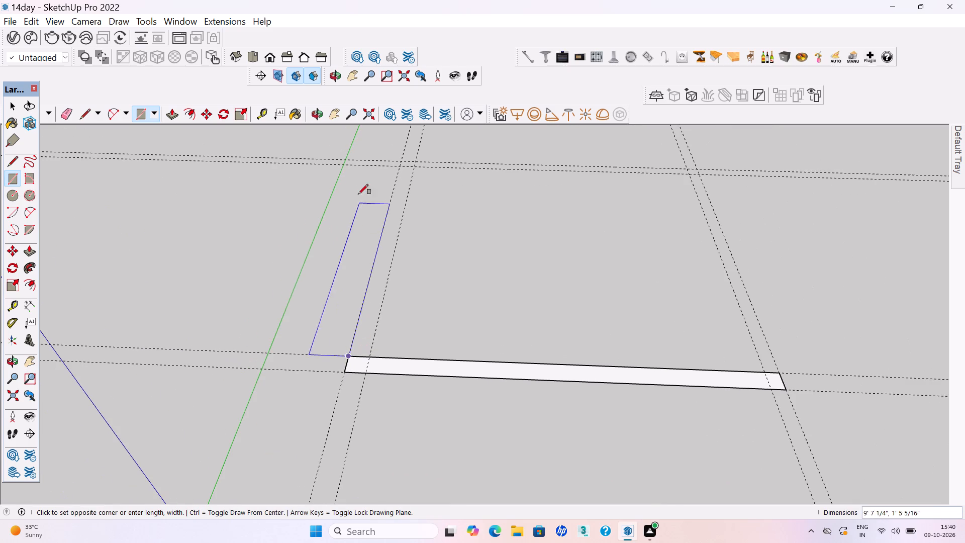
scroll(418, 157, up, 2)
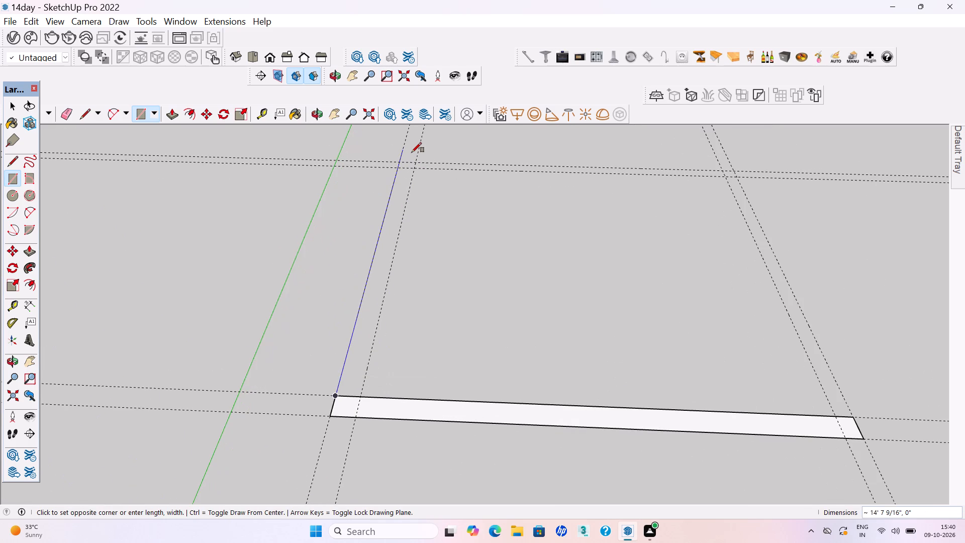
scroll(426, 150, up, 3)
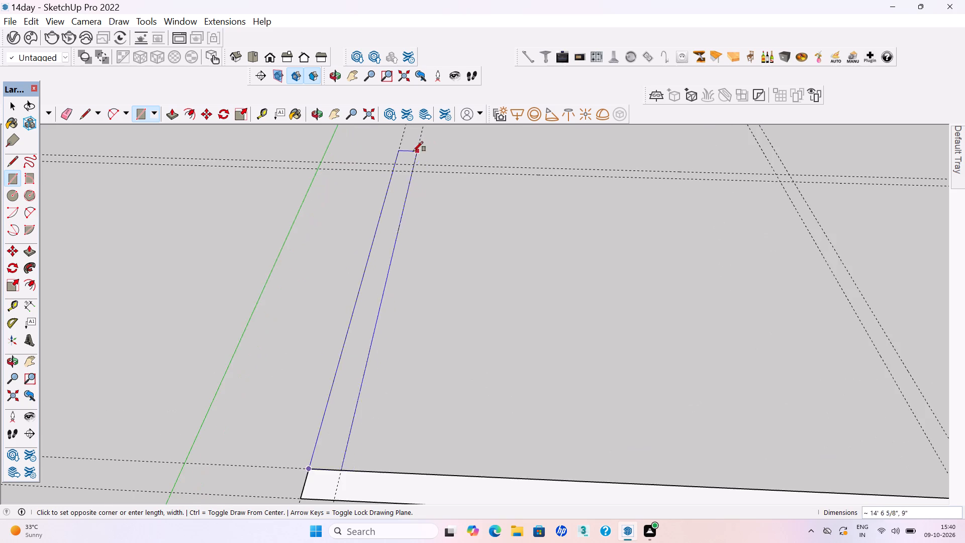
scroll(405, 167, up, 10)
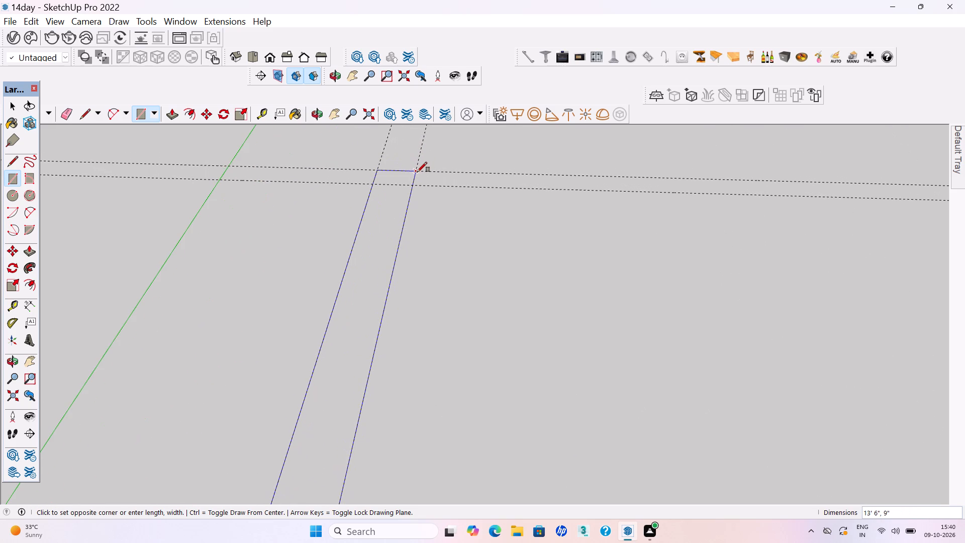
click(417, 172)
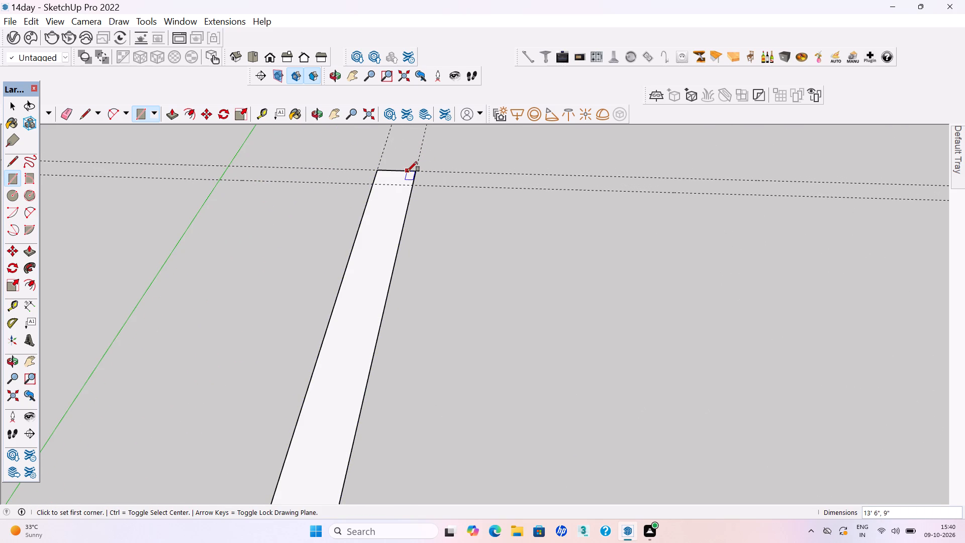
Select the 9" side wall rectangle with its edges and make it a group.
key(space)
double_click(385, 238)
right_click(385, 238)
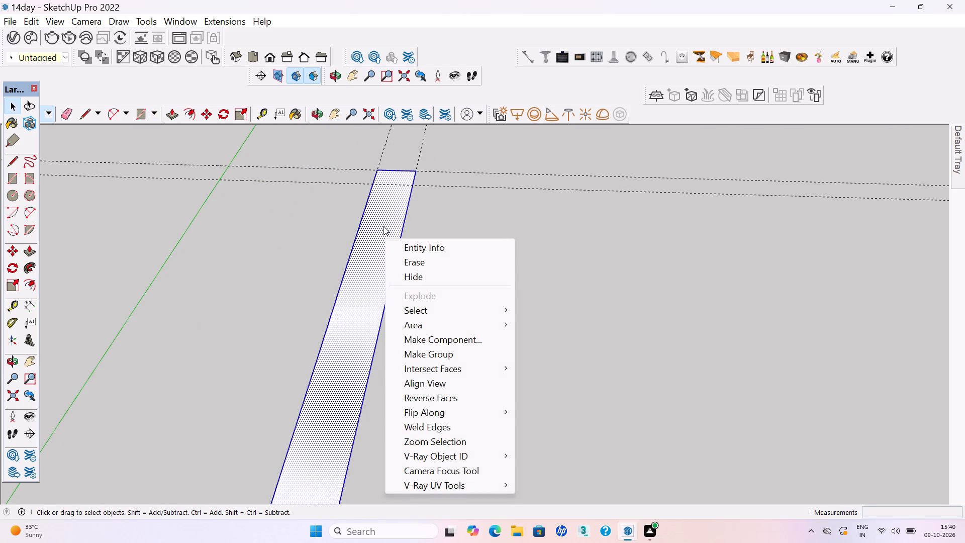
double_click(426, 357)
Draw a 13' 6" by 6" side wall rectangle between the 6" cross guides, from the front wall's back edge to the farthest rear guide.
scroll(328, 269, down, 3)
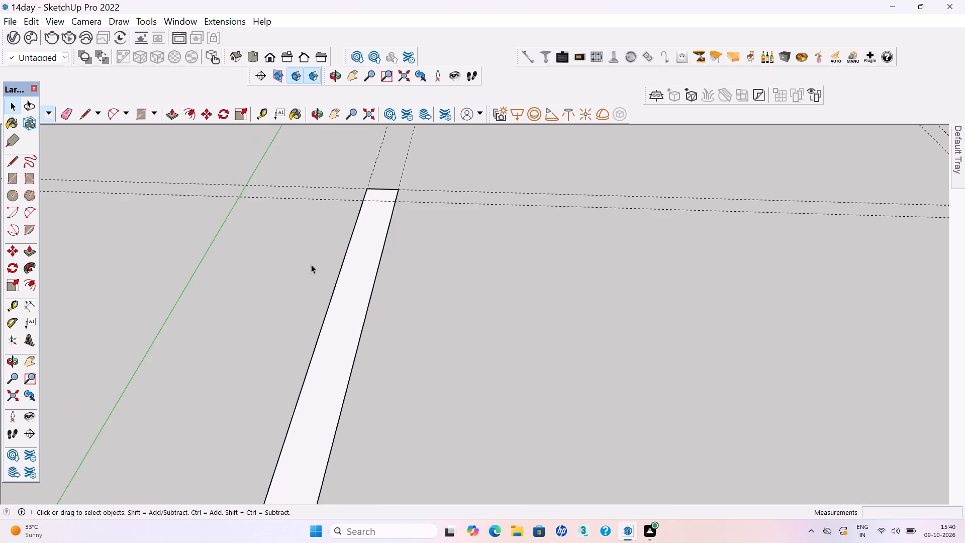
scroll(311, 264, down, 16)
scroll(397, 209, down, 3)
middle_drag(439, 304, 442, 344)
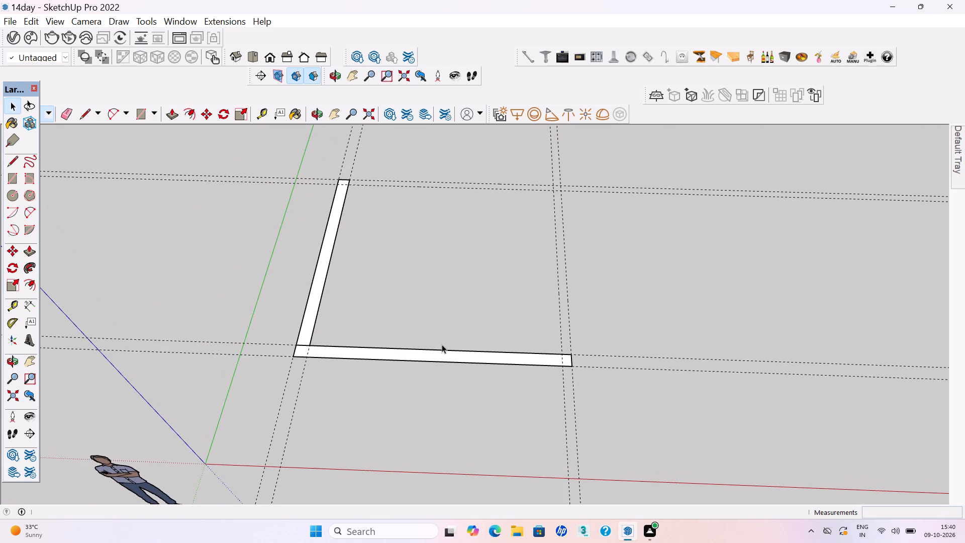
key(r)
scroll(557, 346, up, 4)
scroll(586, 382, up, 7)
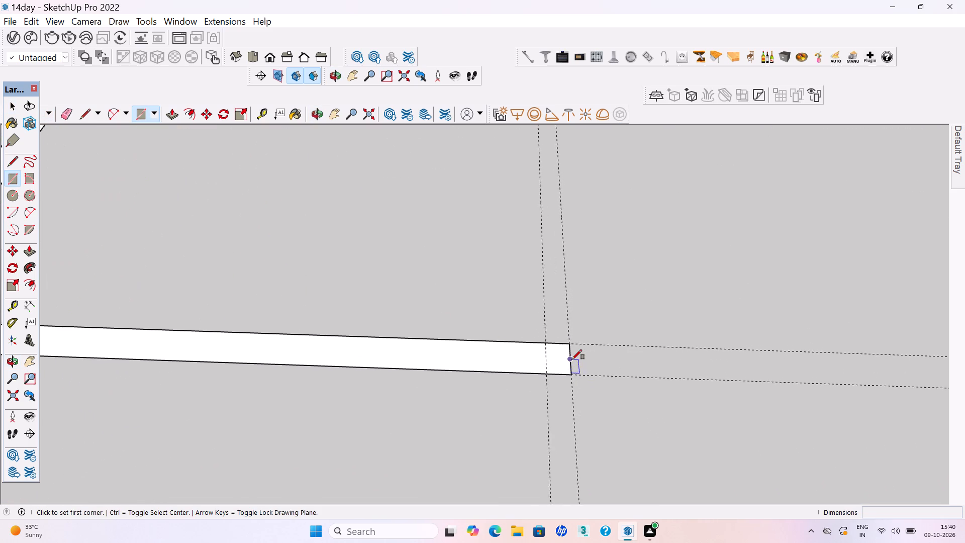
scroll(572, 359, up, 2)
click(571, 338)
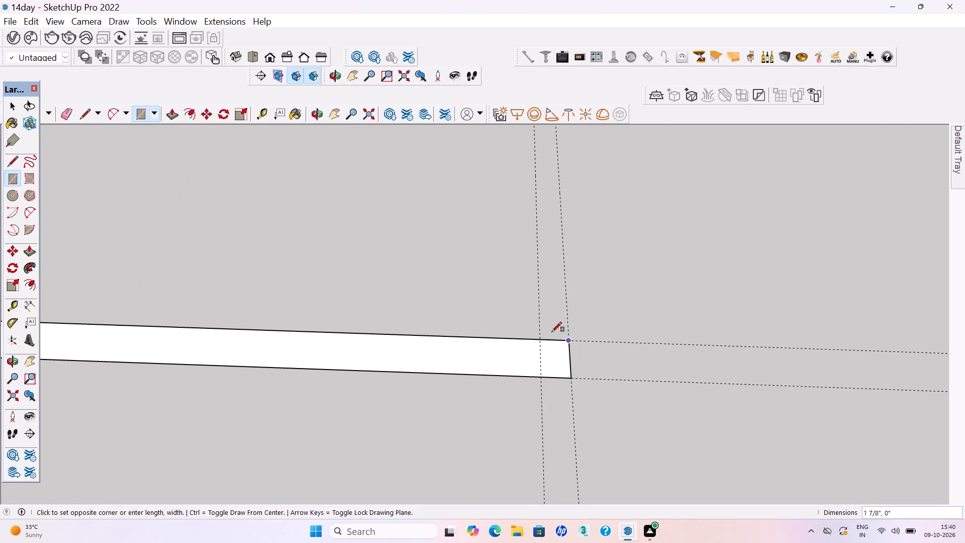
scroll(549, 331, down, 16)
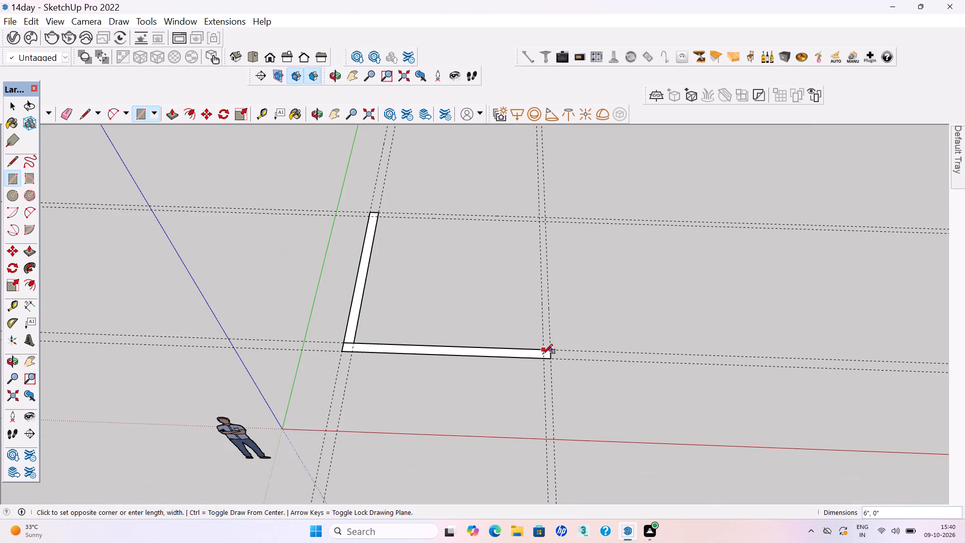
scroll(543, 353, down, 5)
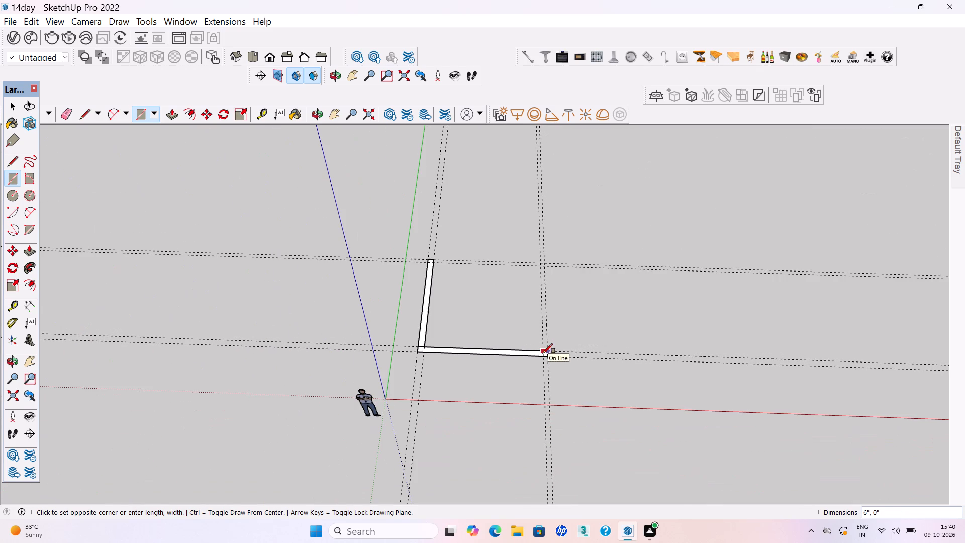
scroll(533, 241, up, 10)
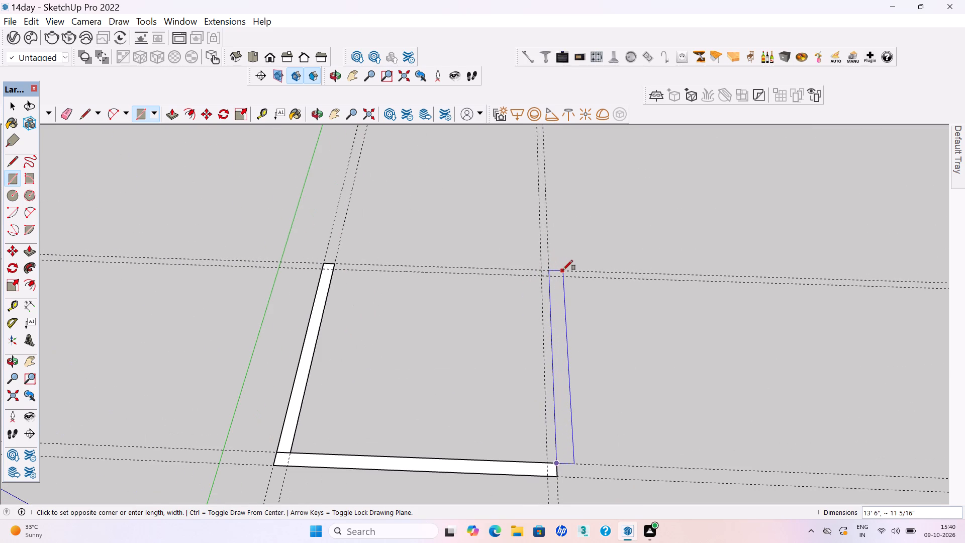
scroll(563, 270, up, 10)
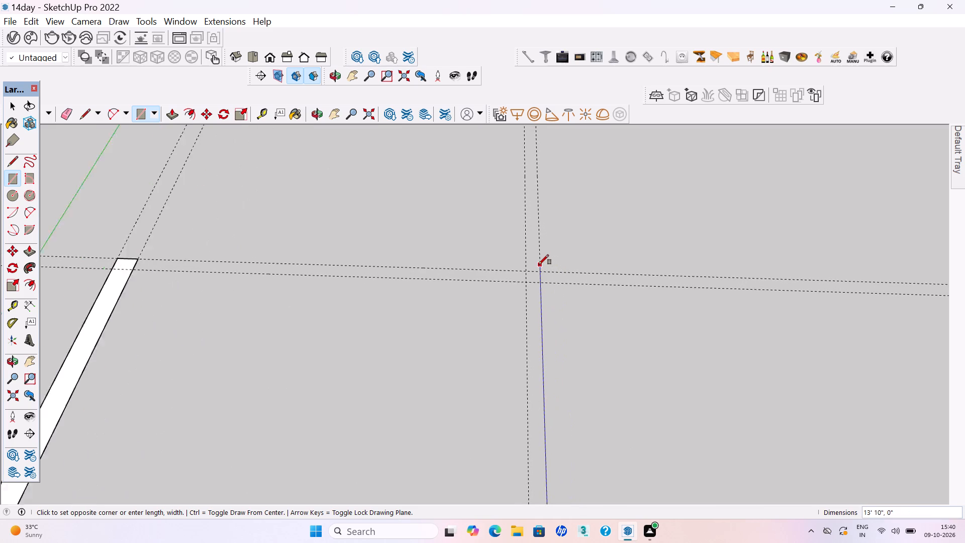
scroll(539, 264, up, 1)
click(527, 271)
scroll(527, 271, down, 4)
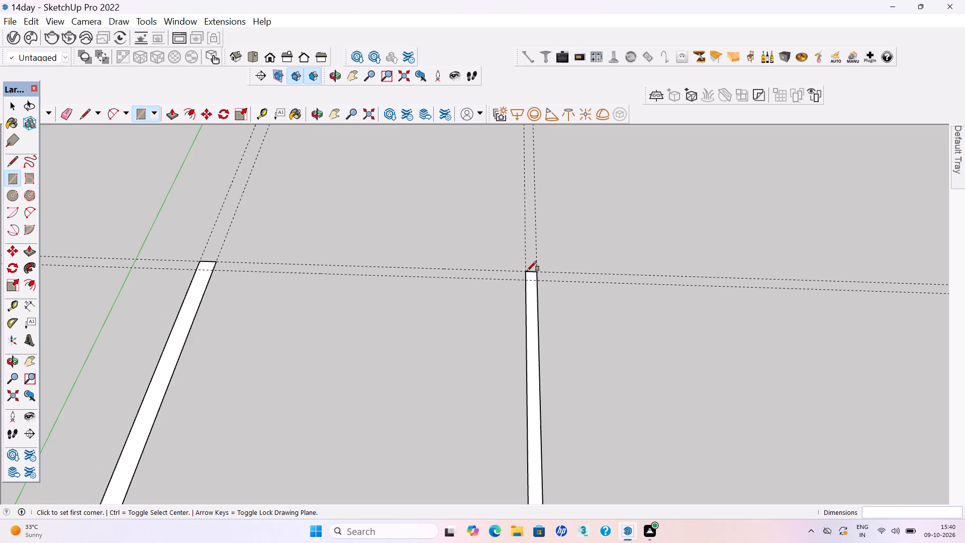
Select the 6" side wall rectangle with its edges, make it a group, and clear the selection.
key(space)
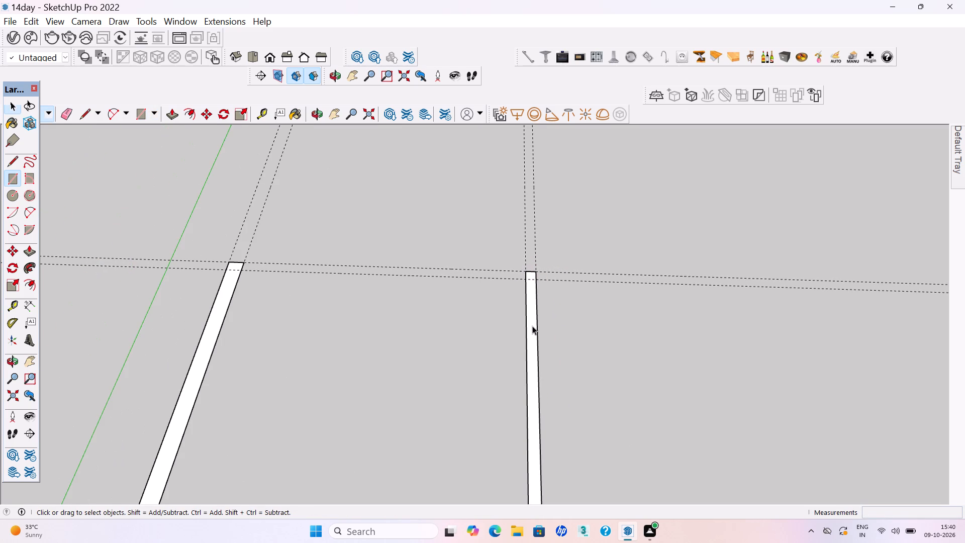
double_click(532, 326)
right_click(531, 325)
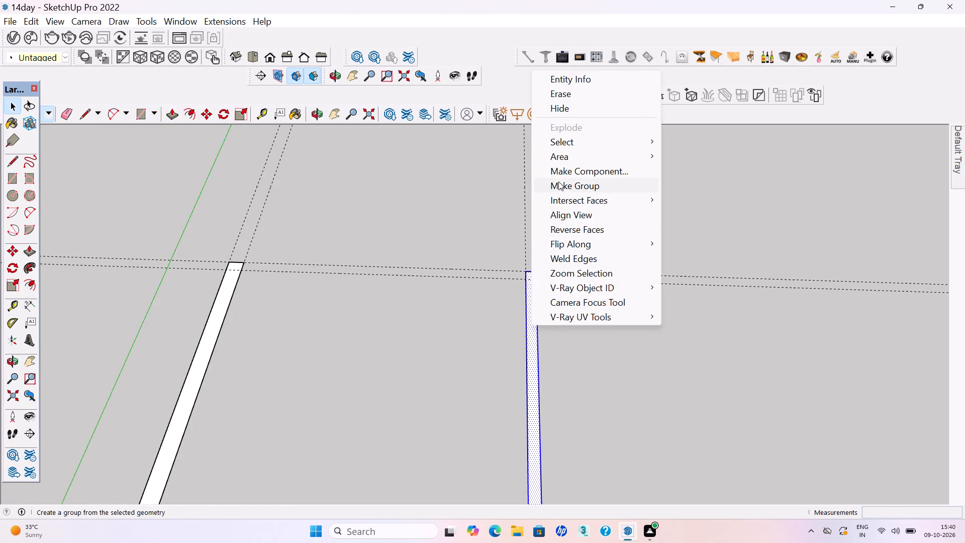
click(558, 182)
click(477, 427)
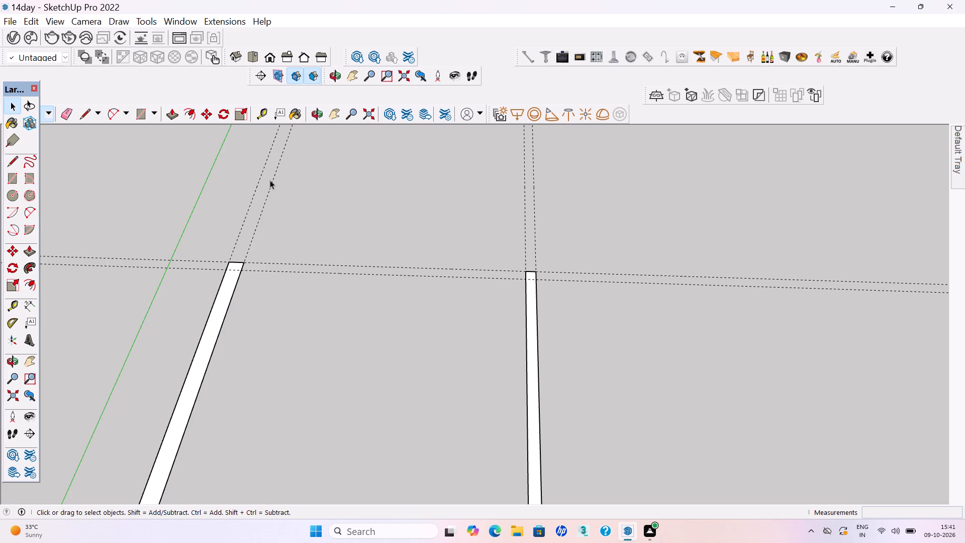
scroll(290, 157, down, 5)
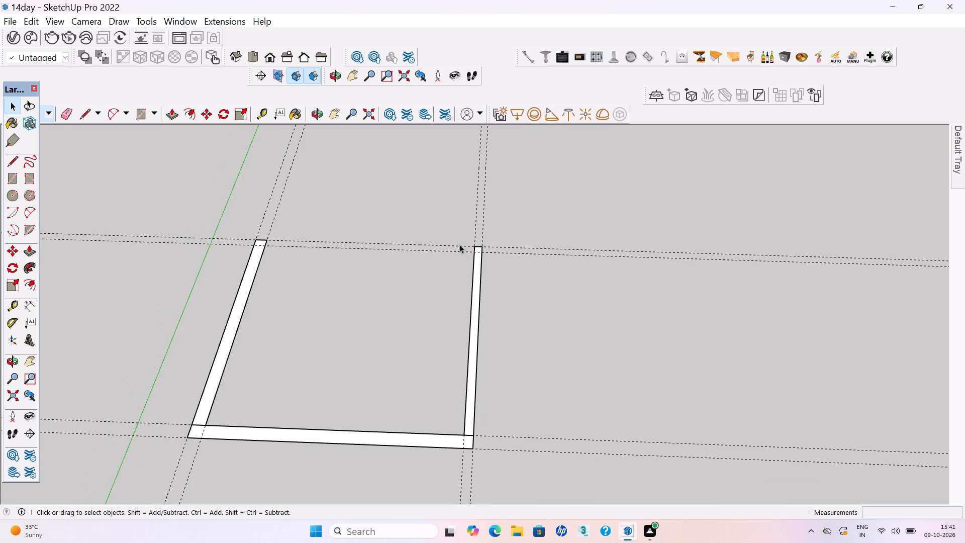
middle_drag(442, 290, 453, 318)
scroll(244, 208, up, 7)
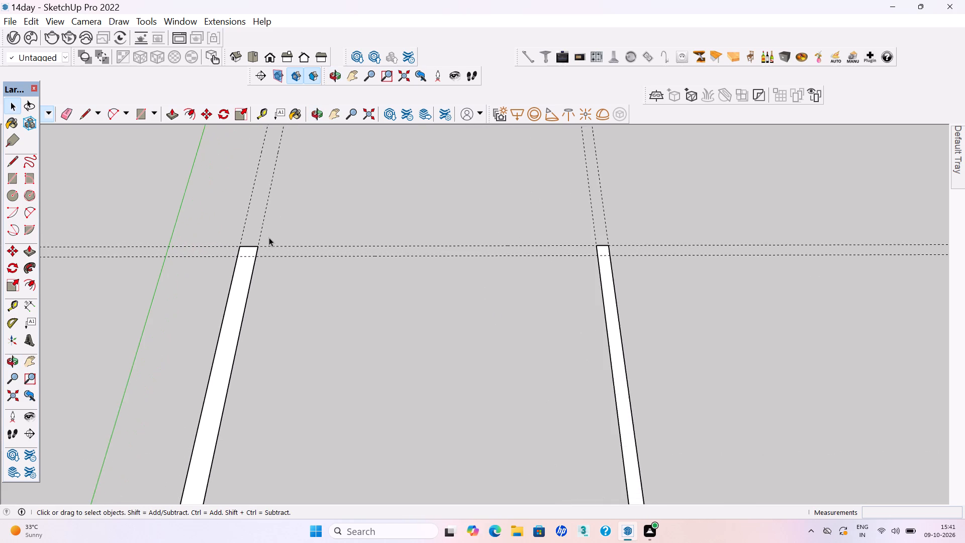
Draw a 6" thick rear wall rectangle, about 13' 11" long, between the two side walls along the rear guides.
scroll(269, 237, up, 3)
key(r)
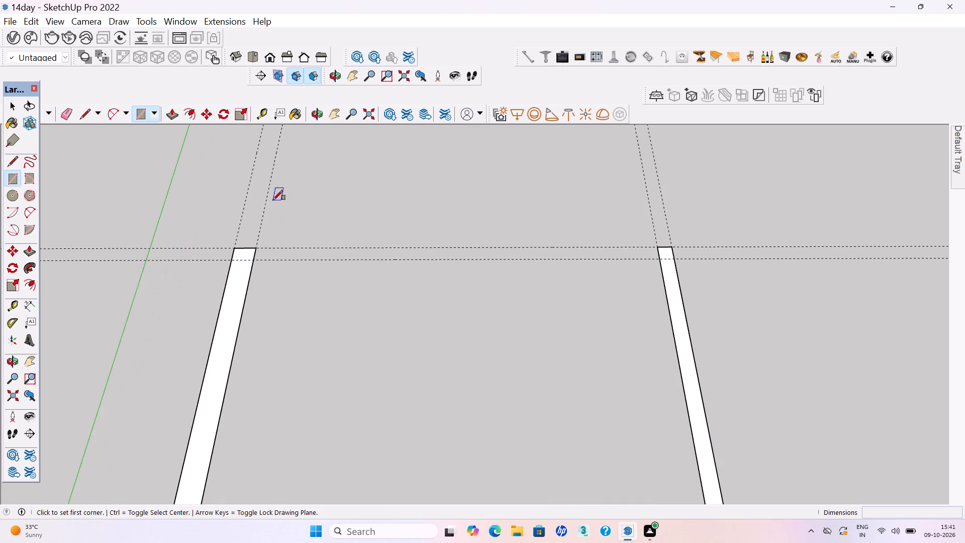
click(255, 260)
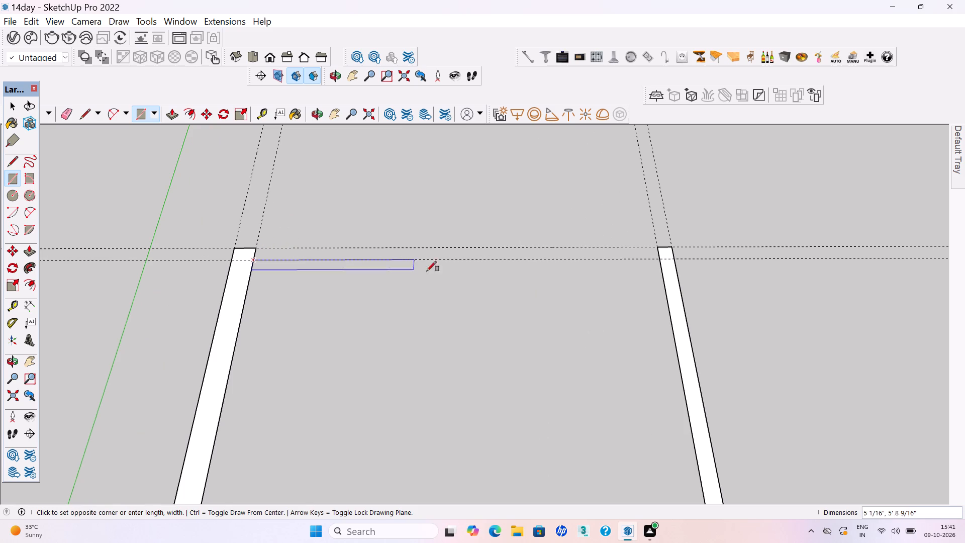
click(657, 247)
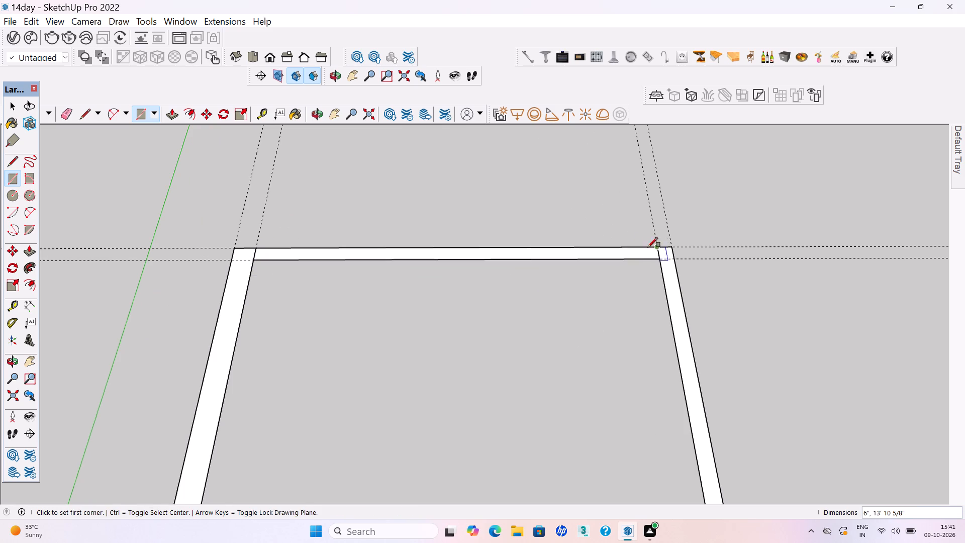
Select the rear wall rectangle with its edges, make it a group, and clear the selection.
key(space)
double_click(552, 255)
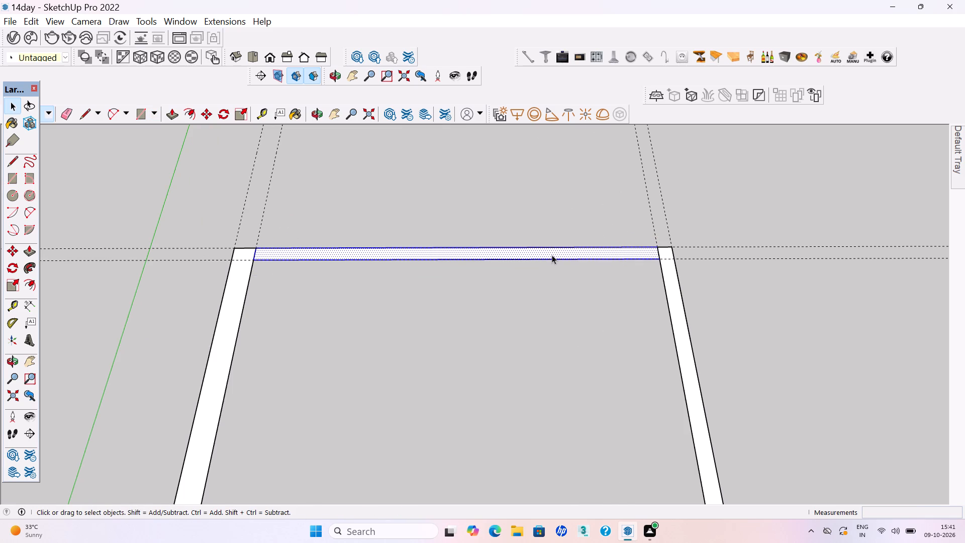
right_click(552, 255)
click(592, 373)
click(453, 331)
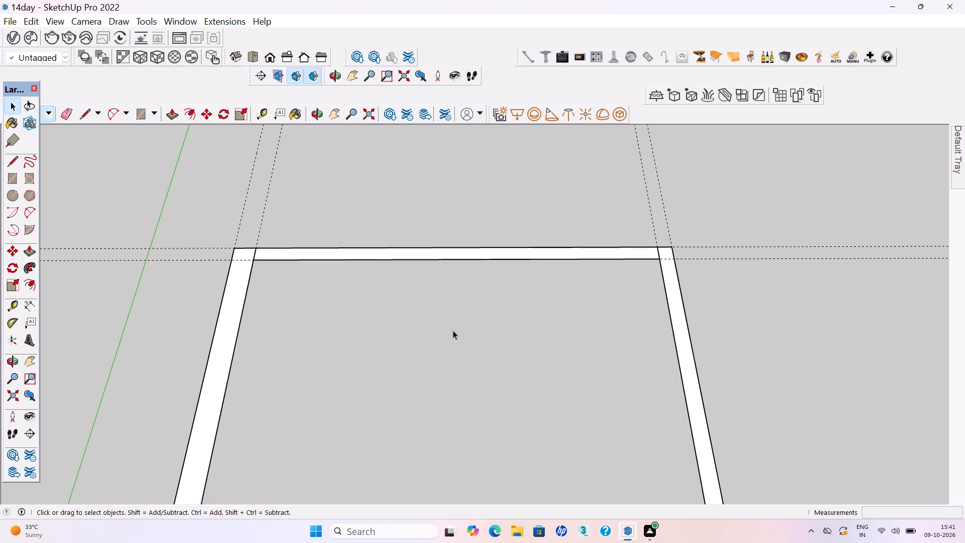
Save the model.
key(ctrl+s)
key(ctrl+s)
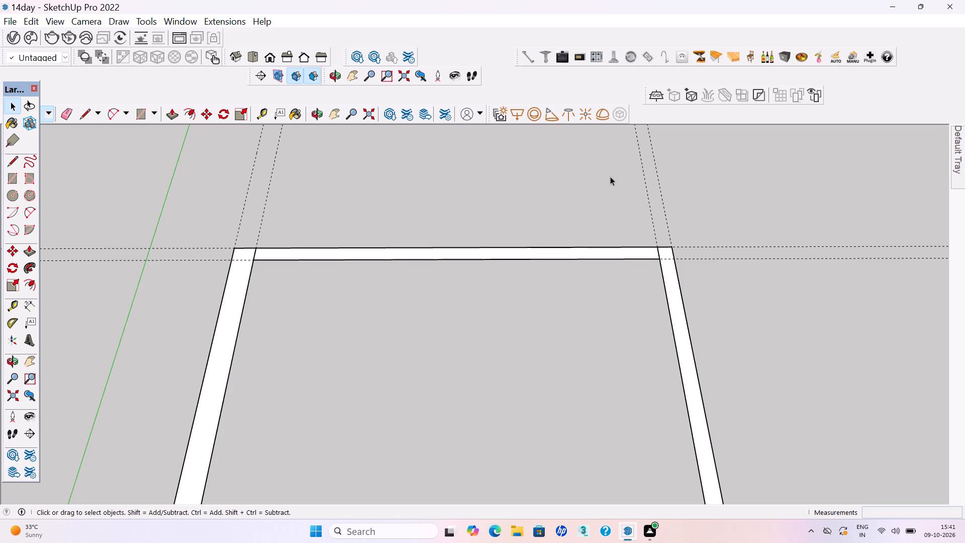
Examine the closed four-wall room layout as a whole.
scroll(598, 201, down, 4)
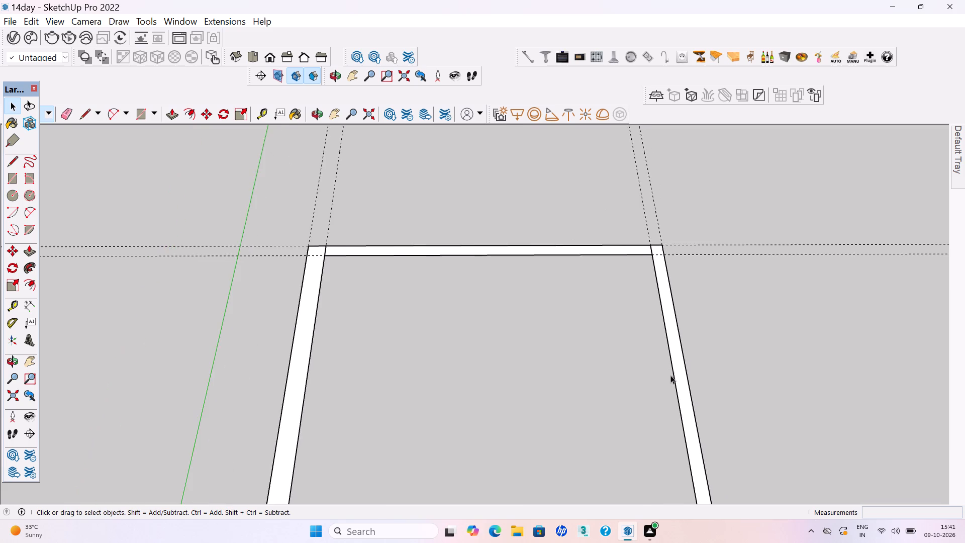
scroll(670, 375, down, 5)
middle_drag(575, 431, 563, 419)
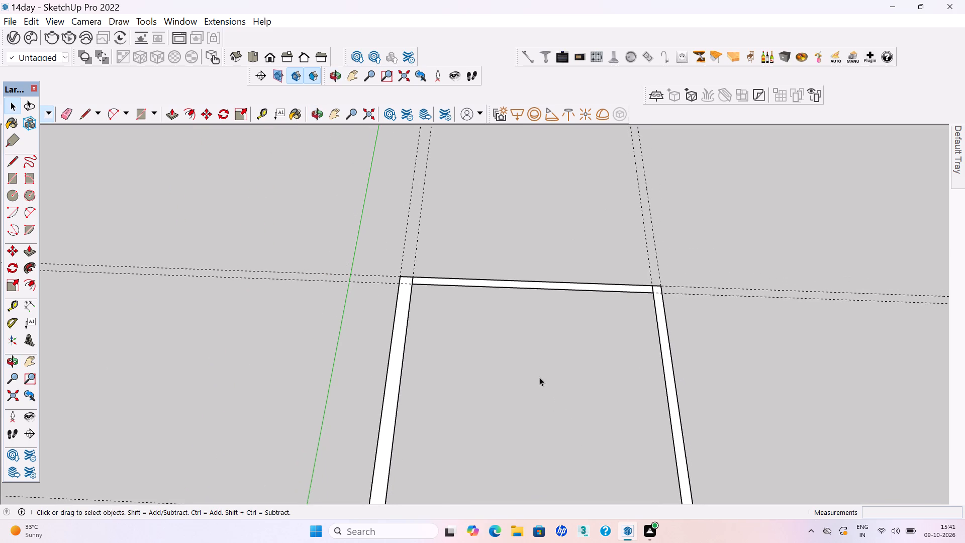
scroll(587, 379, down, 4)
middle_drag(567, 393, 562, 371)
scroll(566, 357, up, 1)
scroll(365, 349, down, 2)
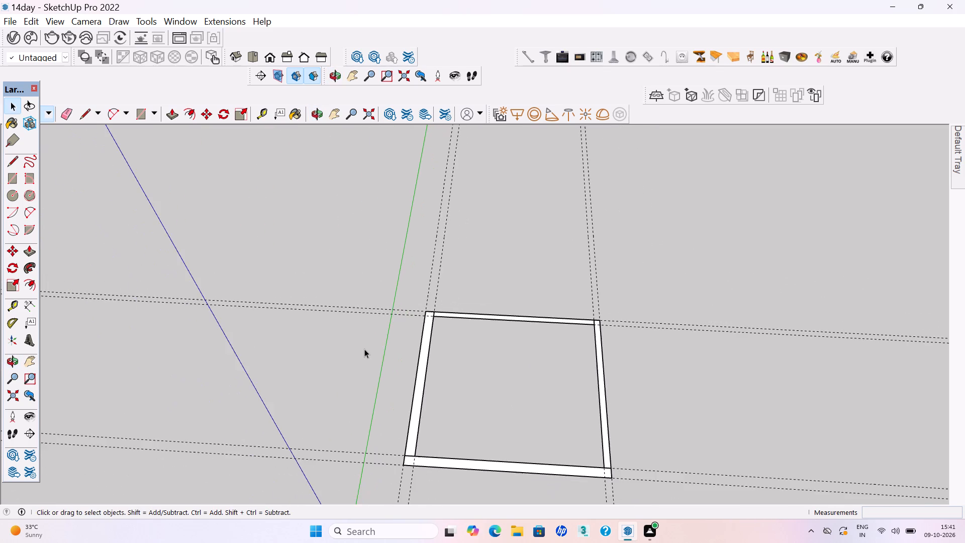
scroll(364, 349, down, 5)
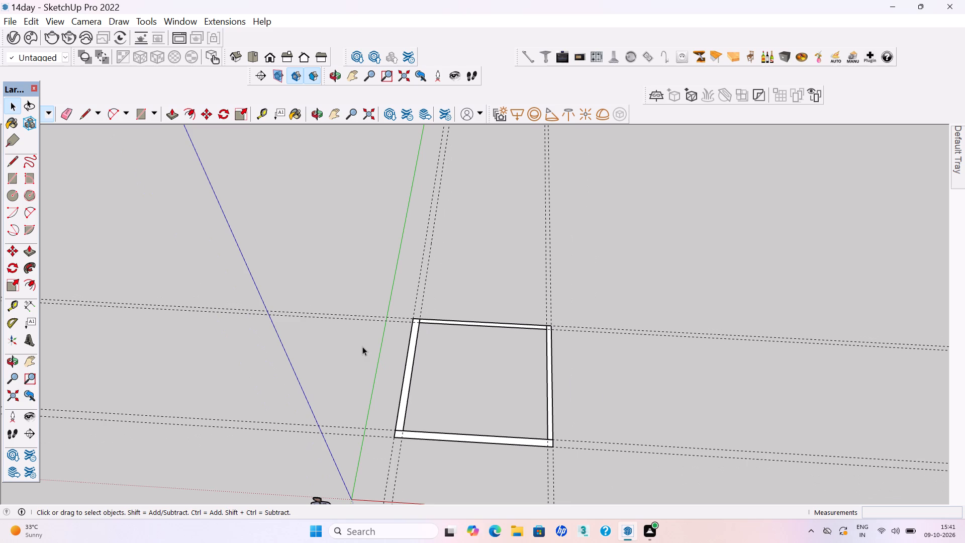
scroll(418, 377, down, 3)
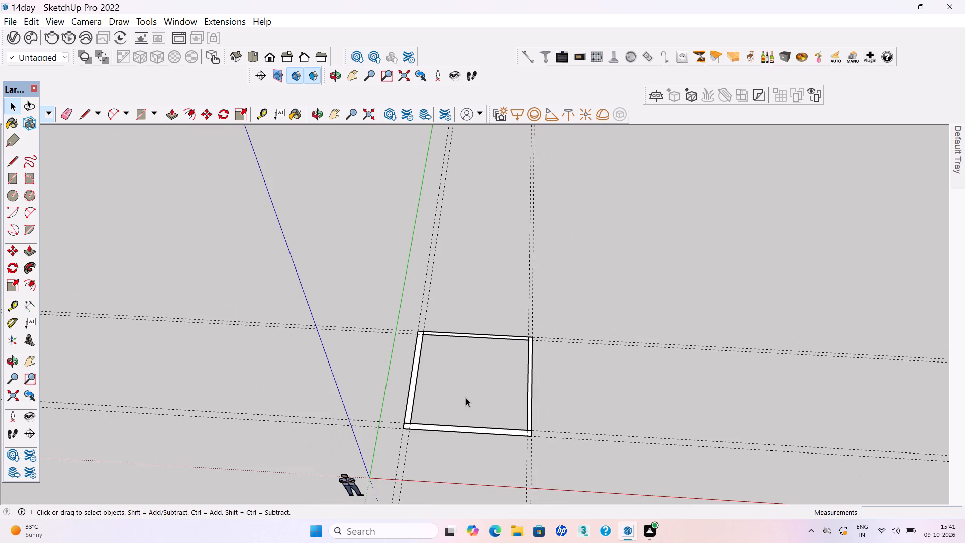
middle_drag(477, 410, 484, 391)
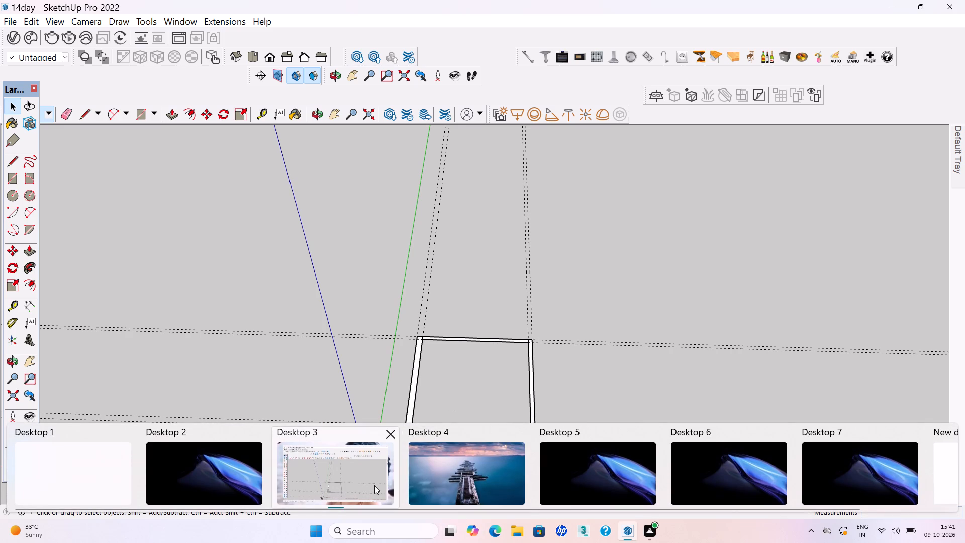
scroll(360, 505, down, 1)
scroll(434, 322, down, 5)
middle_drag(427, 361, 428, 391)
scroll(476, 383, up, 1)
ctrl+scroll(476, 383, up, 1)
Save the model.
key(ctrl+s)
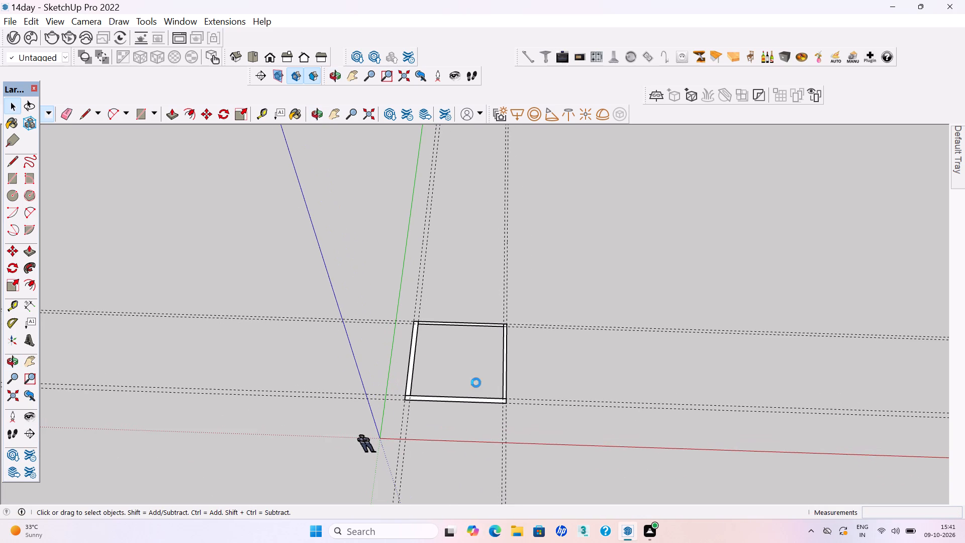
key(ctrl+s)
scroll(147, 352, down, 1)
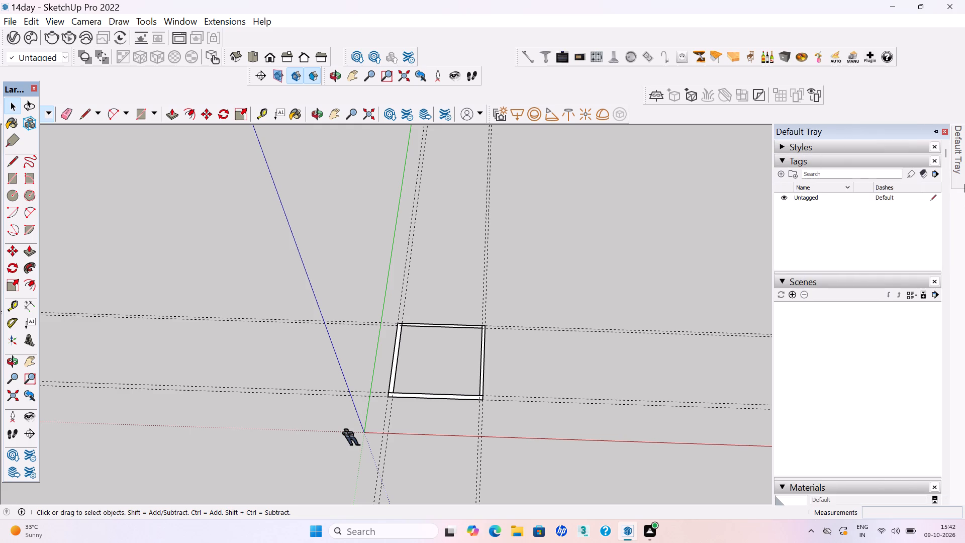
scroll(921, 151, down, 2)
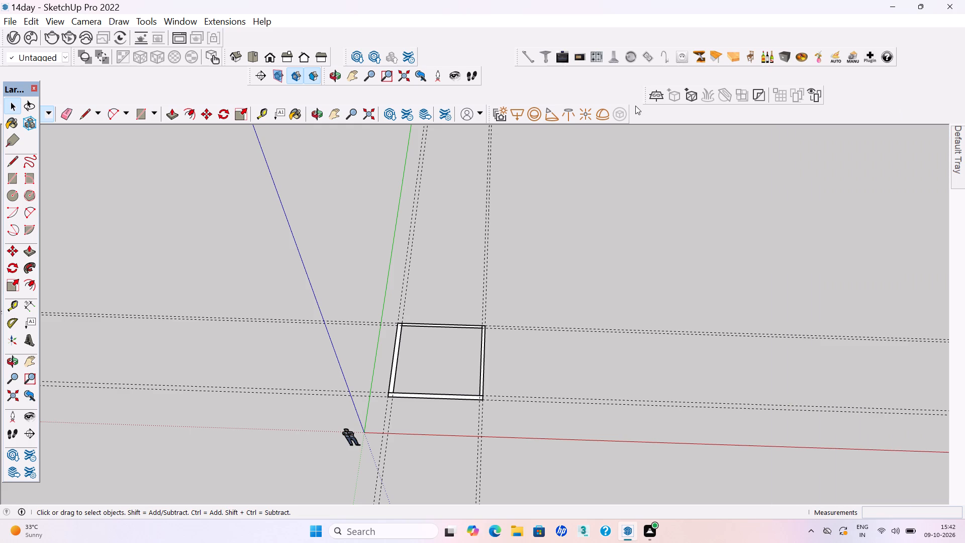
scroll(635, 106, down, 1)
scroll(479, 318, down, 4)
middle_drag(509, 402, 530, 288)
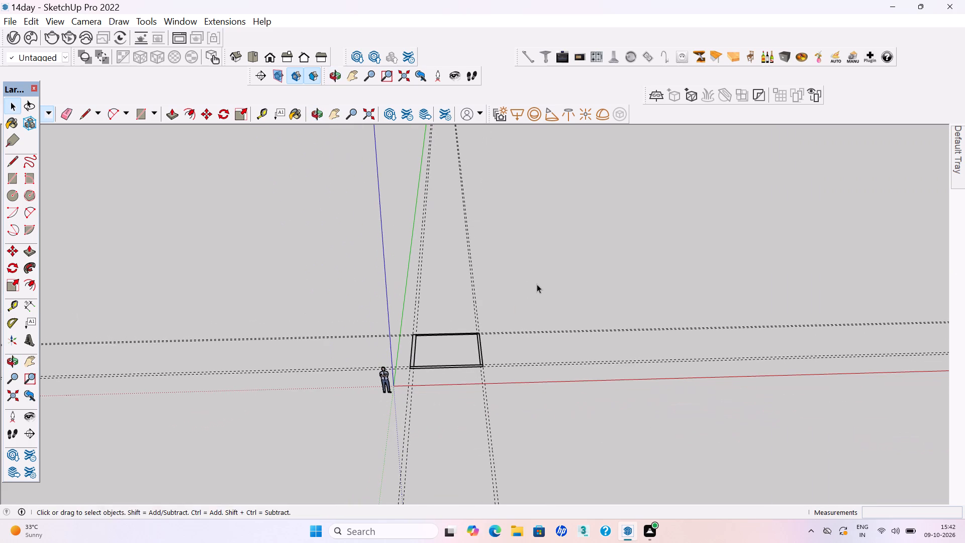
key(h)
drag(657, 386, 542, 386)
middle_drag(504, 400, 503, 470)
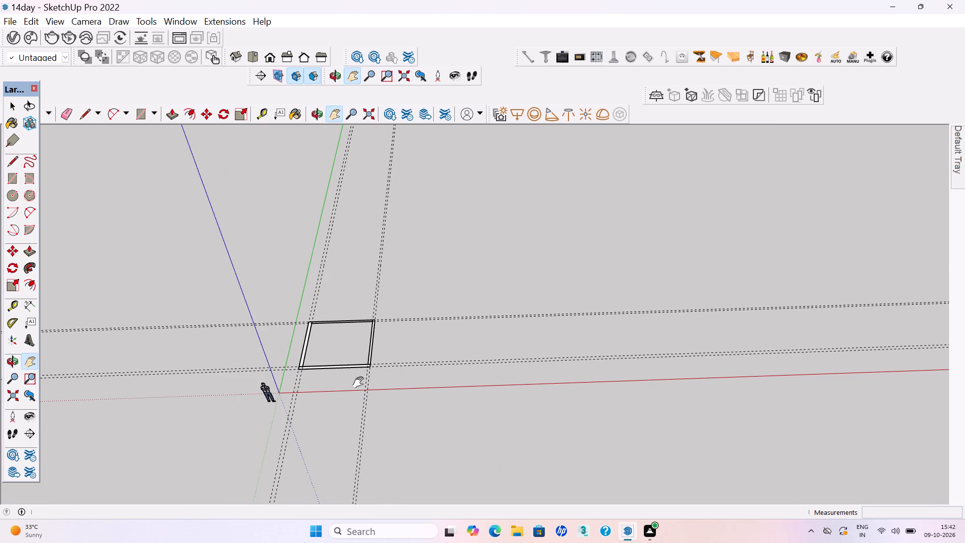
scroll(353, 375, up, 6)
Save the model again.
key(ctrl+s)
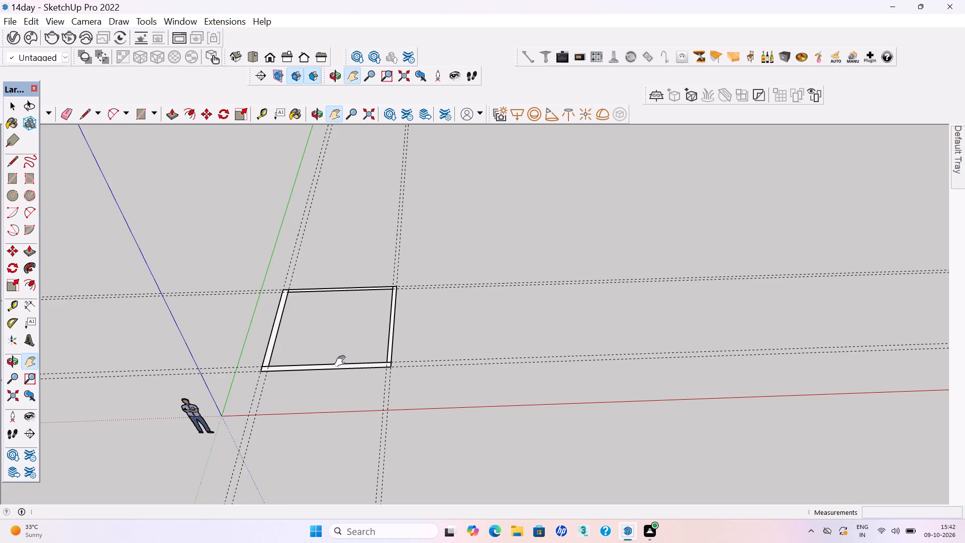
key(ctrl+s)
key(ctrl+s)
Place a guide about 4' 9" outside the 6" side wall's outer edge and a second guide 6" farther out.
drag(502, 394, 456, 374)
middle_drag(456, 362, 459, 326)
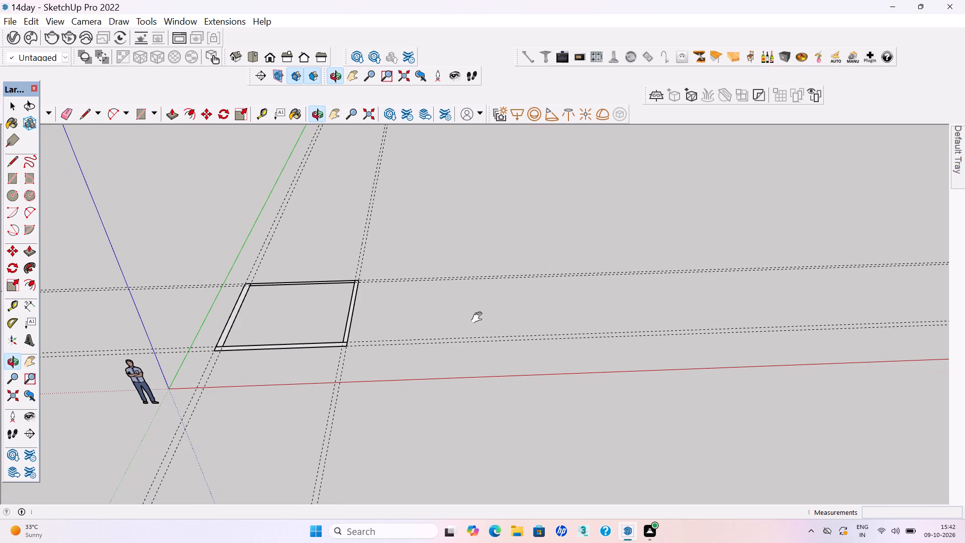
scroll(413, 346, up, 3)
middle_drag(418, 339, 433, 314)
key(t)
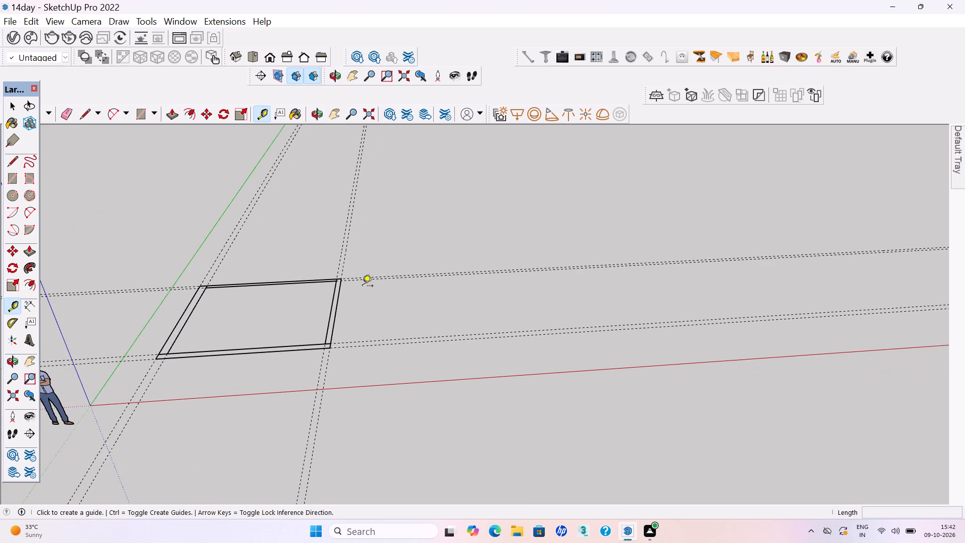
scroll(362, 287, down, 2)
middle_drag(401, 282, 401, 307)
scroll(398, 332, down, 1)
scroll(843, 291, up, 1)
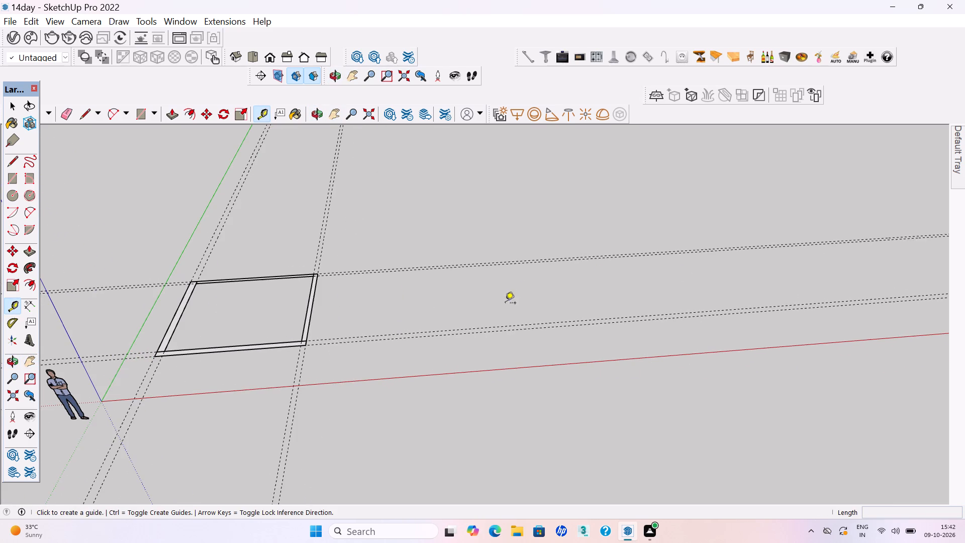
click(313, 311)
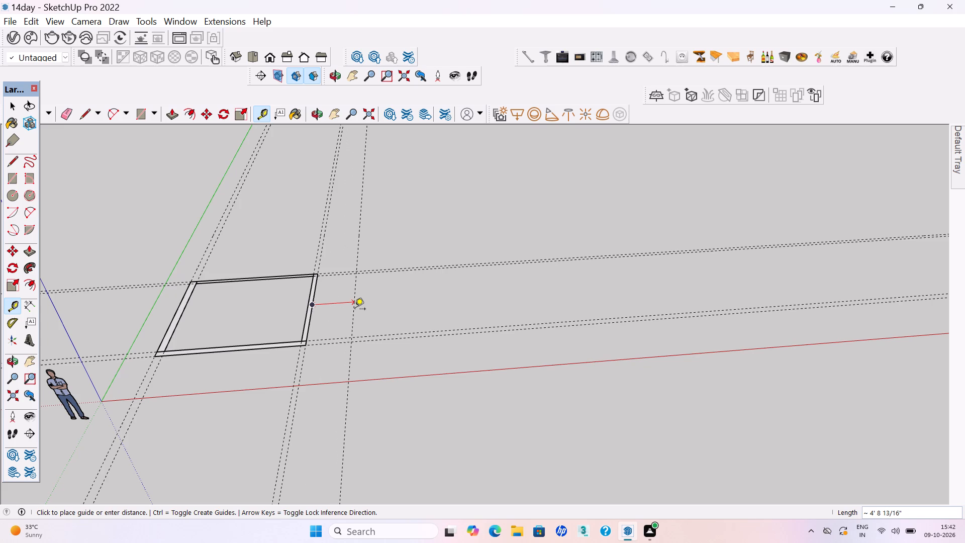
click(355, 310)
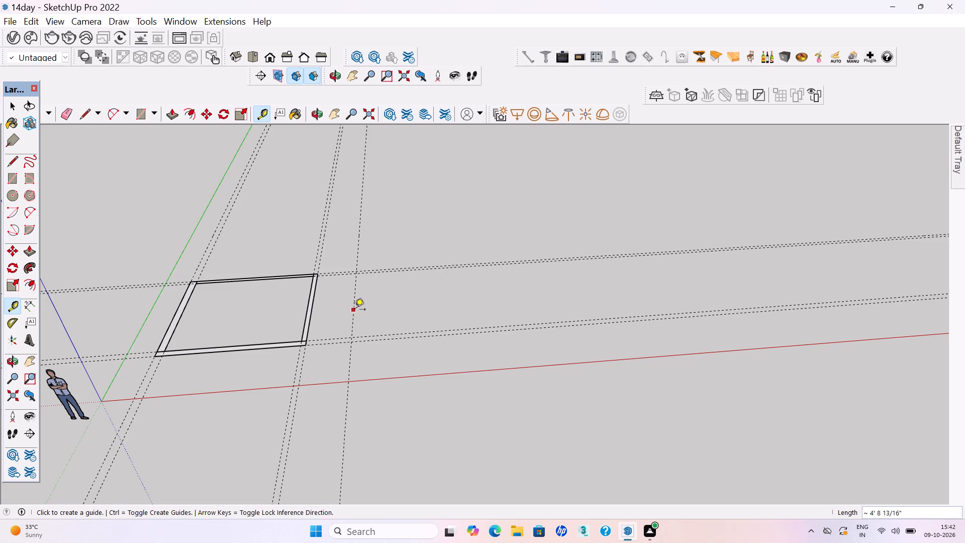
click(355, 310)
text(6")
key(Return)
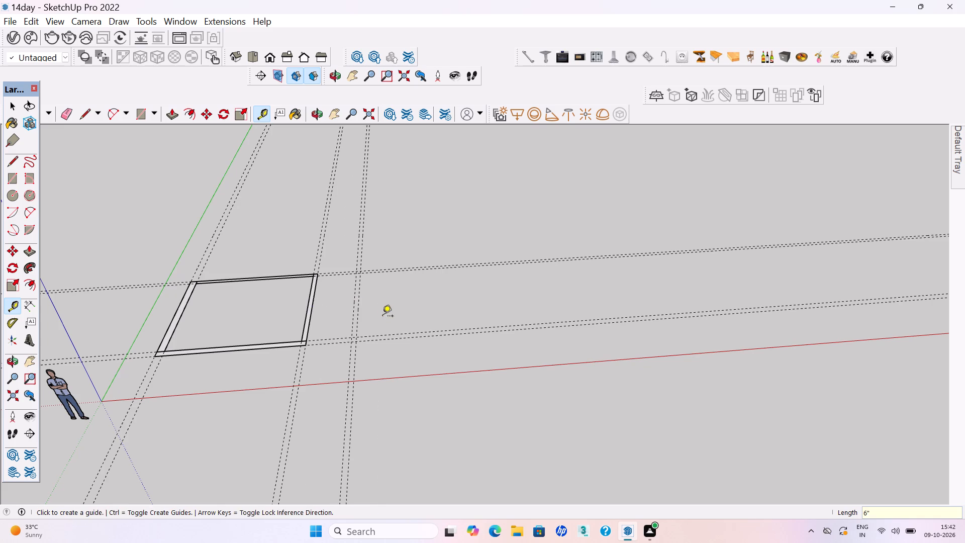
Place a guide about 7' 10" behind the front wall's back-edge guide and a second guide 6" farther back.
scroll(332, 348, up, 1)
middle_drag(338, 330, 334, 375)
scroll(329, 329, up, 5)
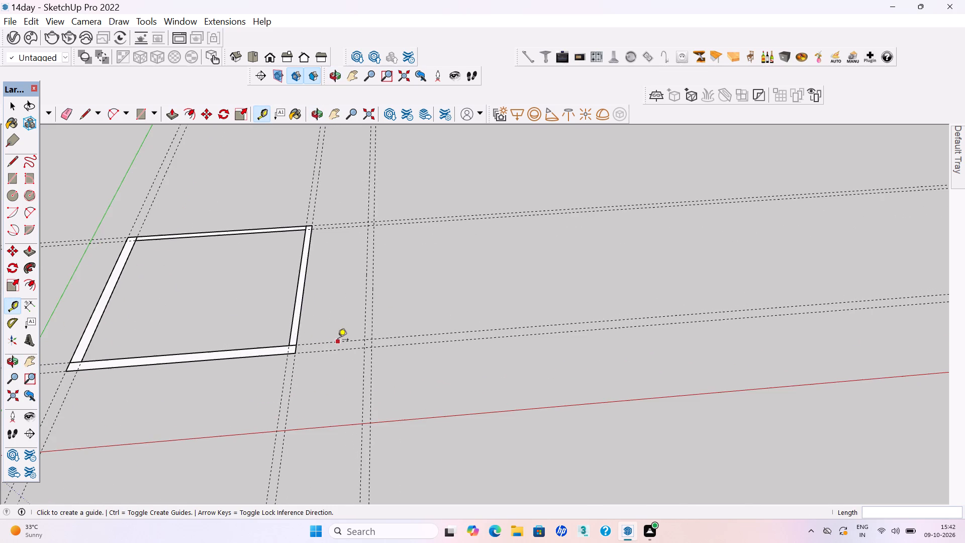
click(338, 341)
click(338, 267)
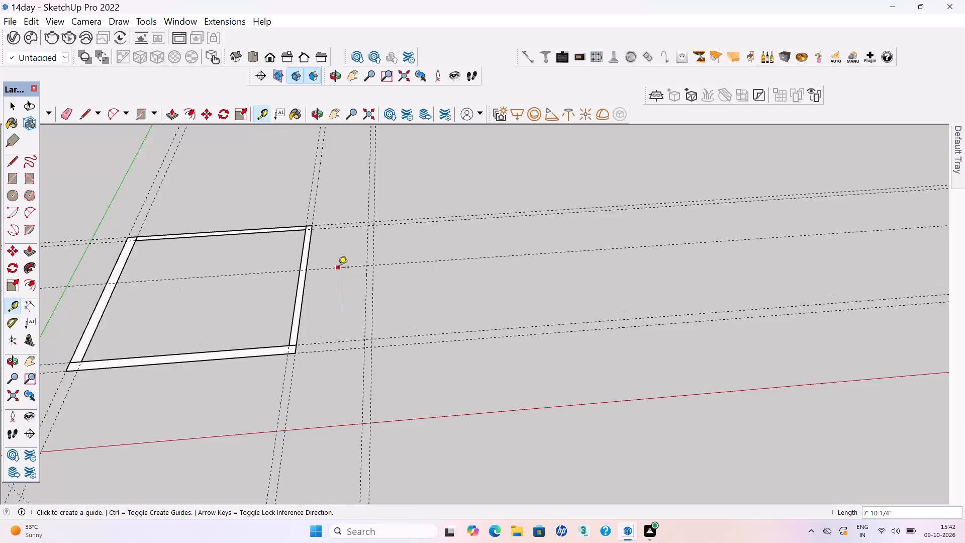
click(338, 269)
key(6)
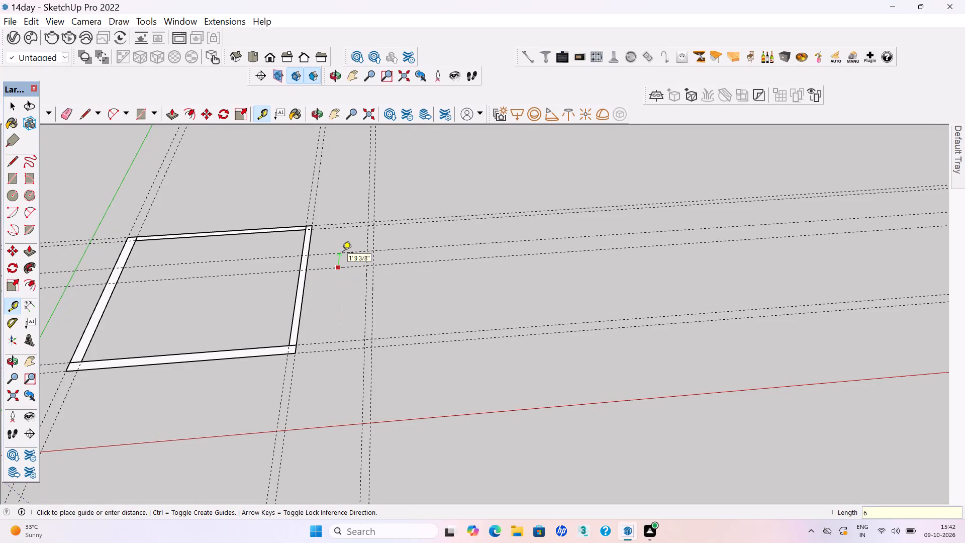
key(shift+quotedbl)
key(Return)
key(space)
Scale the front wall group lengthwise past the 6" side wall to the outermost new cross guide, and clear the selection.
scroll(298, 361, up, 3)
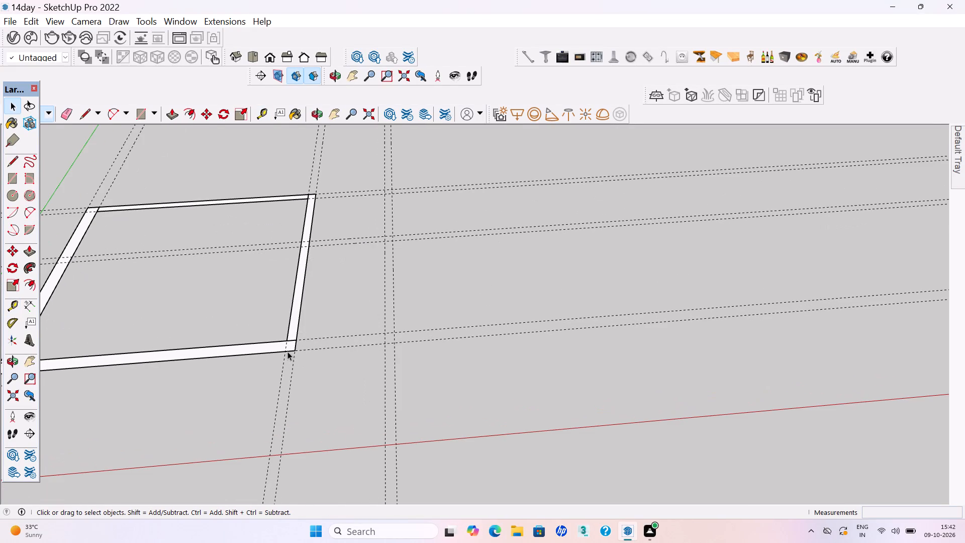
click(288, 347)
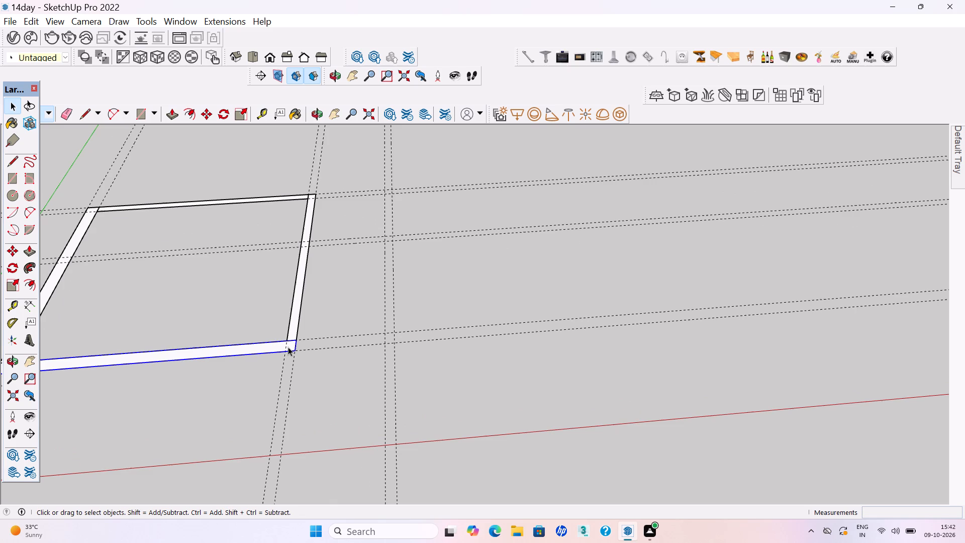
key(s)
click(298, 345)
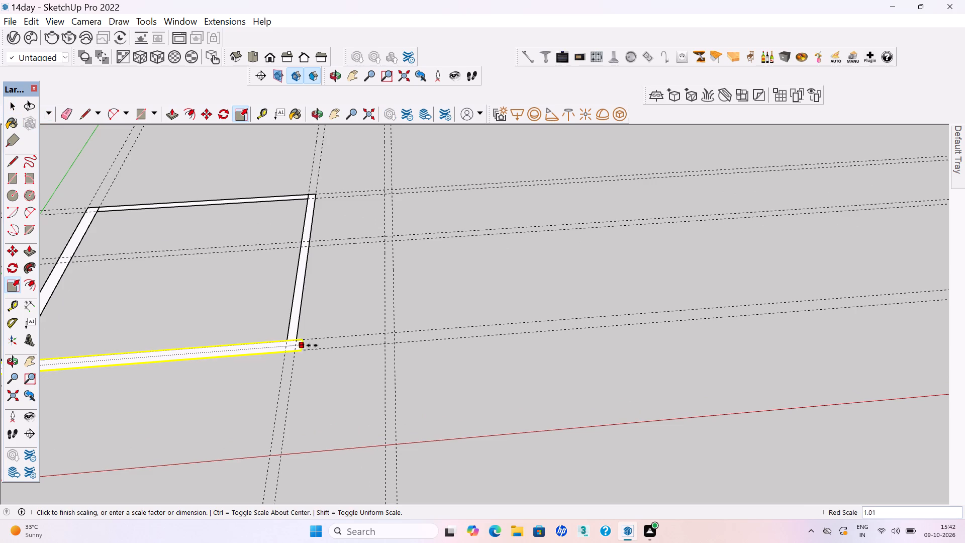
click(395, 343)
key(space)
click(341, 382)
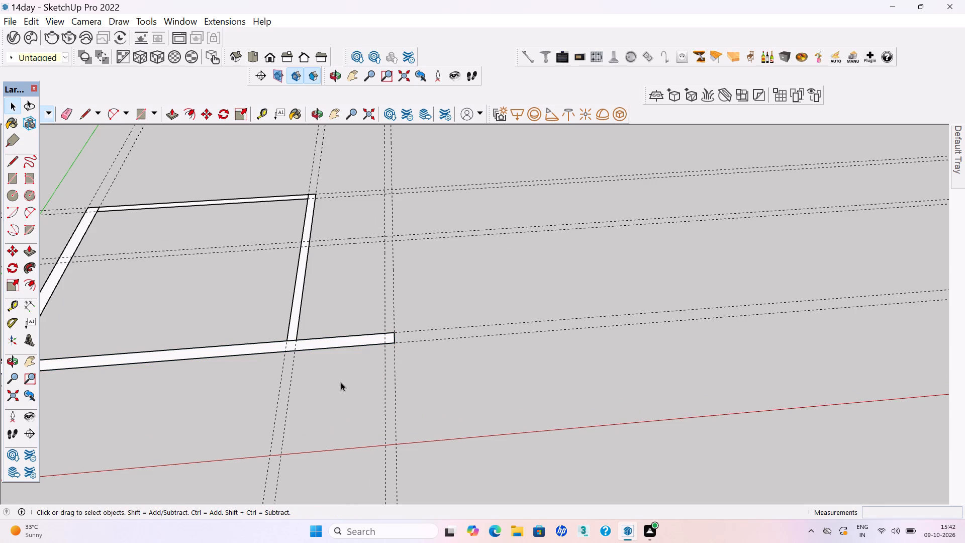
Save the model with the extended front wall.
key(ctrl+s)
key(ctrl+s)
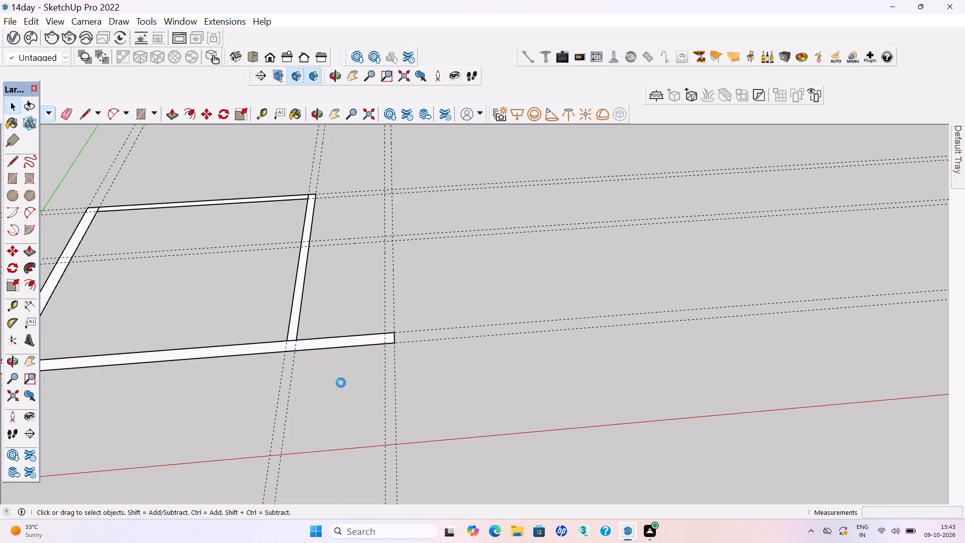
Save the model.
key(ctrl+s)
Draw a 6" wide wall rectangle between the outer cross guides, from the extended front wall's back edge to the farther middle guide.
key(r)
scroll(412, 226, down, 2)
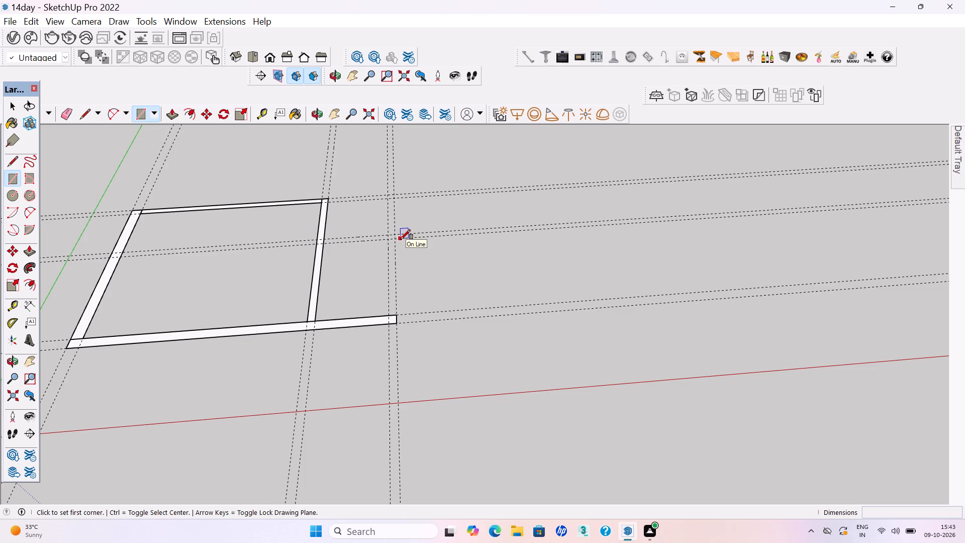
scroll(341, 359, down, 4)
middle_drag(405, 334, 375, 376)
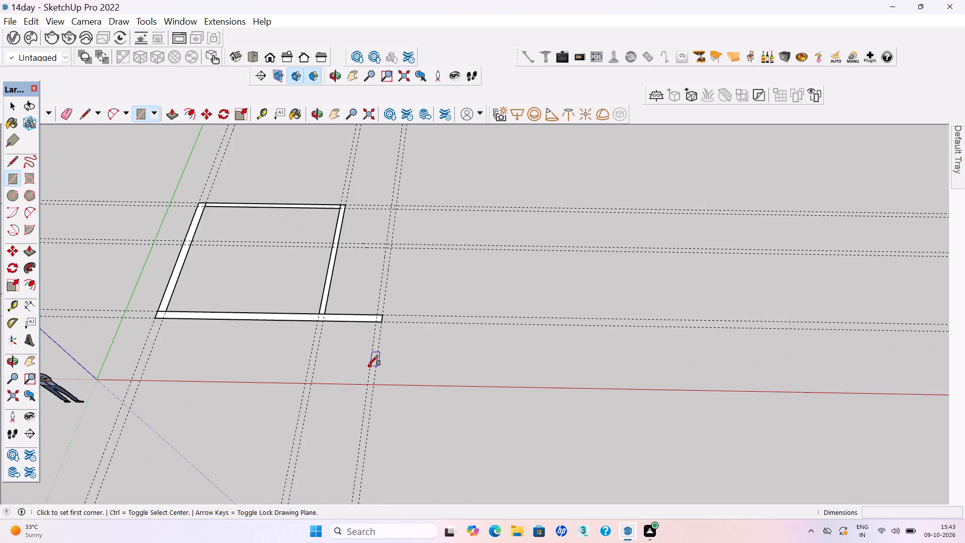
scroll(368, 297, up, 7)
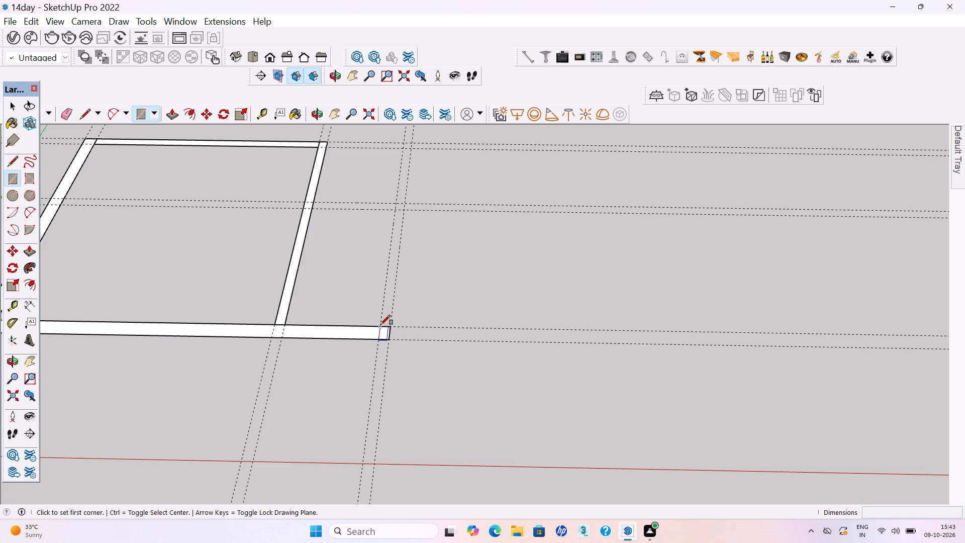
click(380, 325)
scroll(380, 323, down, 2)
scroll(393, 224, up, 7)
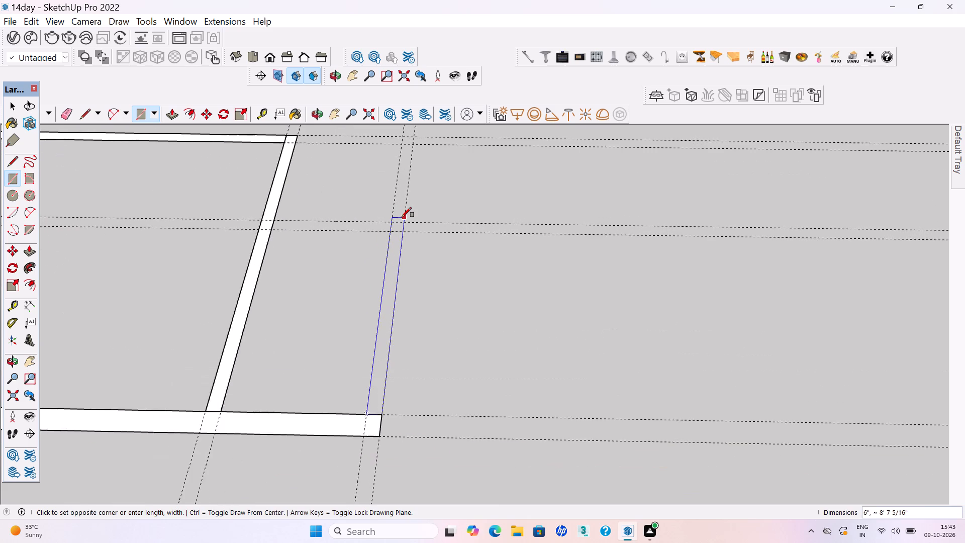
scroll(402, 217, up, 3)
click(406, 226)
scroll(406, 226, down, 1)
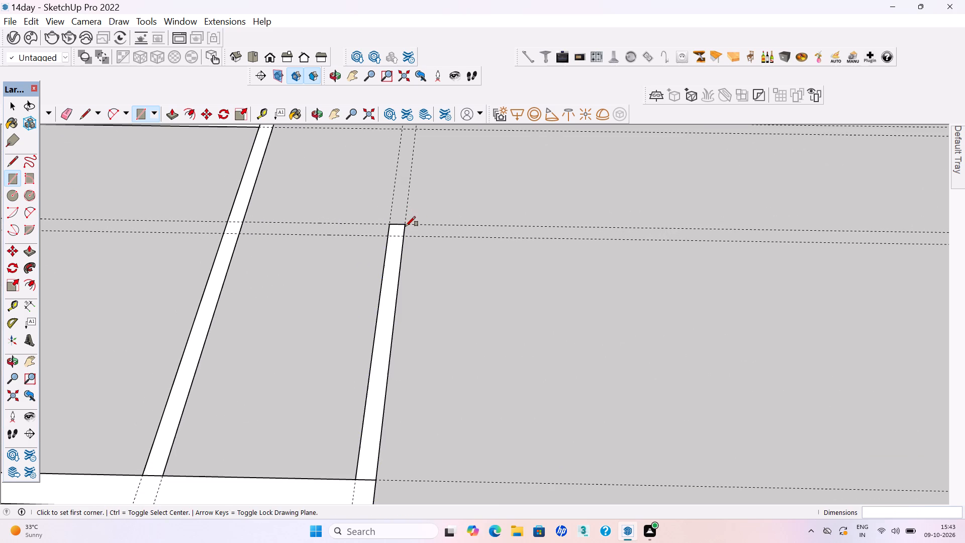
Make the new 6" outer wall's face and edges a group, and clear the selection.
key(space)
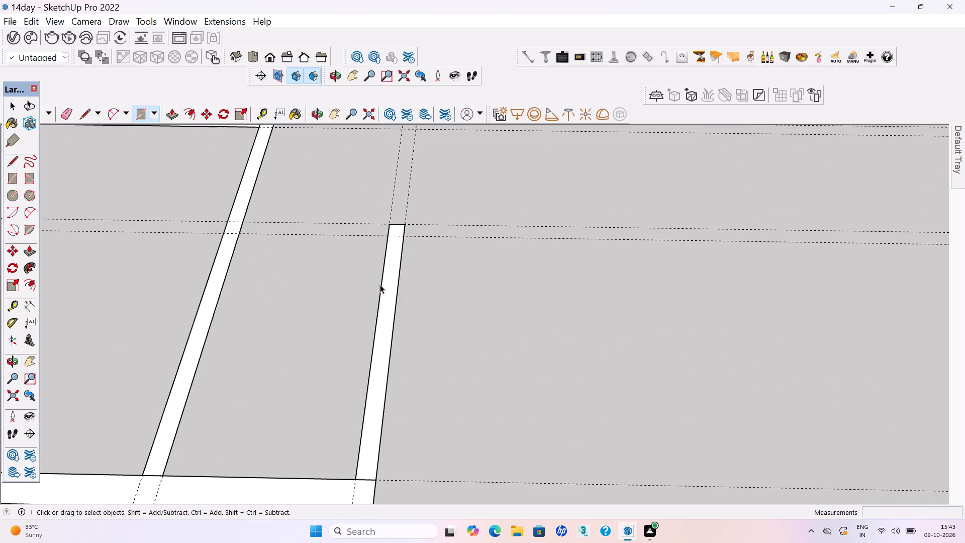
double_click(388, 289)
right_click(388, 289)
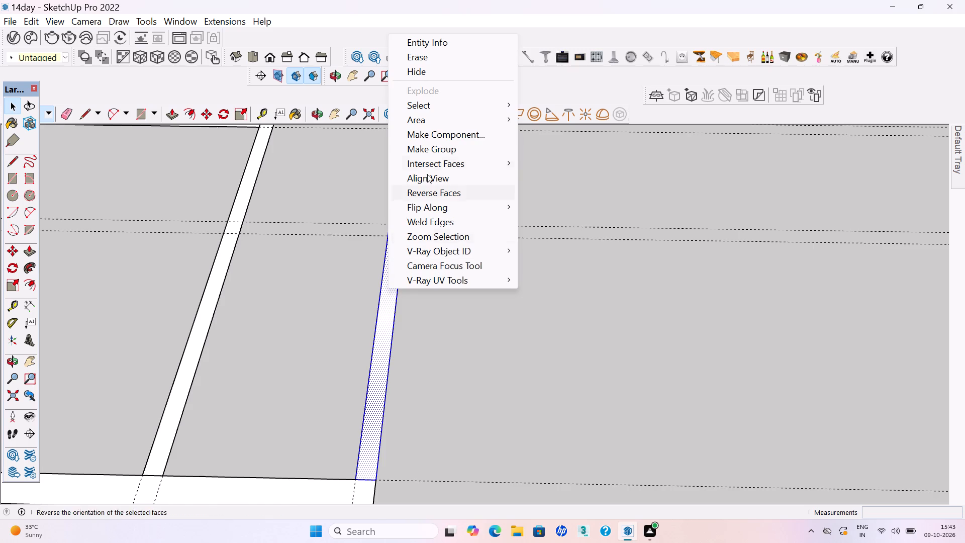
click(430, 147)
click(346, 299)
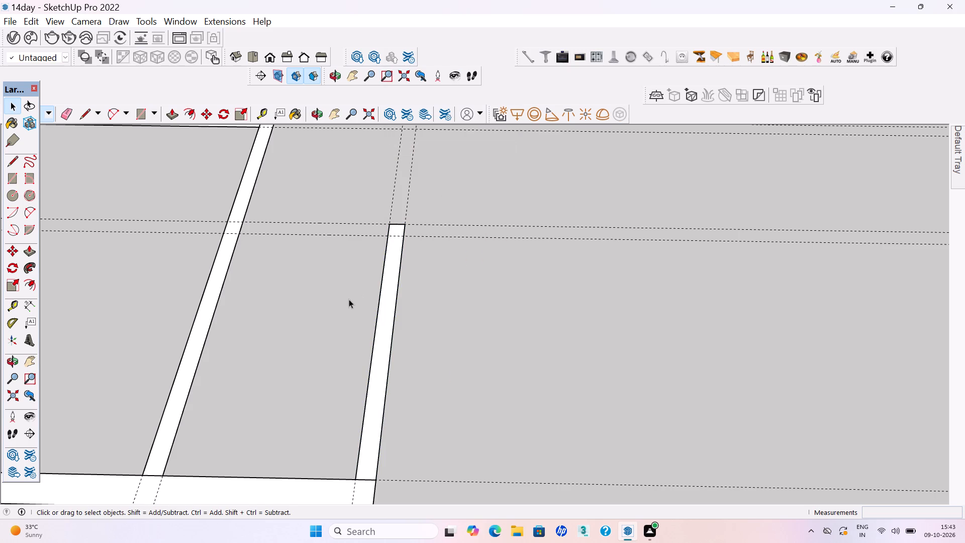
Save the model with the grouped outer wall.
key(ctrl+s)
key(ctrl+s)
Draw a 6" by about 4' 9" wall rectangle along the middle guides, joining the room's side wall to the outer wall, and group it.
key(r)
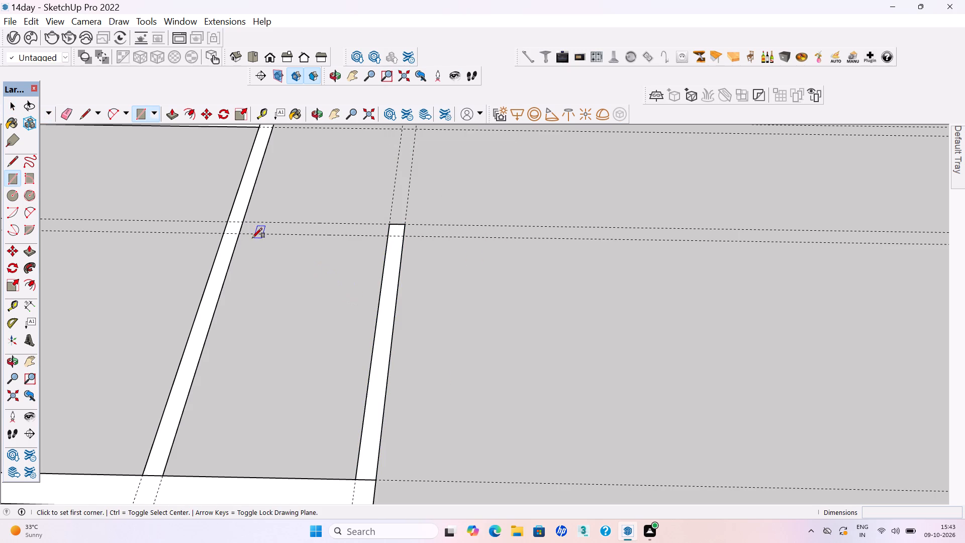
click(239, 233)
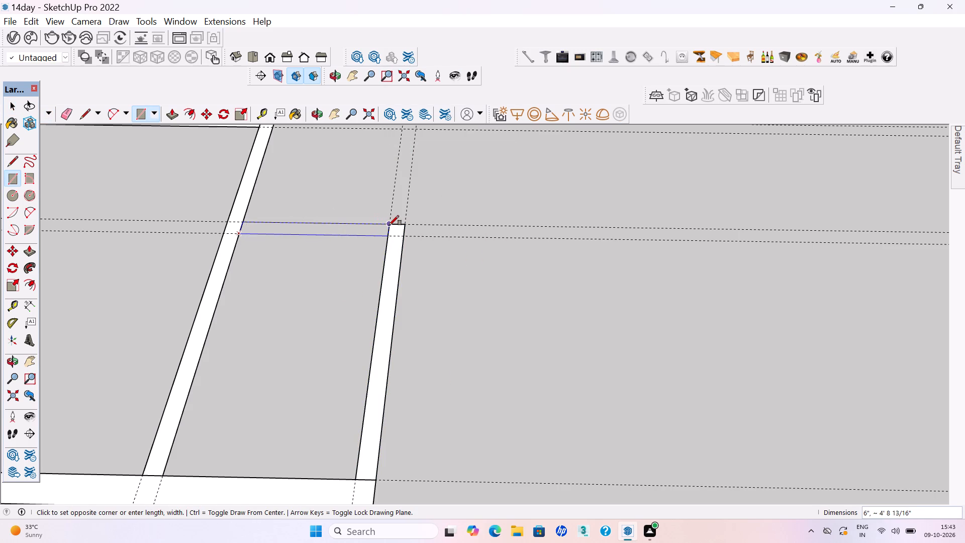
click(389, 225)
key(space)
double_click(351, 231)
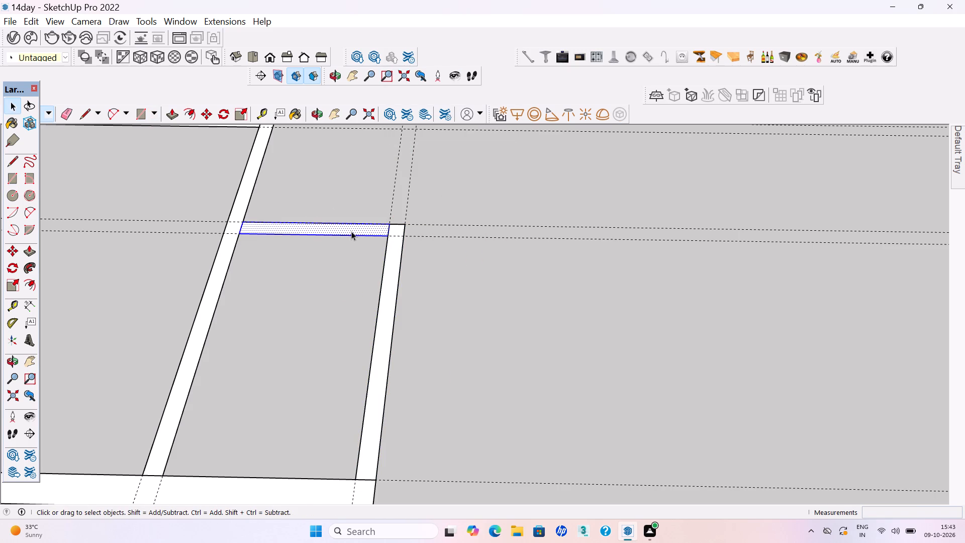
right_click(351, 231)
click(384, 347)
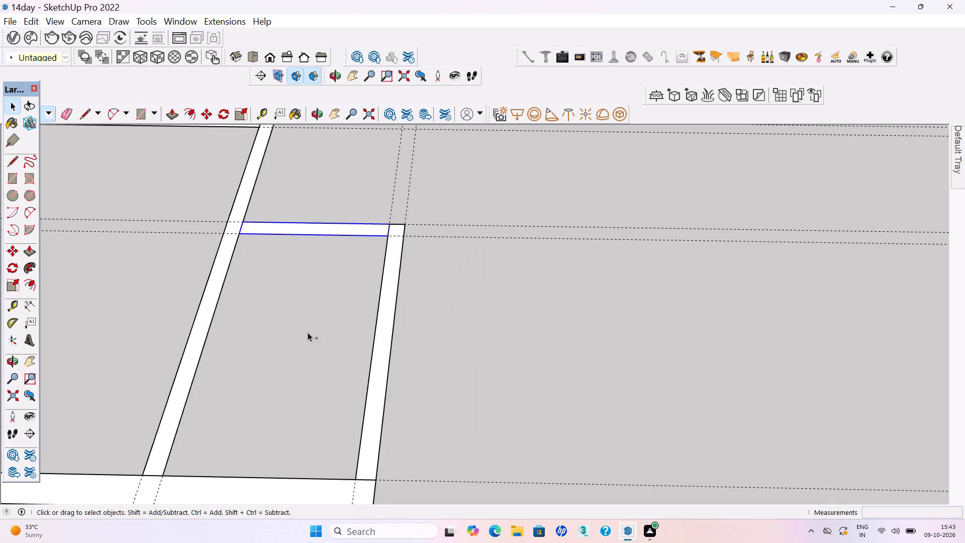
Clear the selection and save the model with the small space enclosed.
key(ctrl+s)
key(ctrl+s)
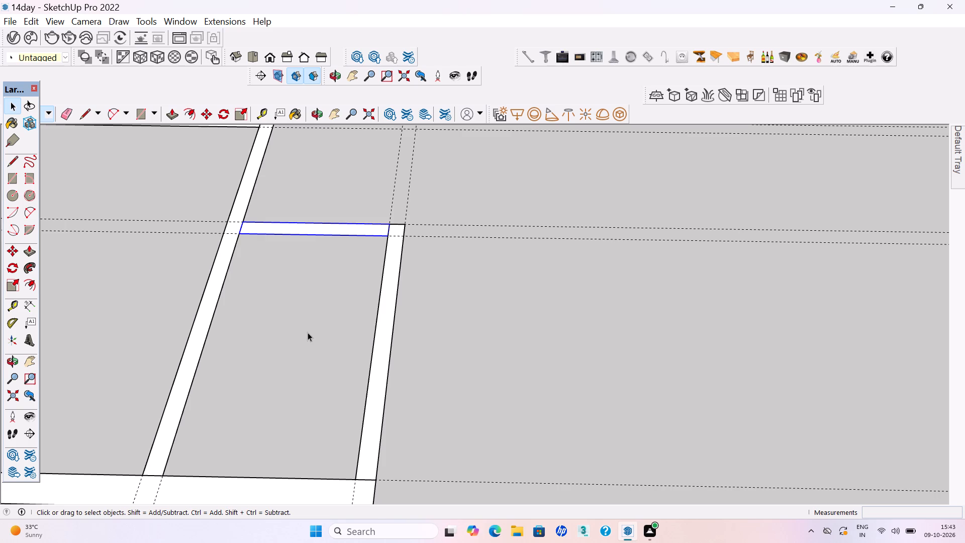
scroll(297, 329, down, 4)
middle_drag(336, 323, 336, 306)
click(316, 325)
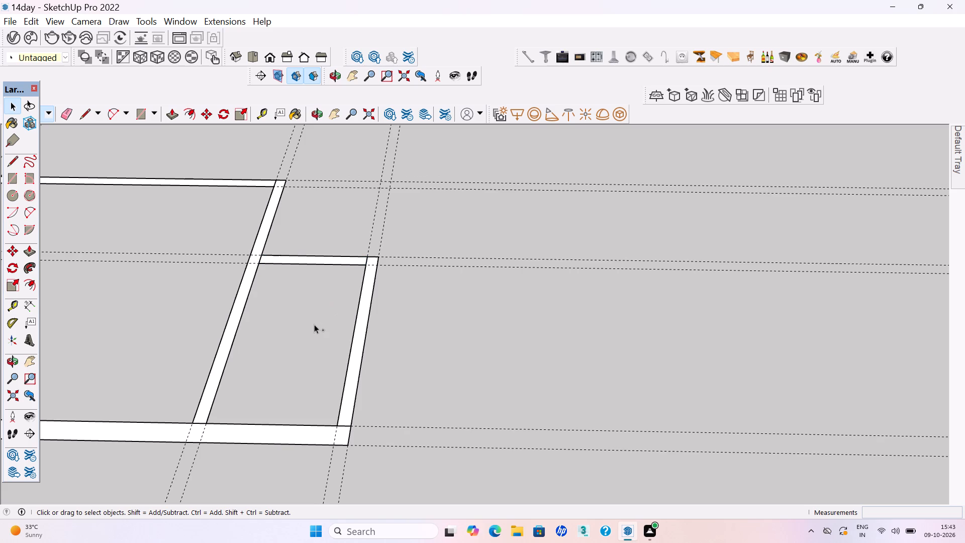
key(ctrl+s)
key(ctrl+s)
key(ctrl+s)
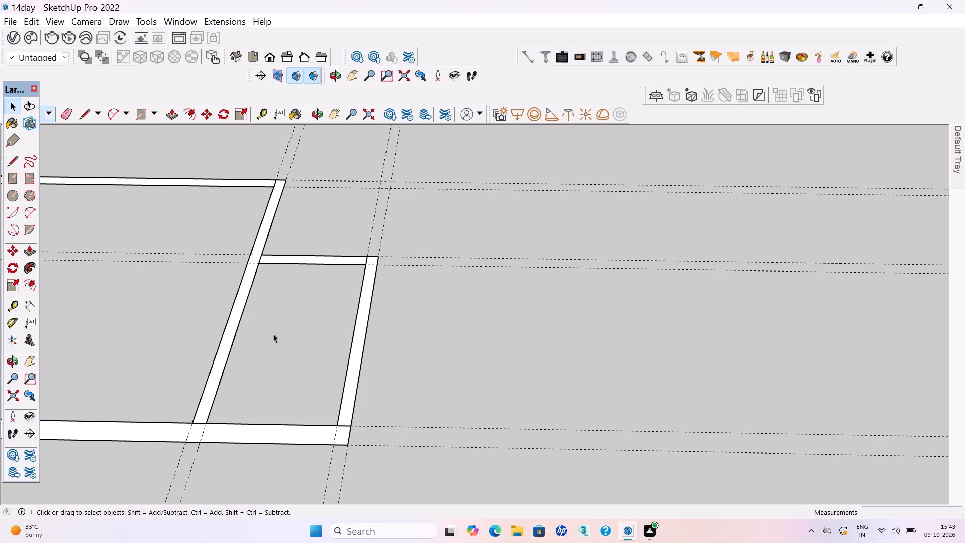
Place a guide about 11' 5" outside the small space's outer wall and a second guide 9" farther out.
scroll(252, 329, down, 3)
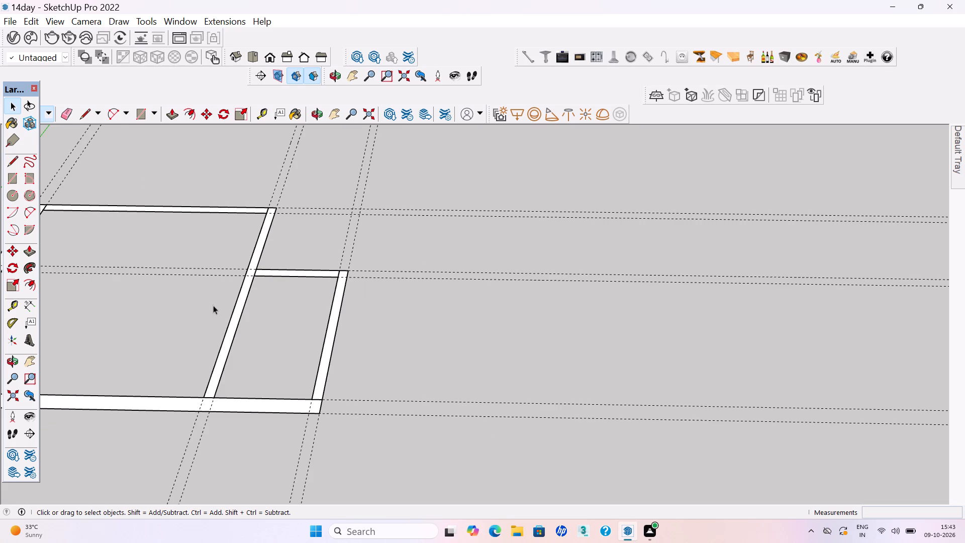
scroll(255, 365, down, 1)
scroll(247, 279, down, 6)
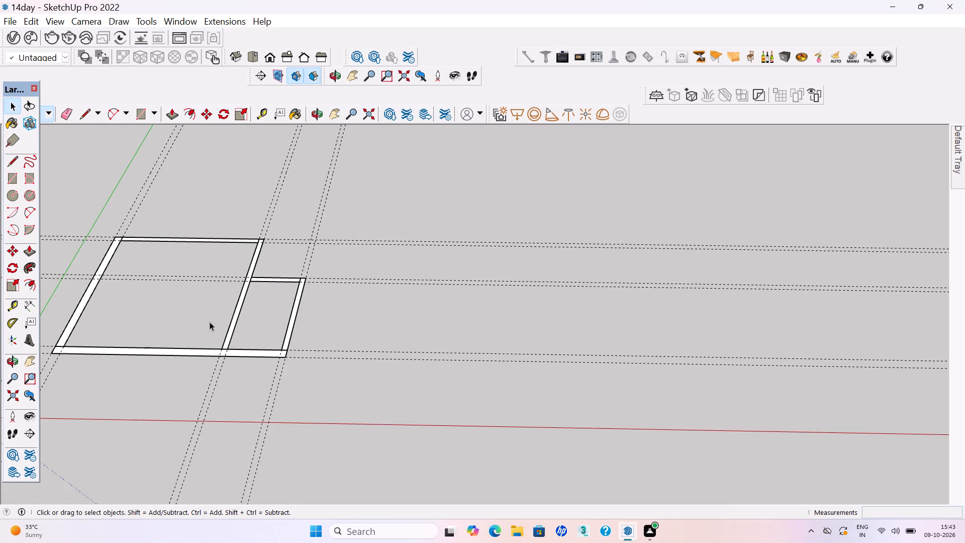
scroll(197, 321, down, 3)
scroll(295, 285, down, 3)
middle_drag(264, 307, 273, 331)
scroll(251, 353, up, 4)
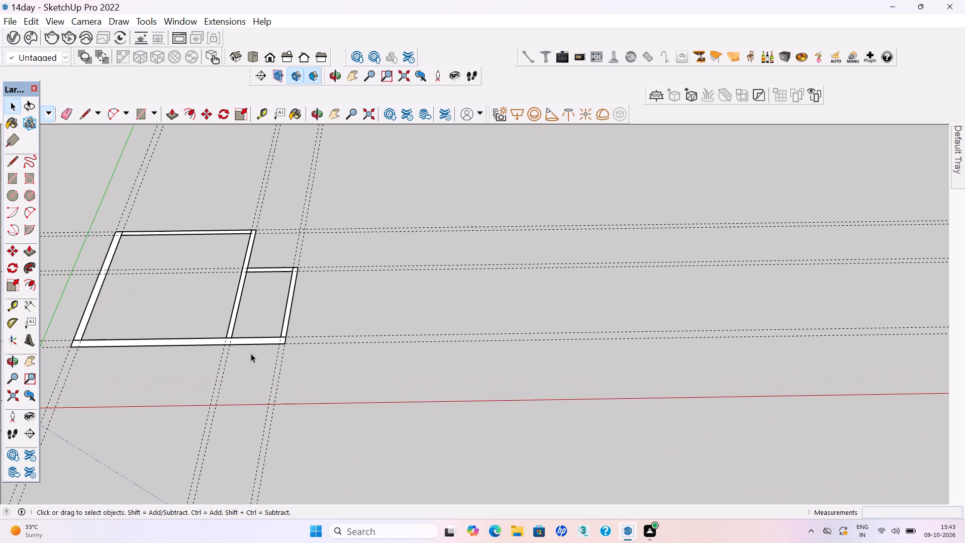
scroll(248, 353, up, 3)
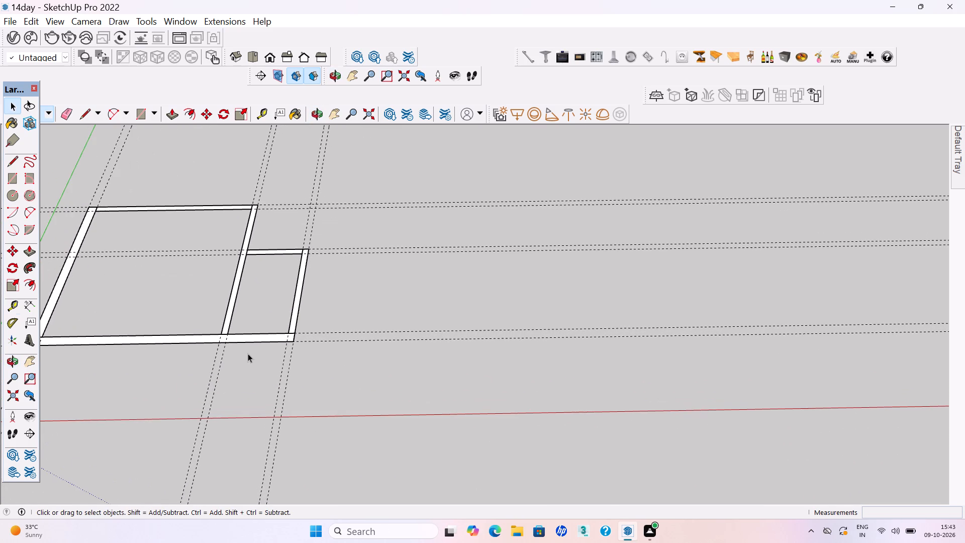
key(t)
click(300, 315)
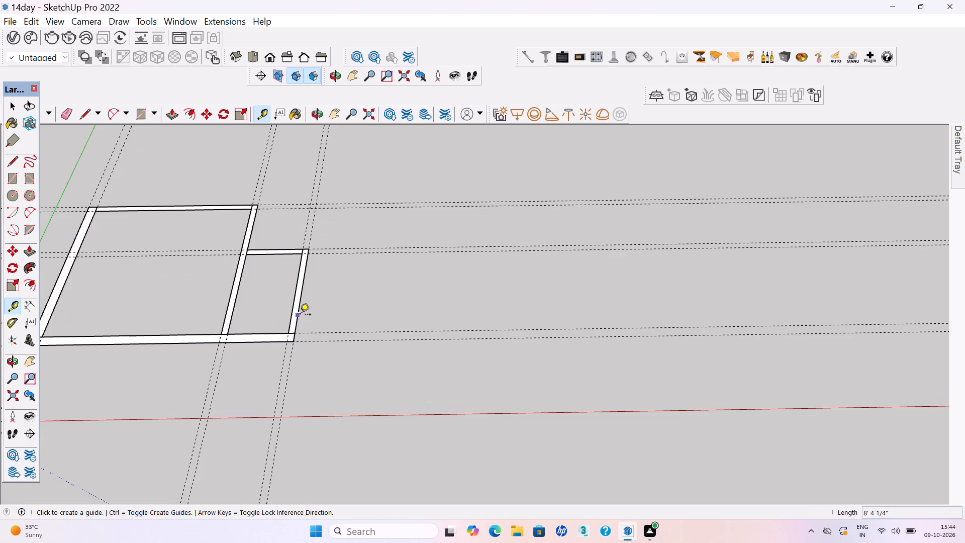
click(442, 305)
click(443, 301)
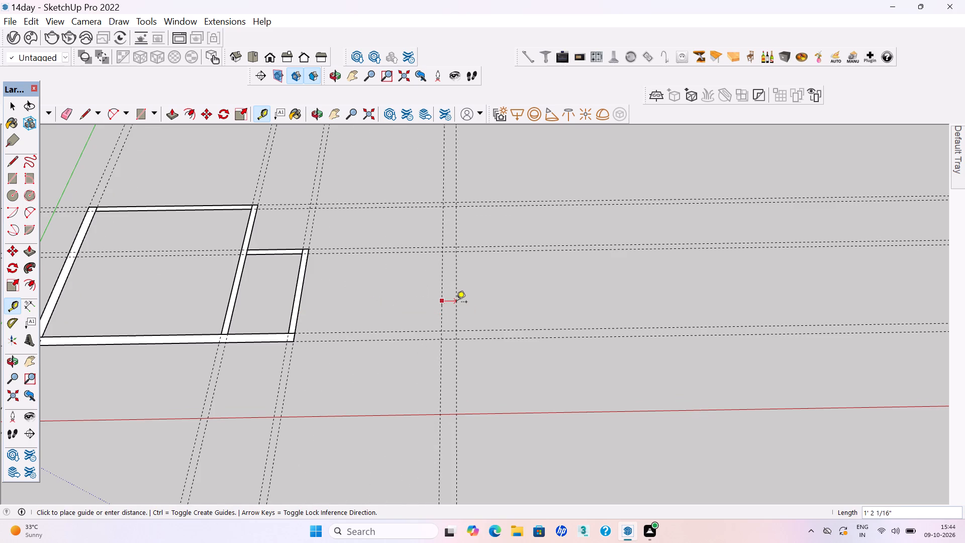
key(9)
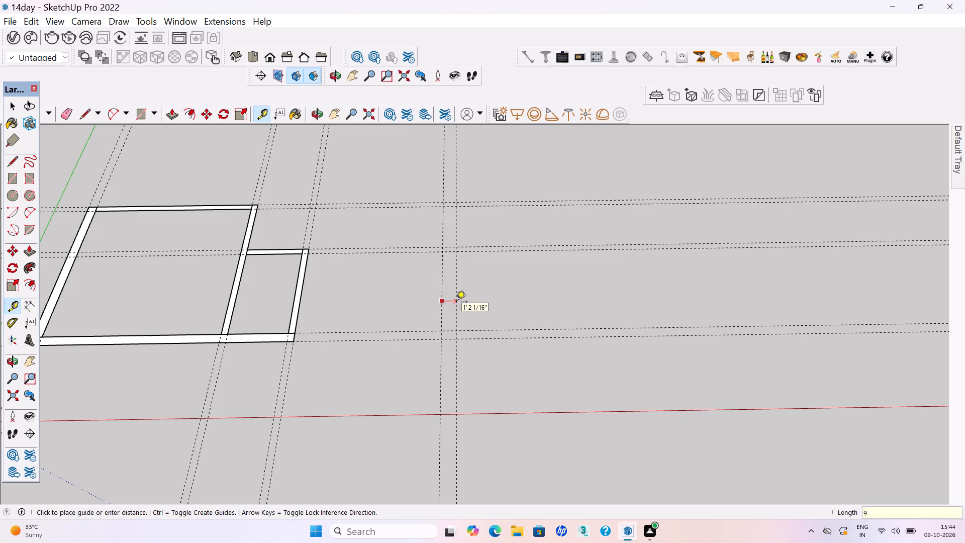
key(shift+quotedbl)
key(Return)
Scale the front wall group lengthwise past the small space to the outermost new guide, and clear the selection.
scroll(437, 306, down, 3)
middle_drag(374, 359, 375, 356)
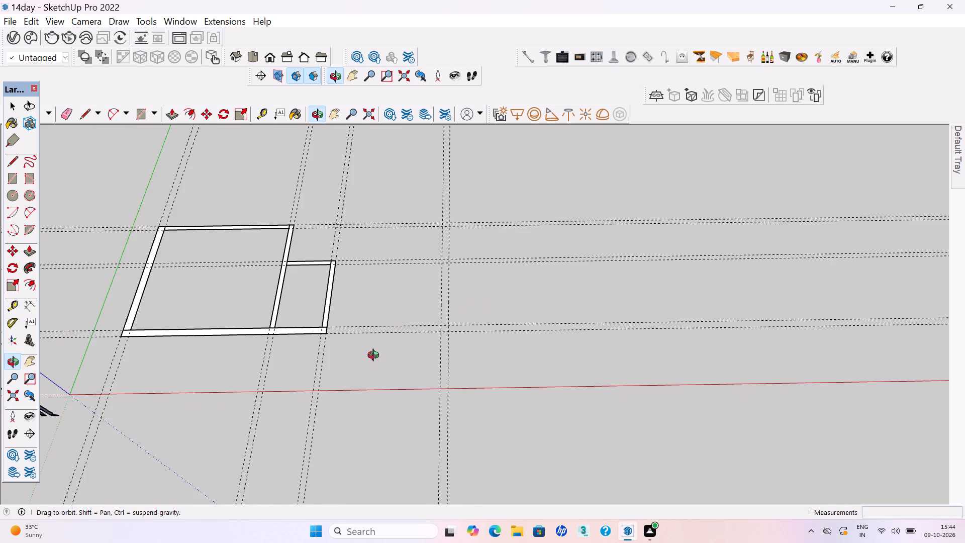
middle_drag(375, 356, 376, 347)
scroll(337, 343, up, 3)
key(space)
scroll(316, 335, up, 4)
click(294, 323)
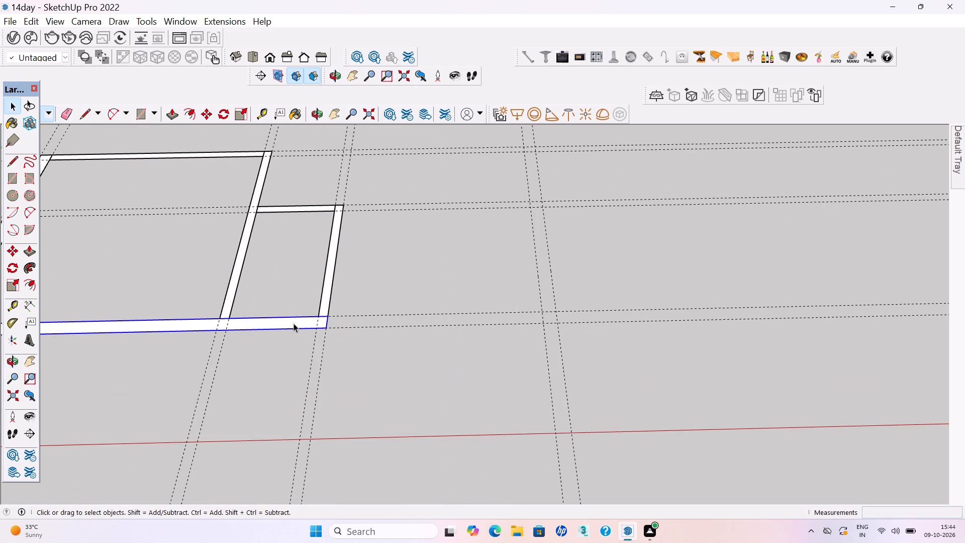
key(s)
click(326, 318)
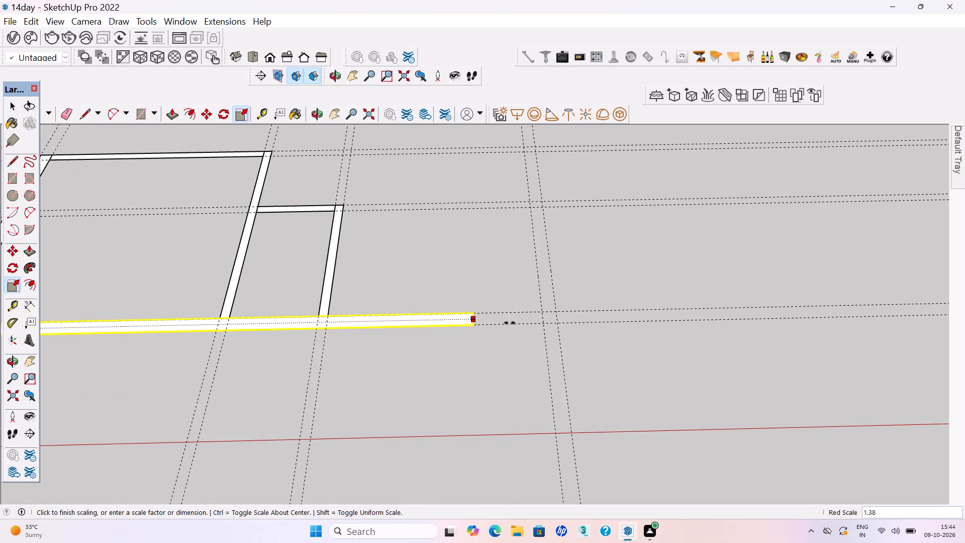
click(559, 320)
key(space)
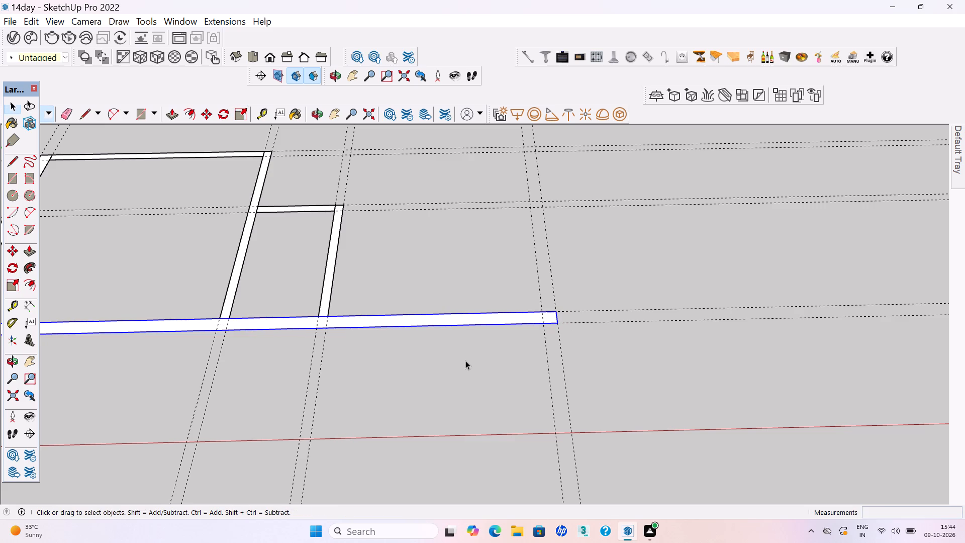
click(465, 360)
Save the model with the lengthened front wall.
key(ctrl+s)
key(ctrl+s)
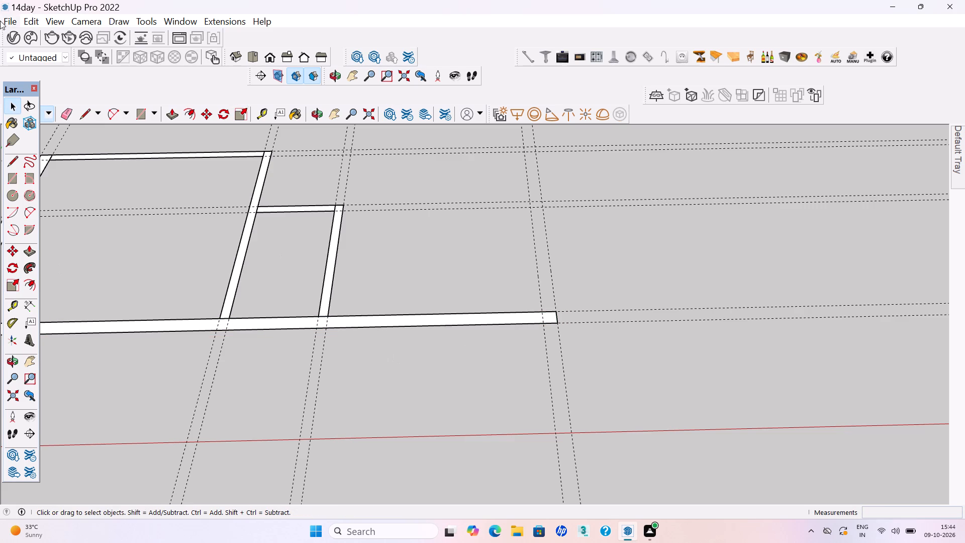
Draw a 9" wide rectangle about 14' long between the outermost guides, running back from the far end of the lengthened front wall.
scroll(23, 0, down, 5)
scroll(403, 354, down, 4)
middle_drag(402, 356, 395, 310)
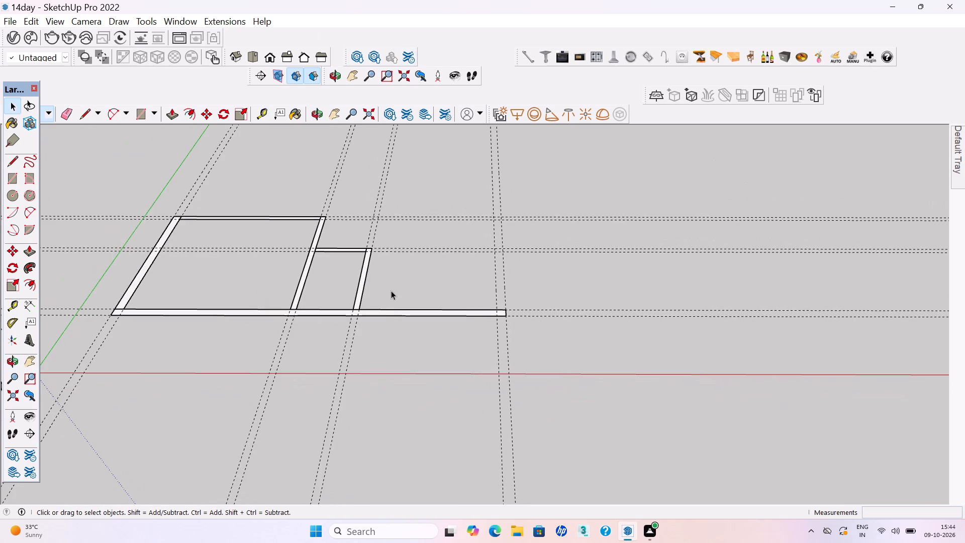
scroll(443, 248, up, 6)
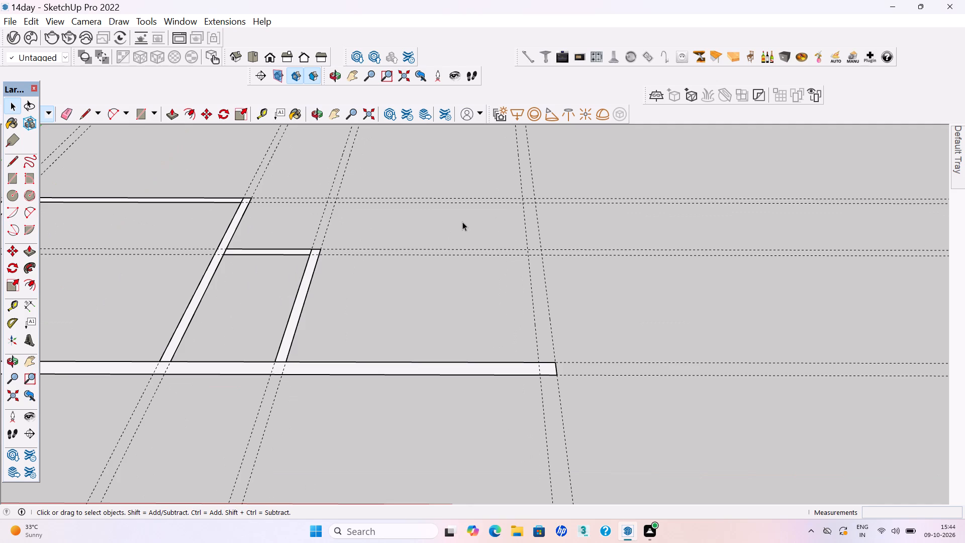
middle_drag(500, 302, 497, 311)
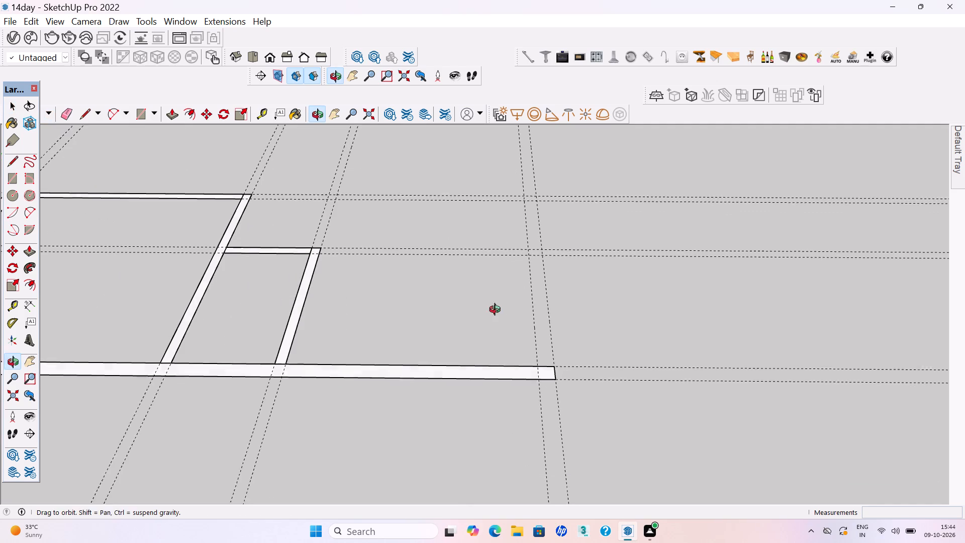
middle_drag(497, 311, 495, 355)
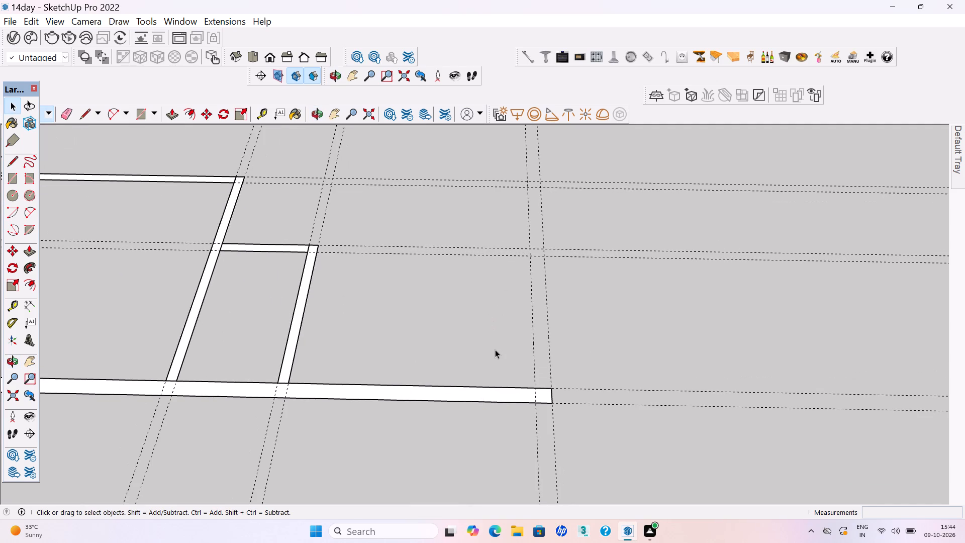
key(r)
scroll(572, 366, up, 3)
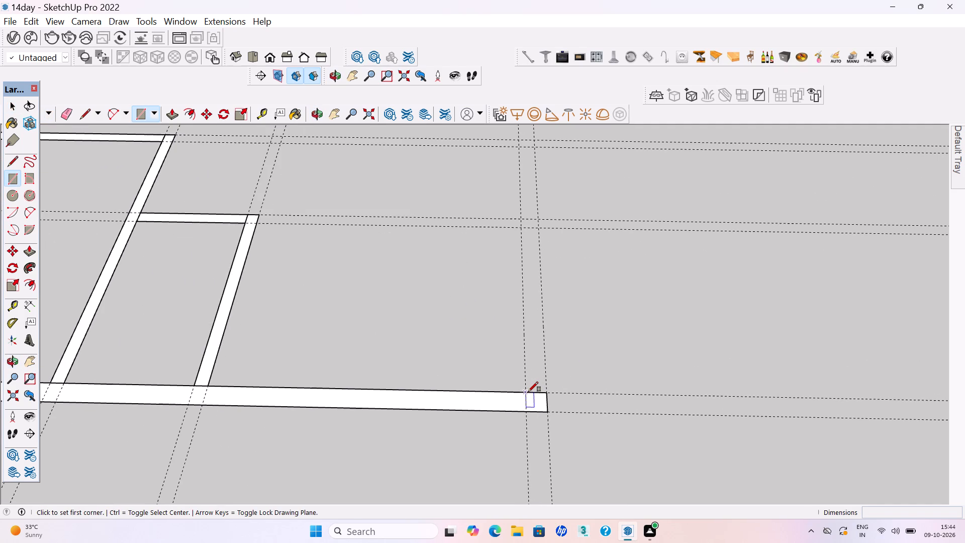
click(527, 392)
scroll(526, 391, down, 4)
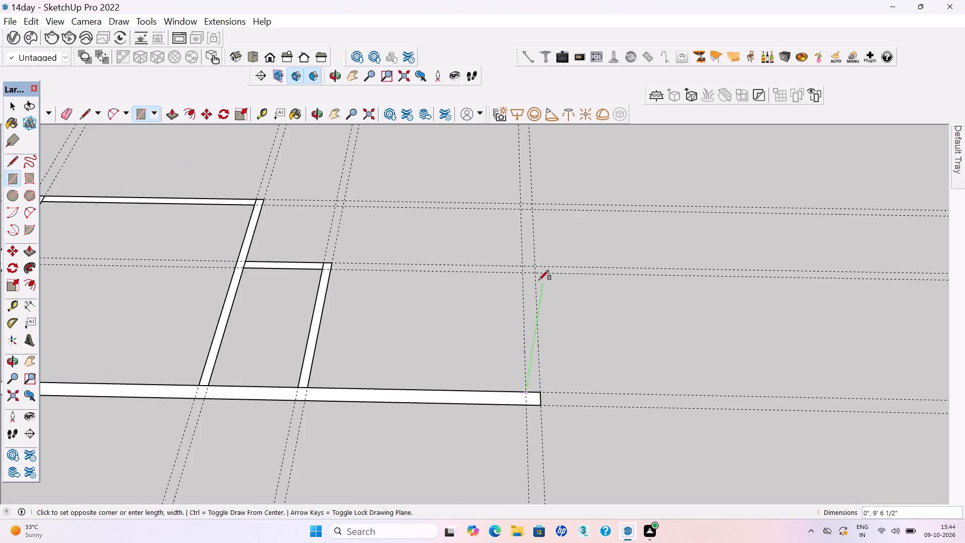
scroll(532, 197, up, 3)
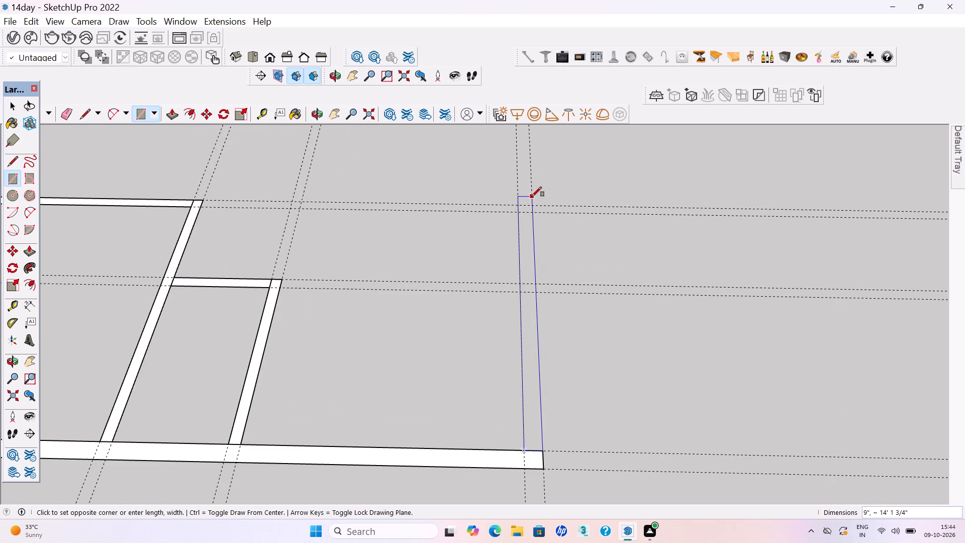
click(532, 191)
key(space)
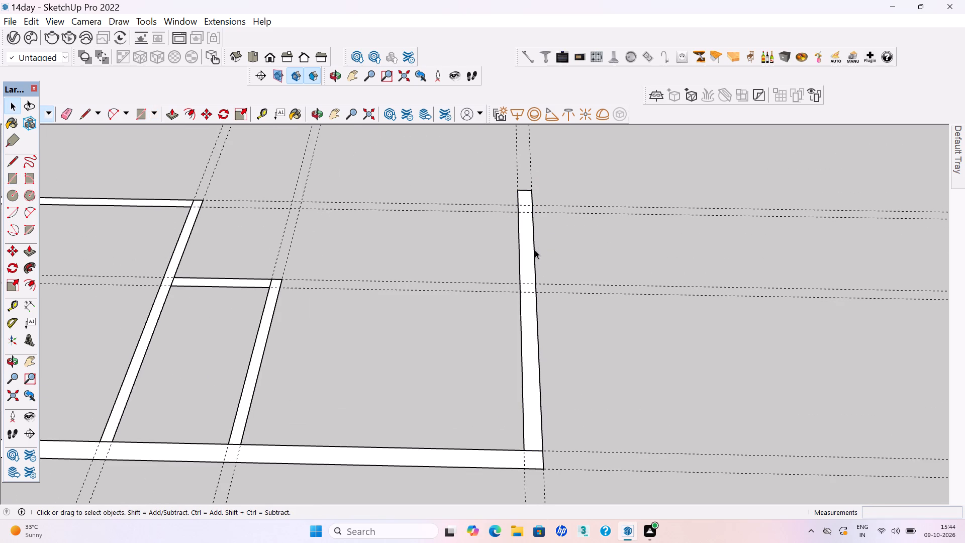
Make the new 9" wall rectangle a group and clear the selection.
double_click(527, 249)
right_click(527, 249)
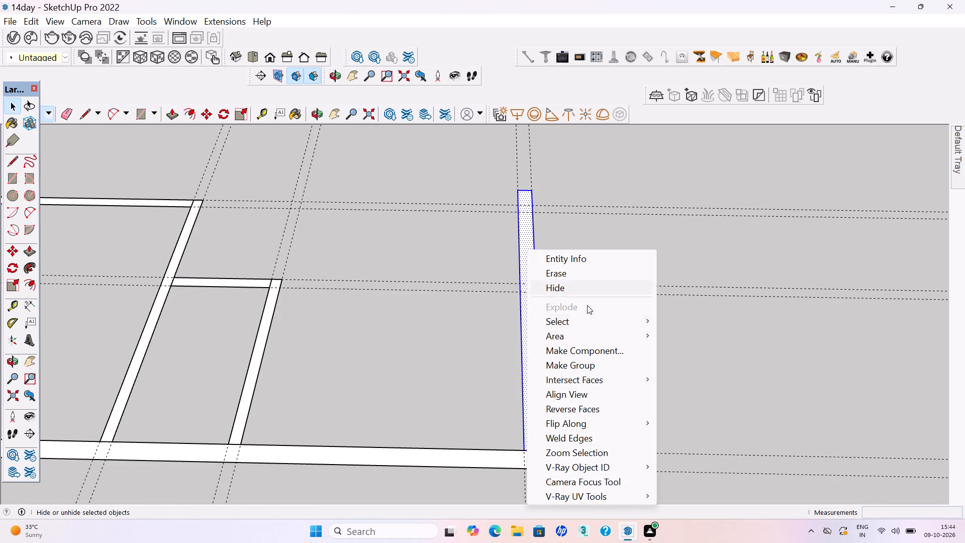
click(574, 362)
click(543, 339)
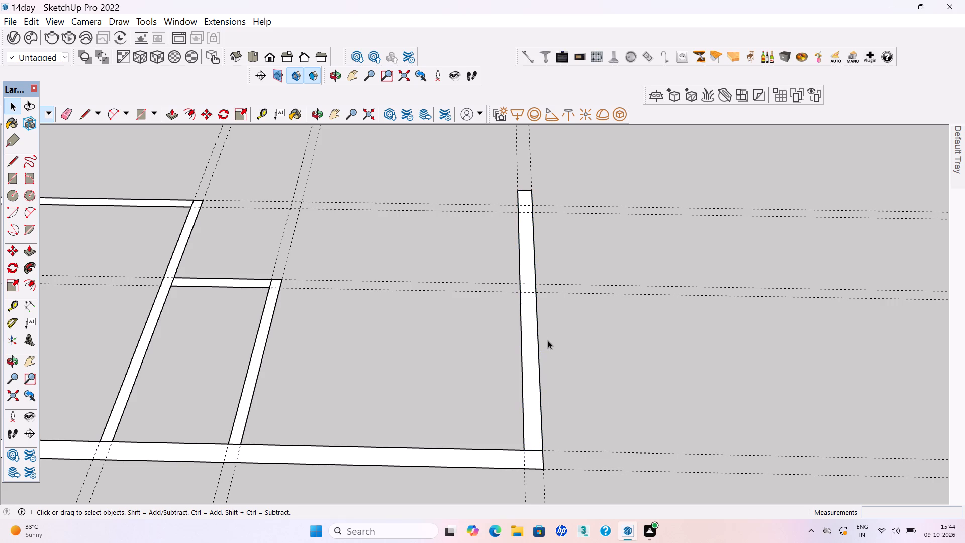
Save the model with the new far side wall.
key(ctrl+s)
key(ctrl+s)
key(ctrl+s)
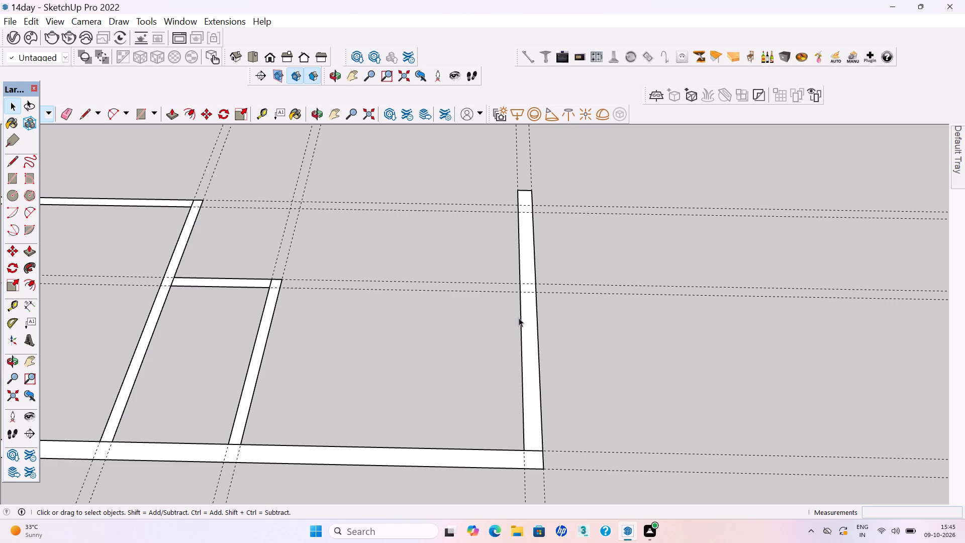
Delete the pair of guides running along the small space's back wall.
scroll(526, 363, down, 3)
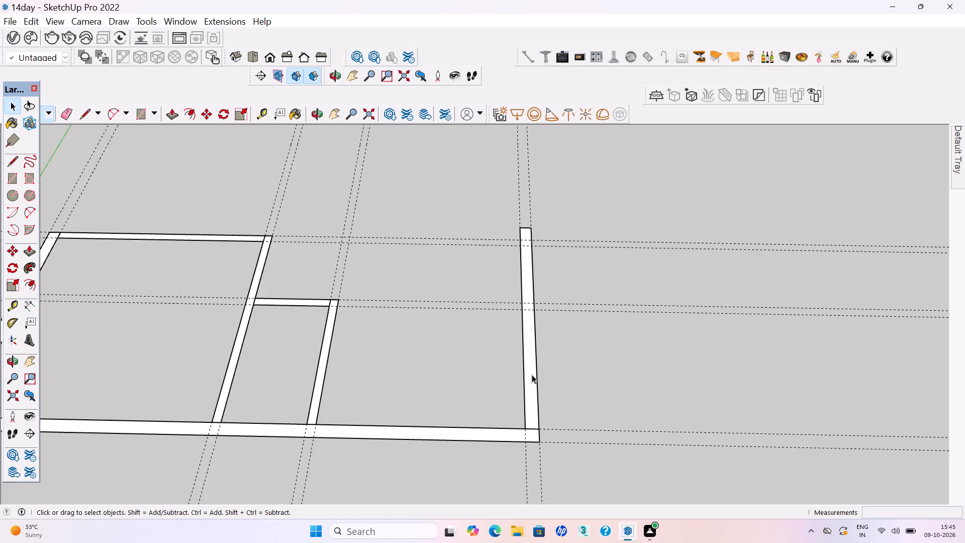
scroll(590, 365, down, 2)
middle_click(545, 468)
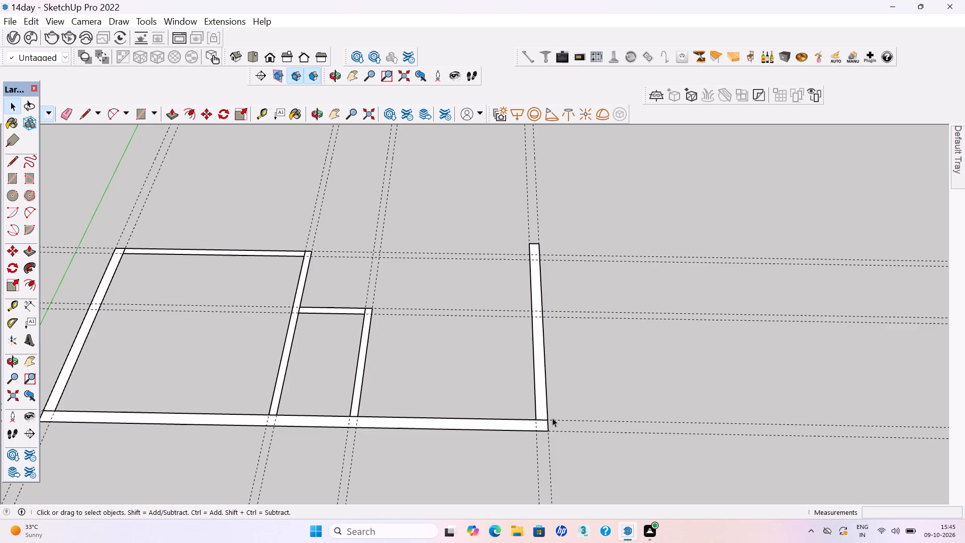
click(470, 373)
drag(651, 352, 630, 301)
key(Delete)
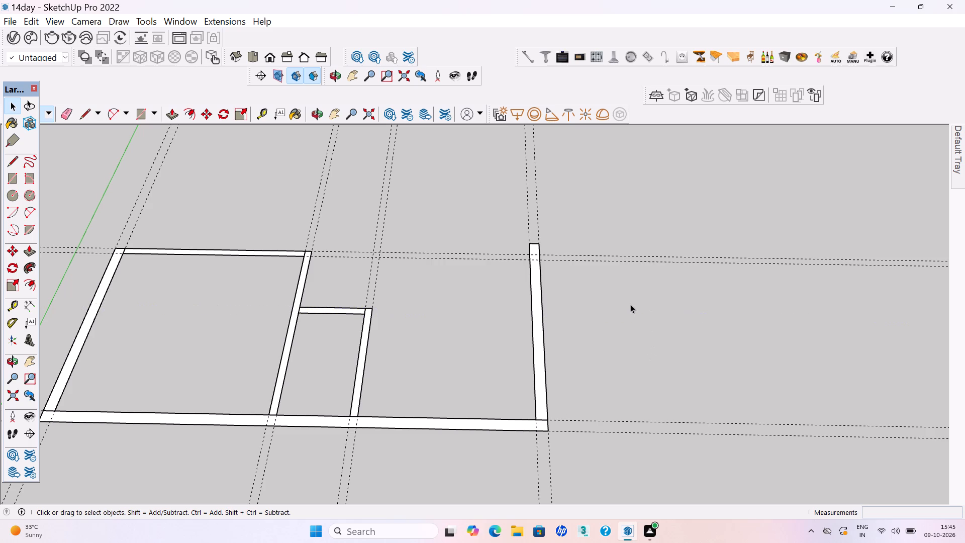
Save the model with the small space's guide pair removed.
drag(630, 304, 628, 314)
key(ctrl+s)
key(ctrl+s)
Check the wall layout and save the model again.
scroll(540, 361, down, 2)
middle_drag(543, 397, 540, 378)
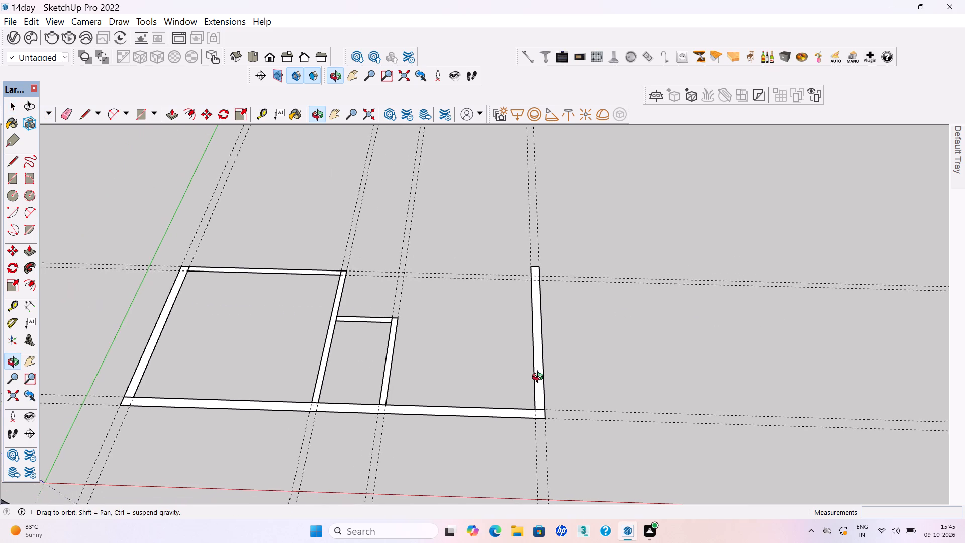
middle_drag(540, 378, 540, 376)
scroll(464, 250, up, 2)
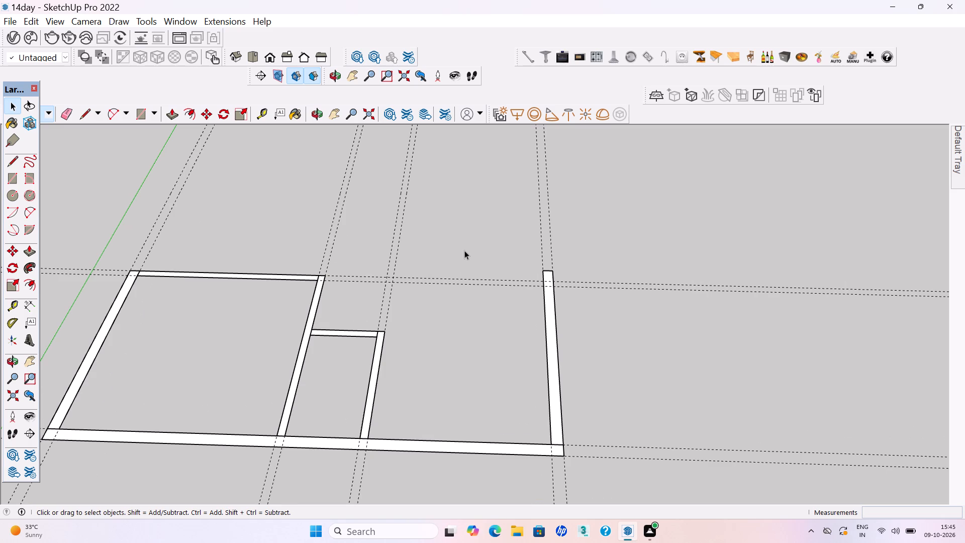
scroll(527, 386, down, 3)
middle_drag(513, 407, 528, 405)
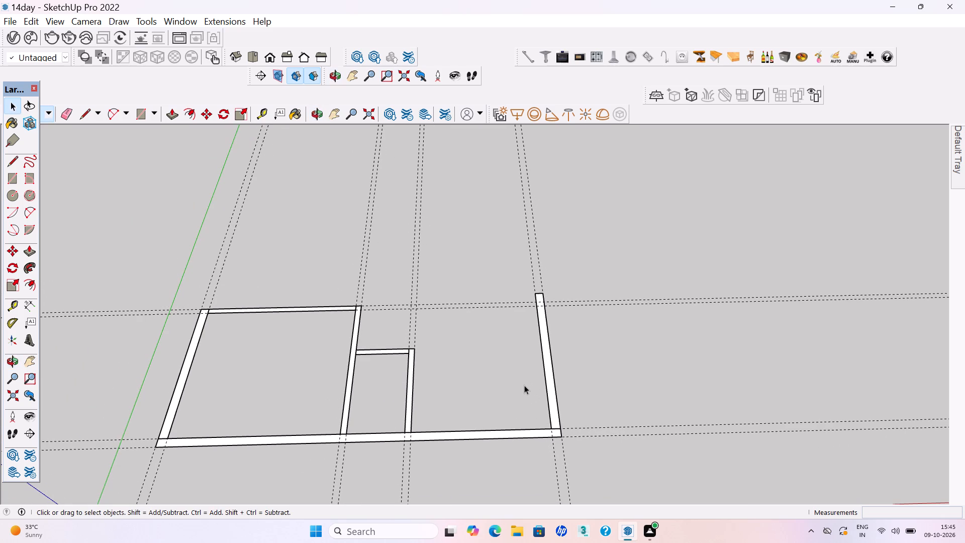
key(ctrl+s)
key(ctrl+s)
key(ctrl+s)
key(ctrl+s)
key(ctrl+s)
key(ctrl+s)
key(ctrl+s)
key(ctrl+s)
key(ctrl+s)
key(ctrl+s)
key(ctrl+s)
key(ctrl+s)
key(ctrl+s)
key(ctrl+s)
key(ctrl+s)
key(ctrl+s)
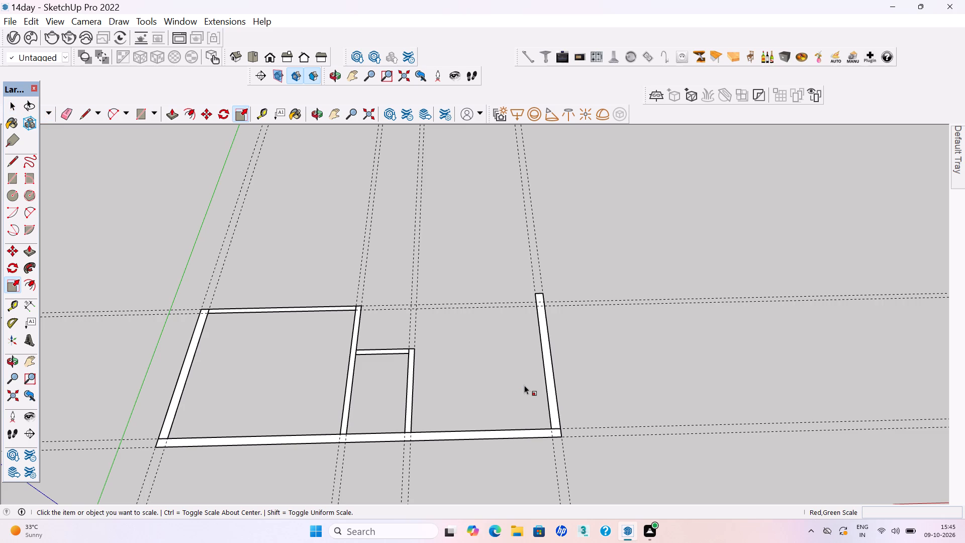
scroll(514, 386, up, 1)
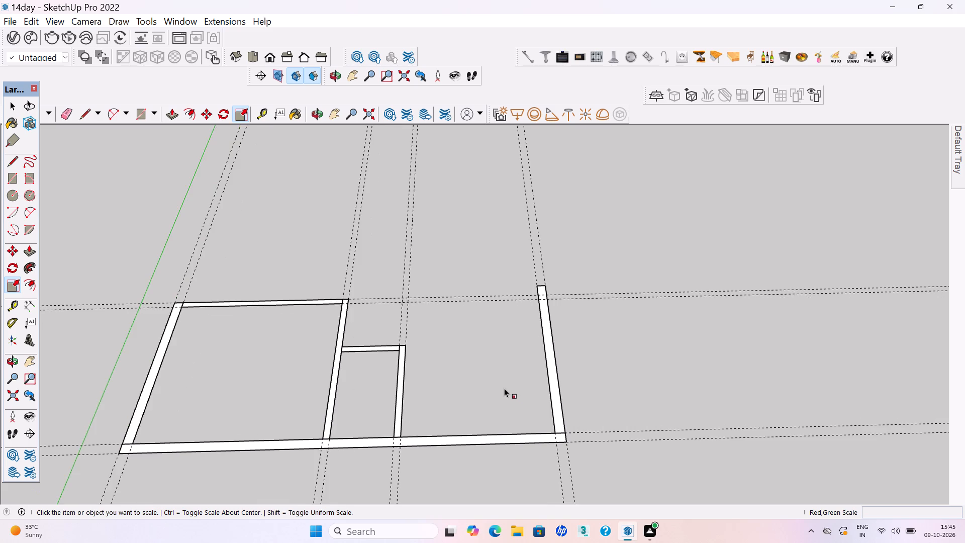
scroll(504, 388, down, 4)
middle_drag(502, 380, 503, 406)
key(space)
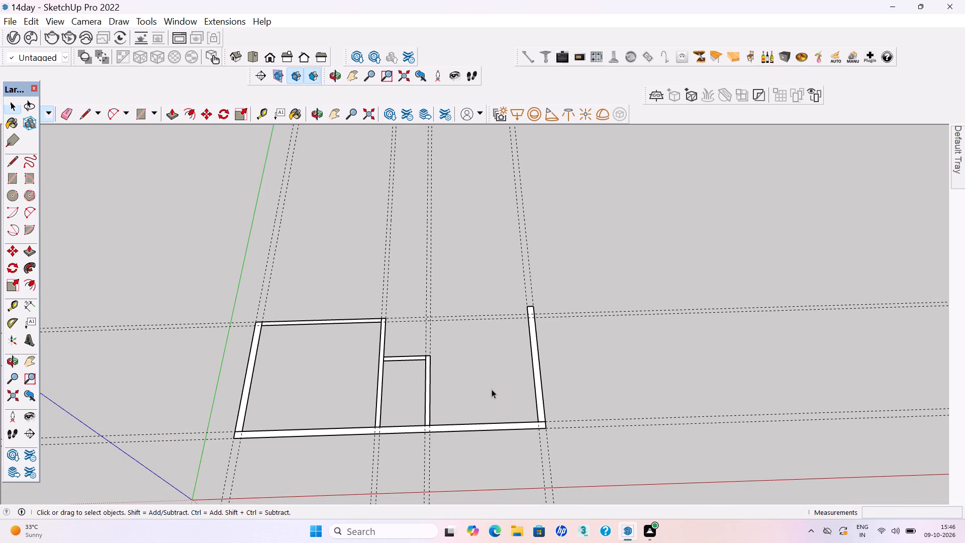
key(ctrl+s)
key(ctrl+s)
Place a guide about 16' 8" behind the large room's back wall and a second guide 9" farther out.
middle_drag(492, 389, 489, 371)
scroll(479, 292, up, 4)
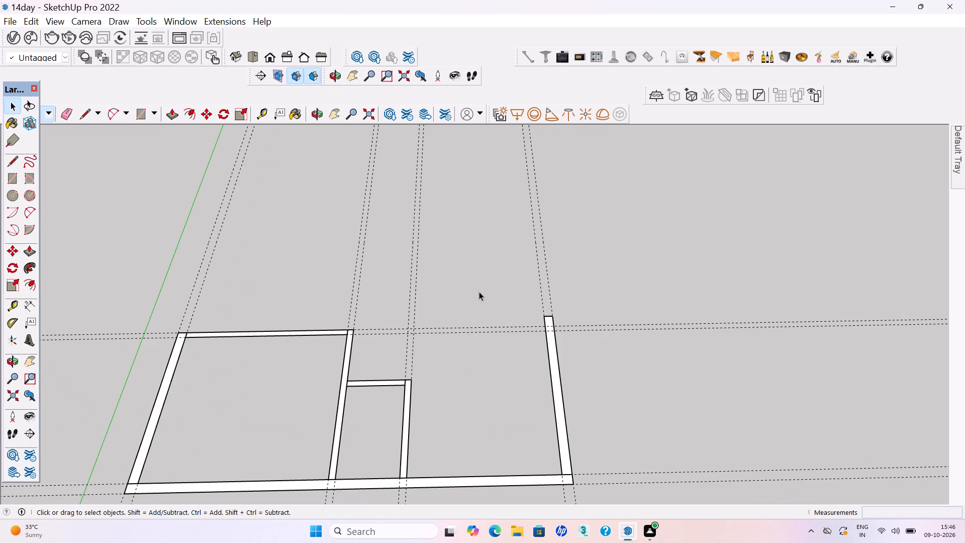
scroll(479, 292, up, 1)
middle_drag(460, 354, 463, 334)
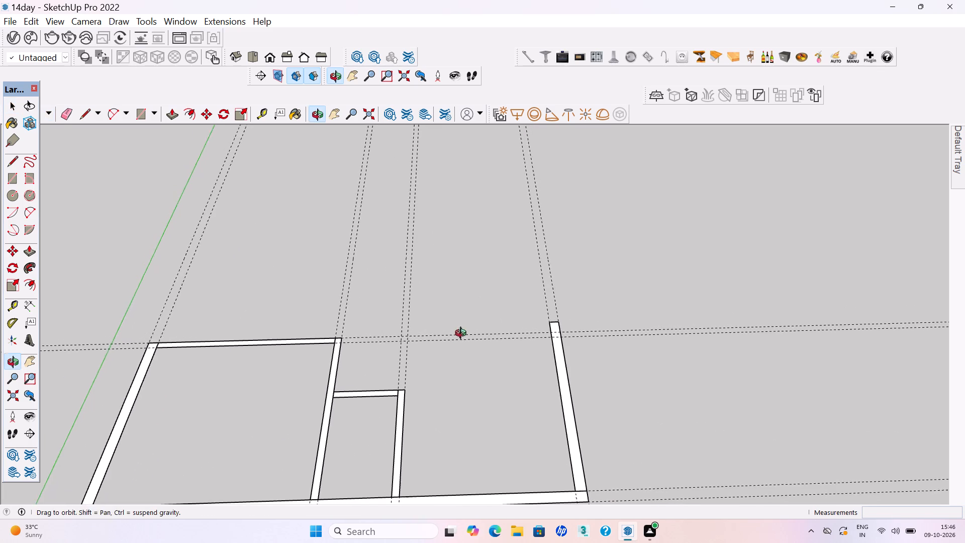
middle_drag(463, 334, 465, 325)
scroll(594, 365, down, 2)
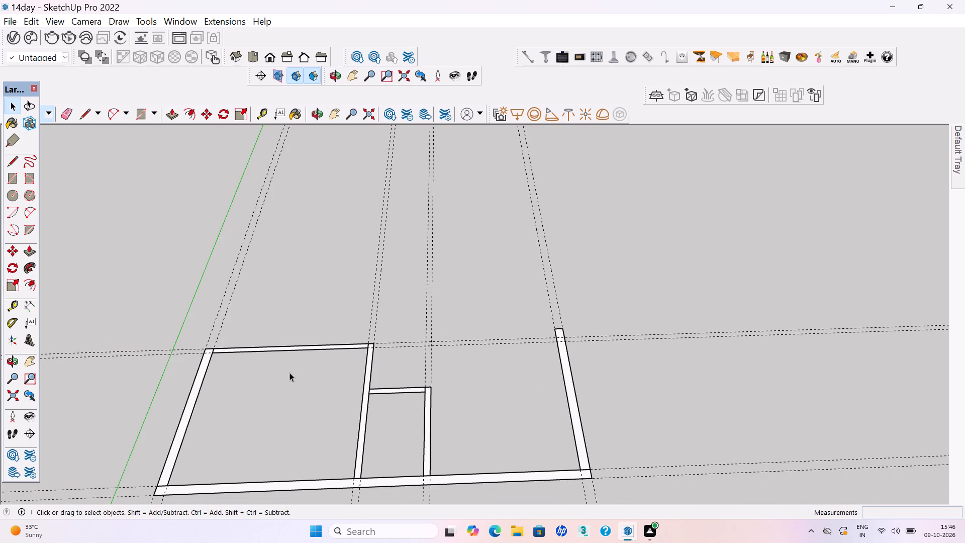
key(t)
click(303, 346)
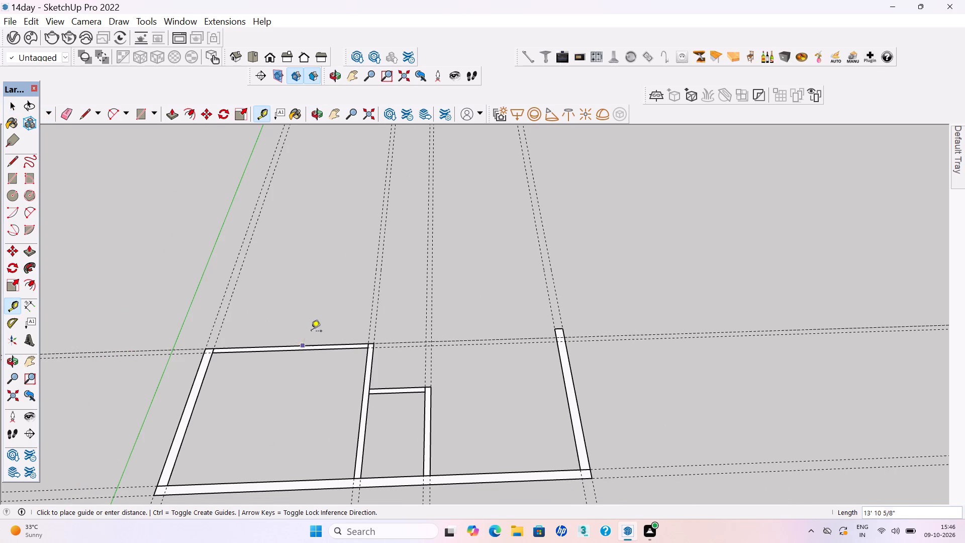
click(340, 231)
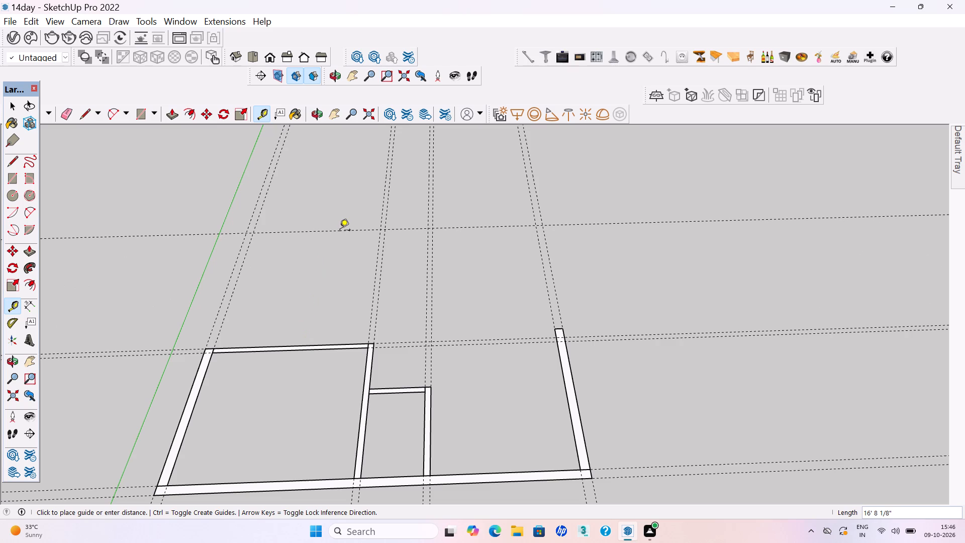
click(340, 233)
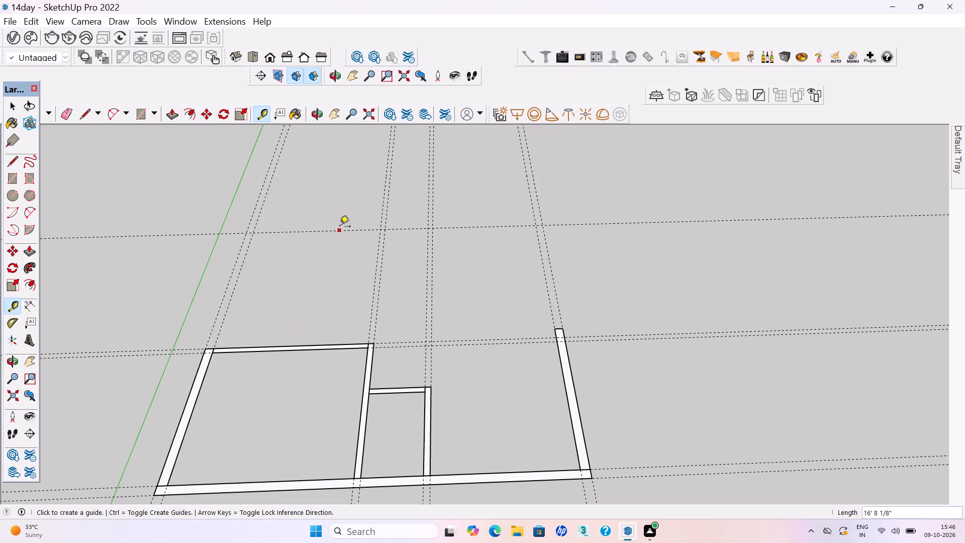
key(6)
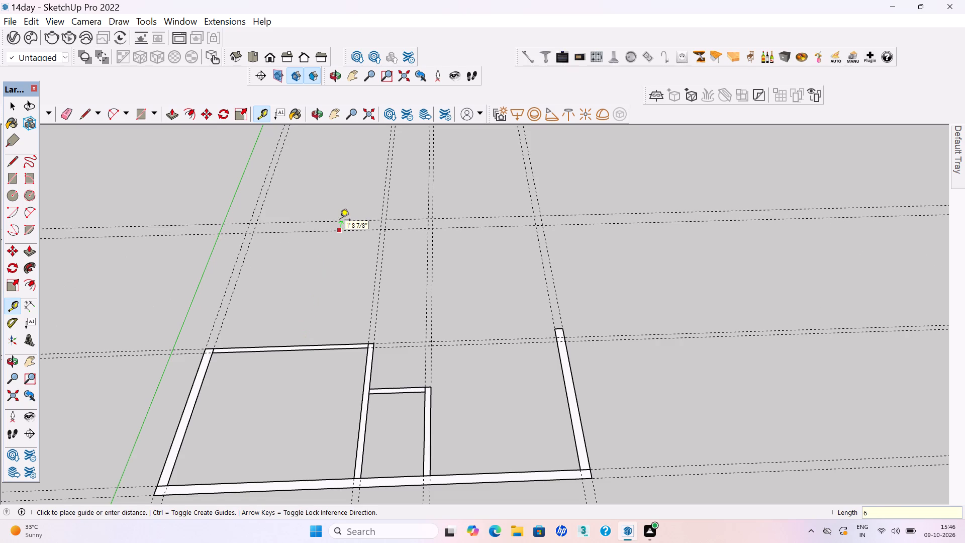
key(BackSpace)
key(9)
key(shift+quotedbl)
key(Return)
key(space)
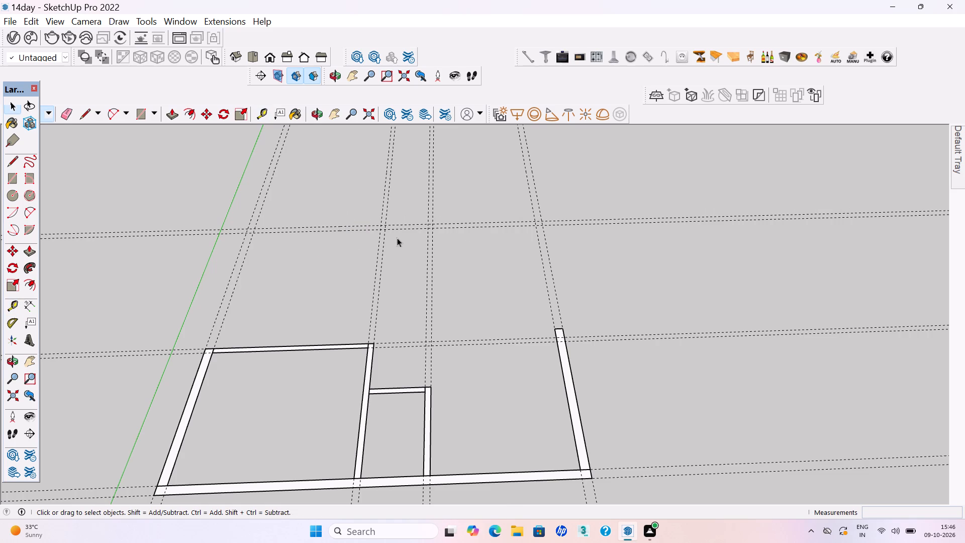
Stretch the 9" side wall nearest the green axis lengthwise to the outermost back guide, and save the model.
scroll(471, 231, down, 2)
middle_drag(271, 273, 297, 309)
scroll(270, 309, up, 2)
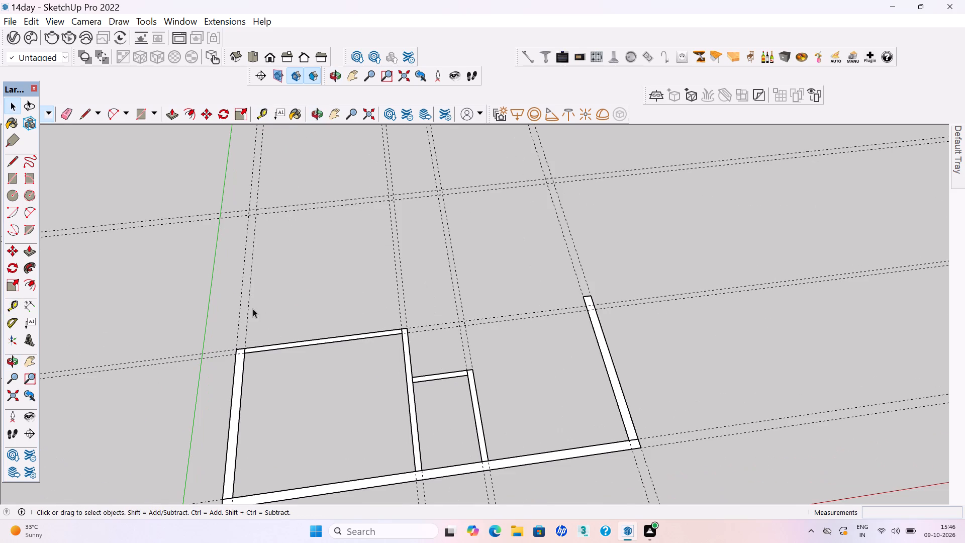
click(236, 395)
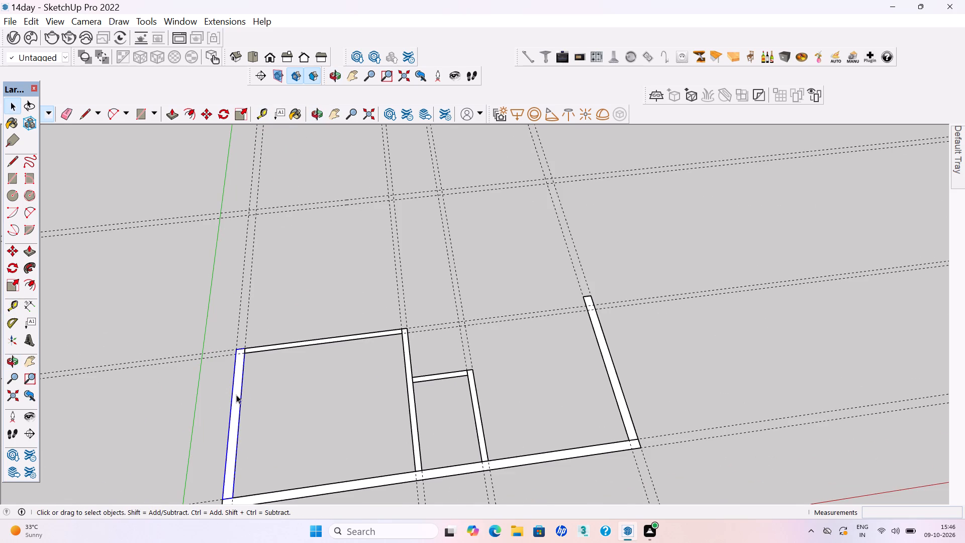
key(s)
click(240, 344)
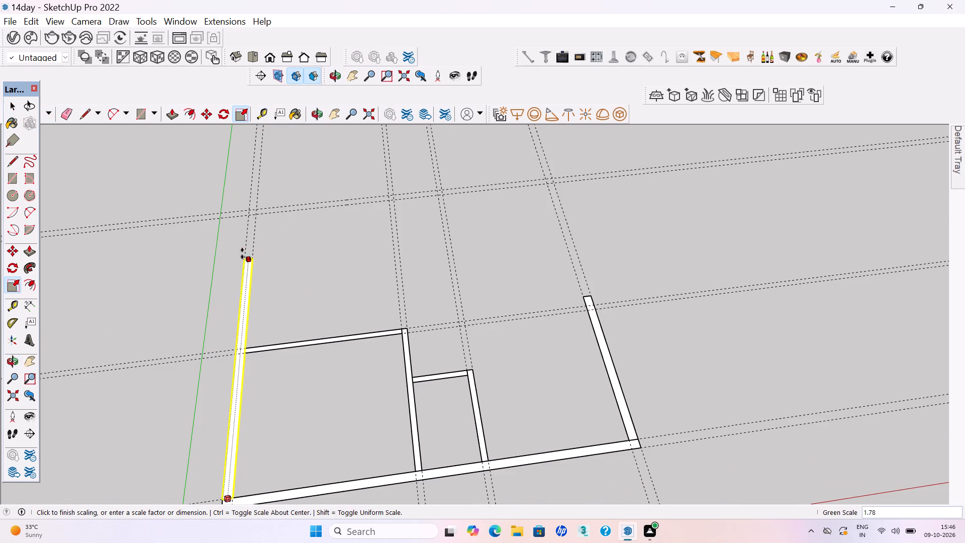
click(255, 208)
key(space)
click(295, 283)
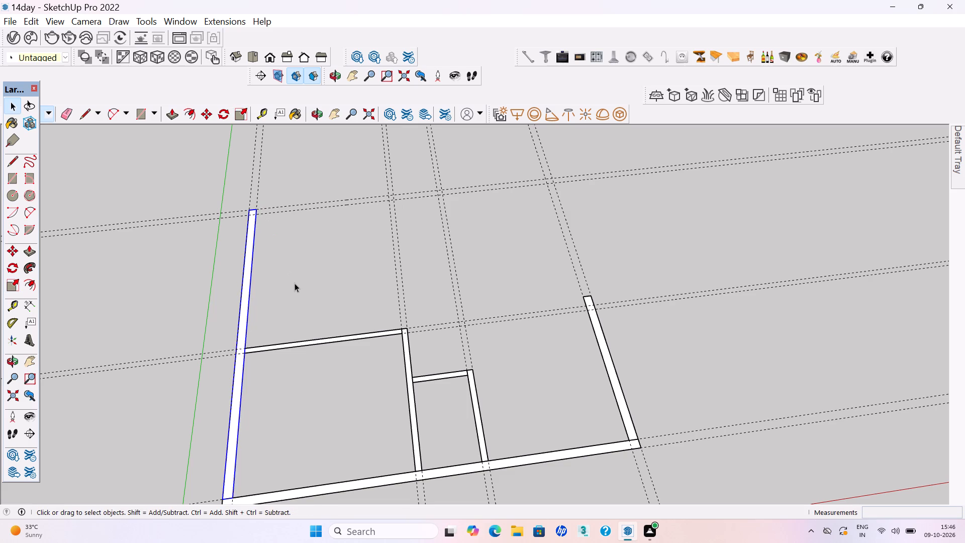
key(ctrl+s)
key(ctrl+s)
Draw a 9" by about 31' 10" rectangle between the two far back guides, spanning from the extended side wall to the opposite wall's outer guide.
key(r)
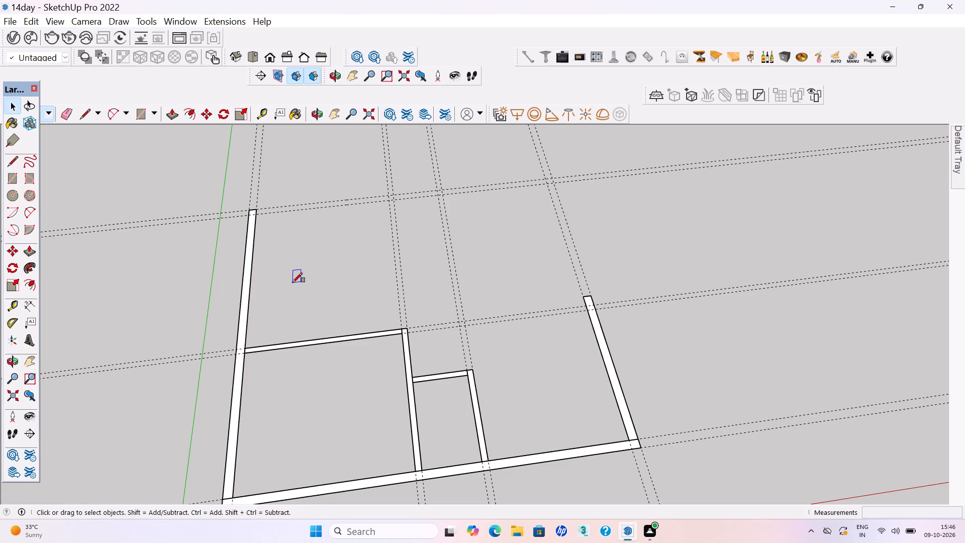
scroll(385, 289, down, 3)
middle_drag(424, 321, 372, 322)
scroll(316, 176, up, 3)
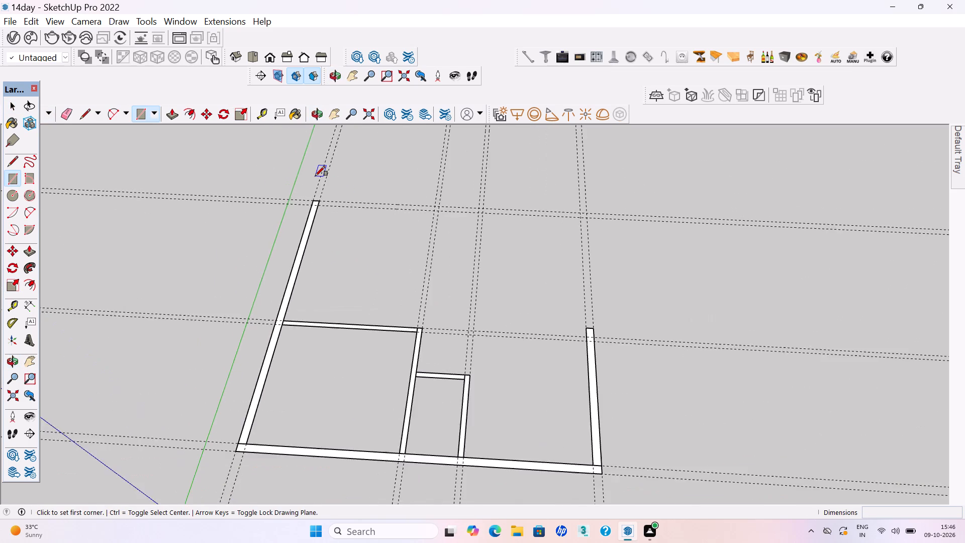
scroll(315, 176, up, 18)
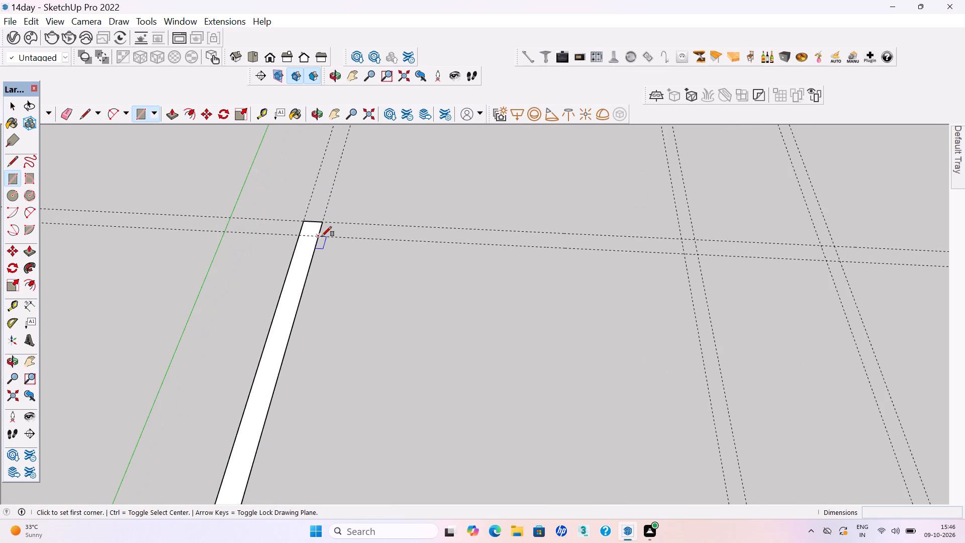
click(321, 237)
scroll(316, 243, down, 13)
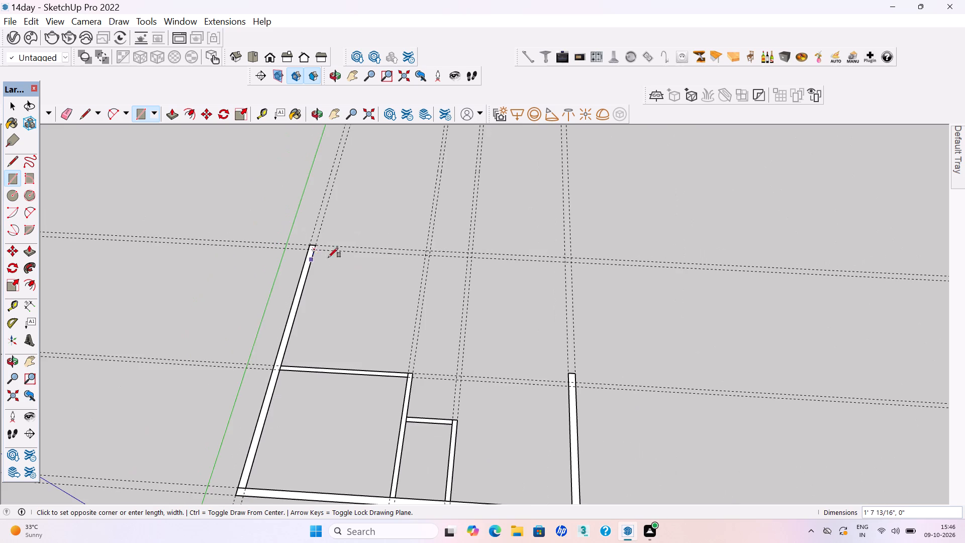
scroll(580, 264, up, 11)
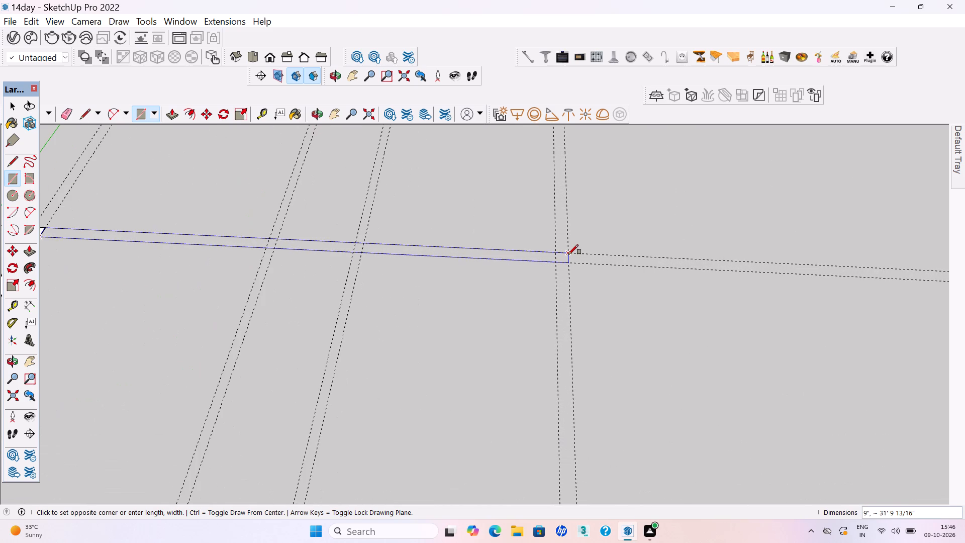
click(568, 254)
key(space)
Group the new 9" back wall footprint.
double_click(525, 255)
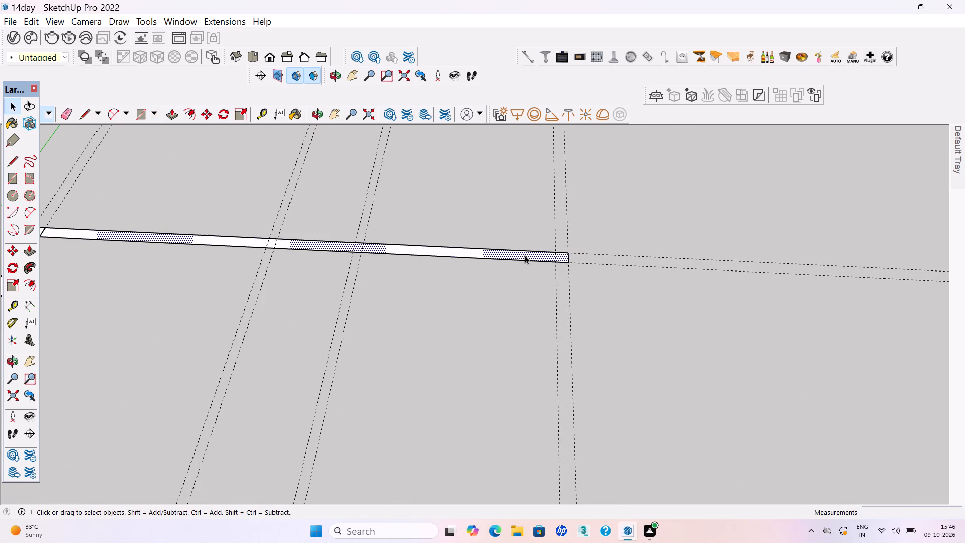
right_click(525, 255)
click(581, 374)
click(500, 343)
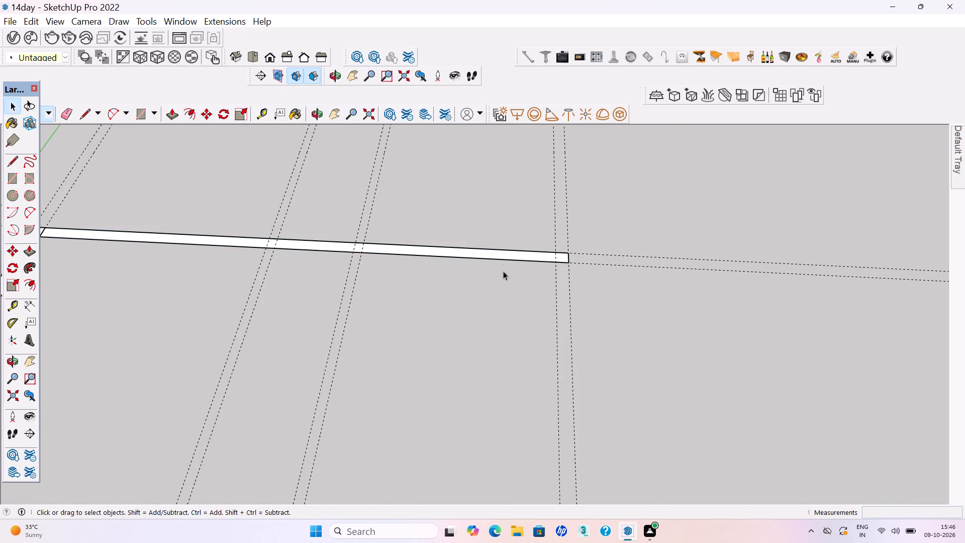
Stretch the opposite 9" side wall lengthwise to meet the new back wall's inner face, and save the model.
scroll(503, 263, down, 8)
scroll(544, 423, up, 4)
click(529, 407)
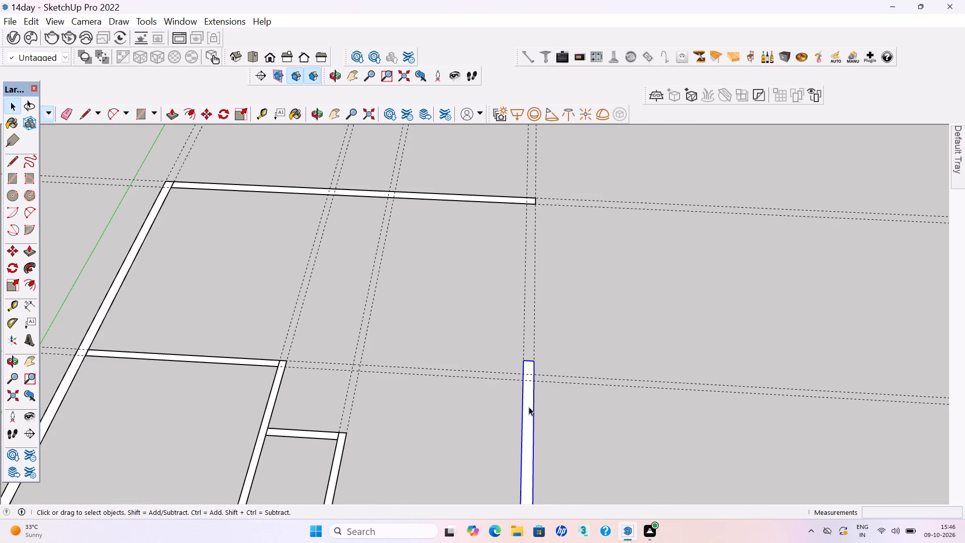
key(s)
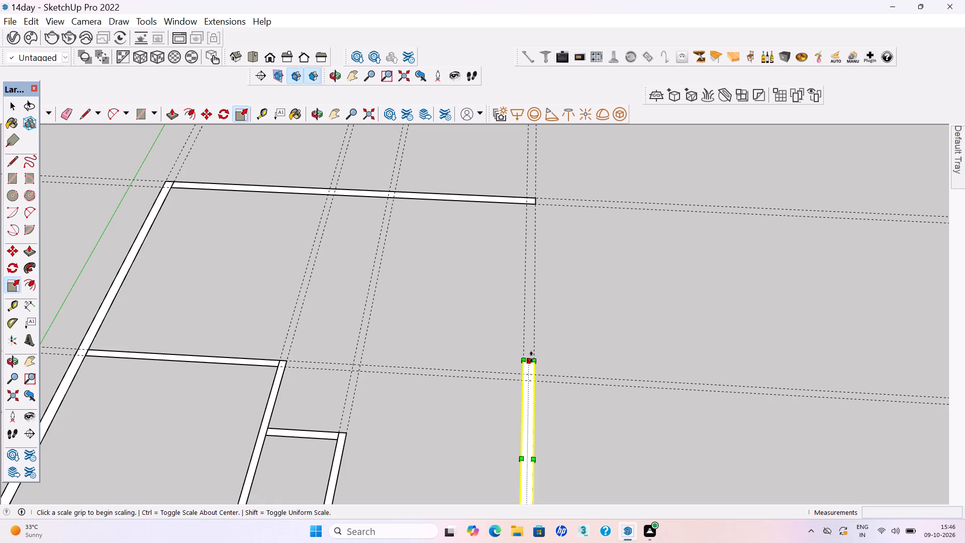
click(531, 357)
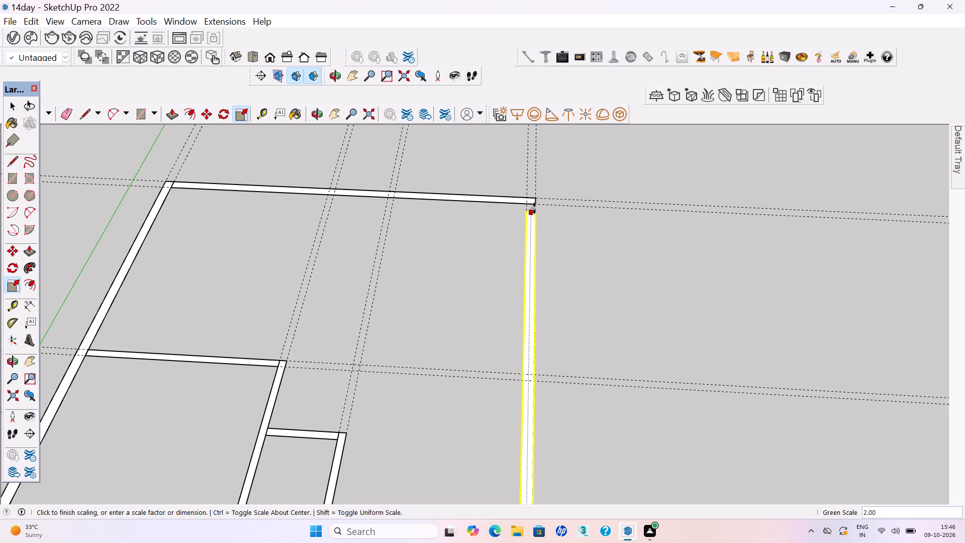
click(533, 206)
key(space)
click(600, 269)
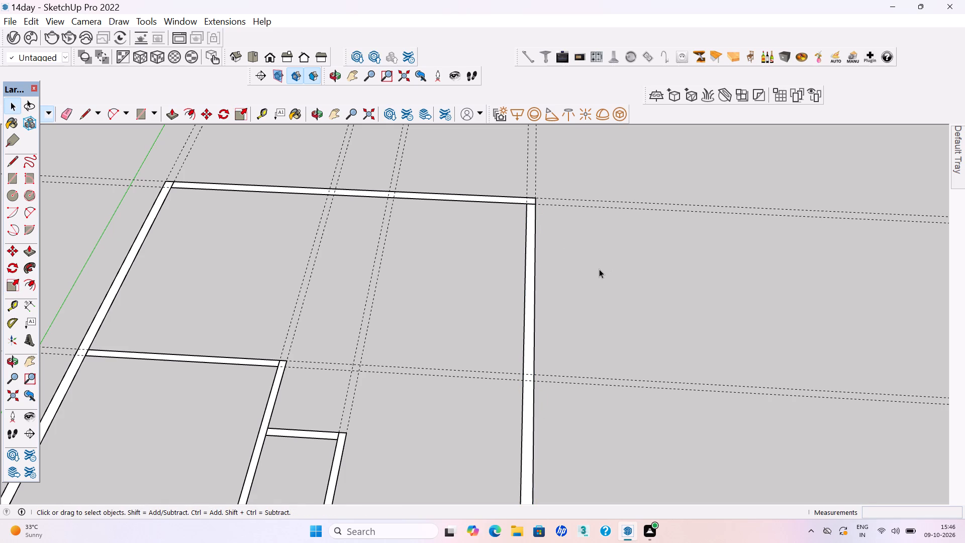
key(ctrl+s)
key(ctrl+s)
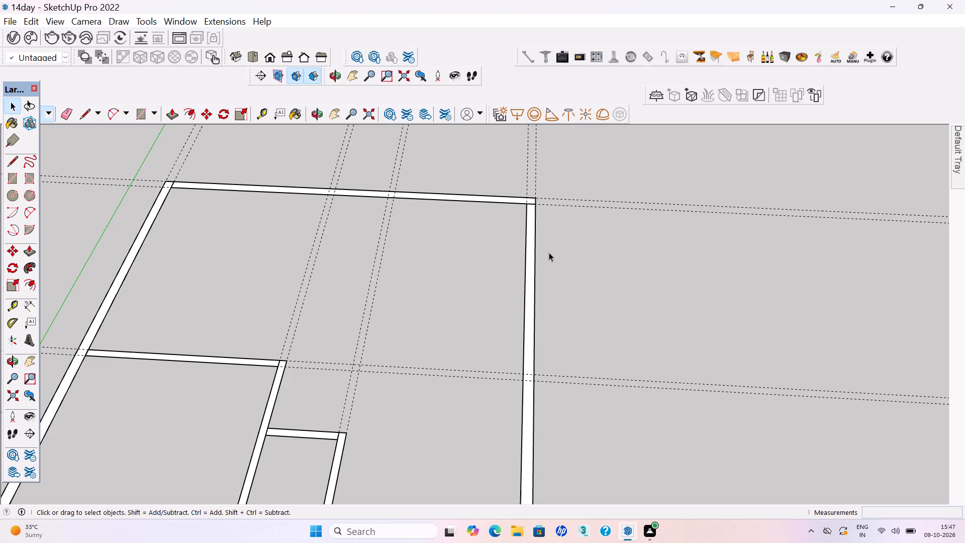
Examine the enclosed wall layout from several angles to plan the remaining partitions.
scroll(549, 252, down, 2)
middle_drag(480, 287, 507, 304)
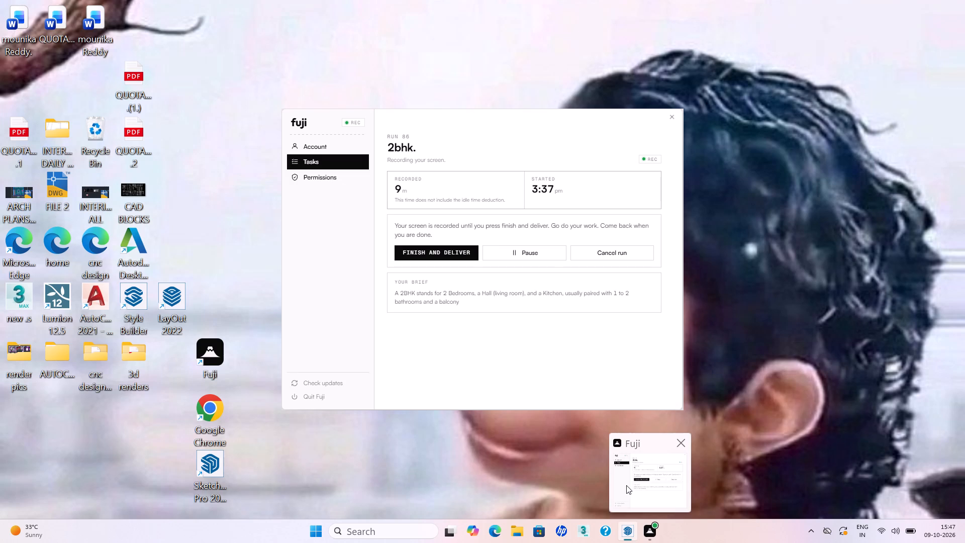
scroll(531, 335, down, 4)
scroll(491, 334, down, 3)
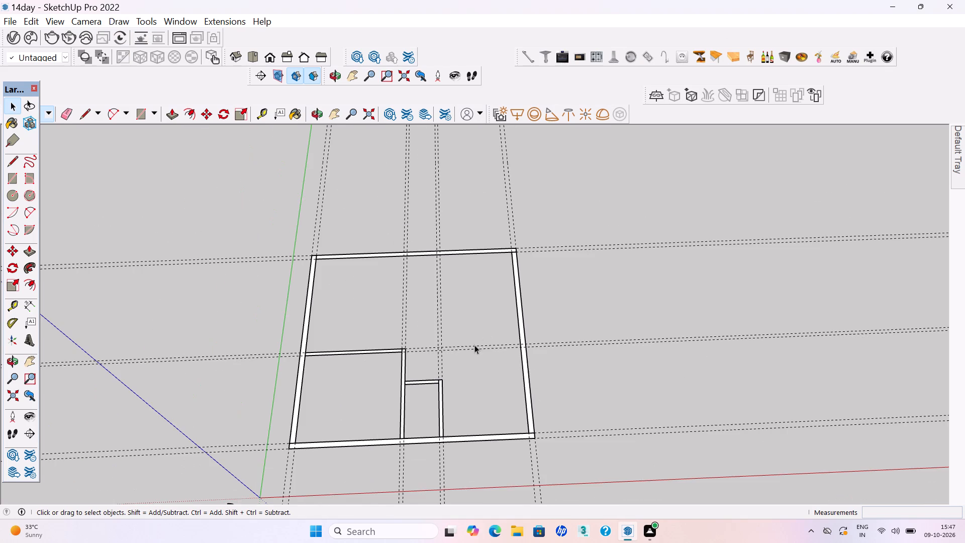
middle_drag(482, 382, 478, 357)
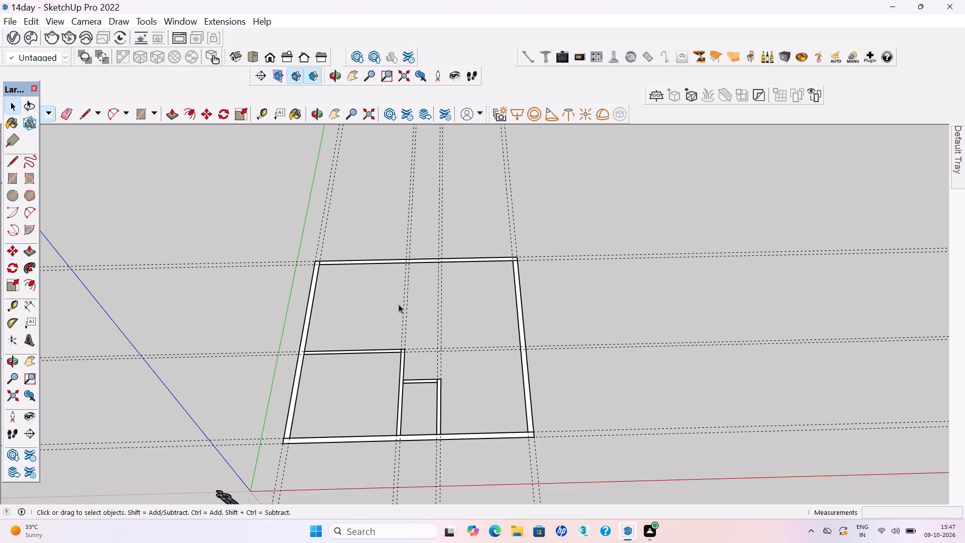
middle_drag(399, 304, 399, 283)
scroll(385, 320, up, 3)
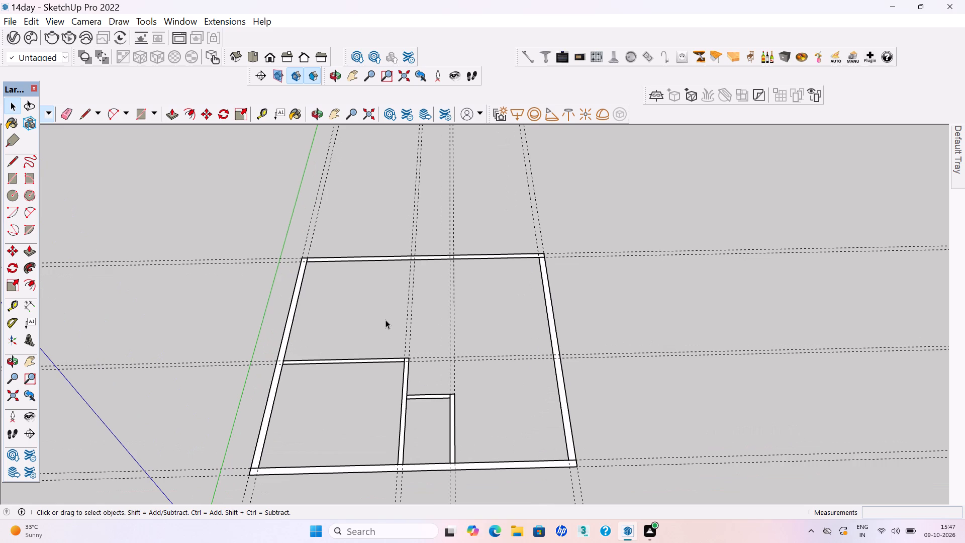
middle_drag(411, 306, 410, 312)
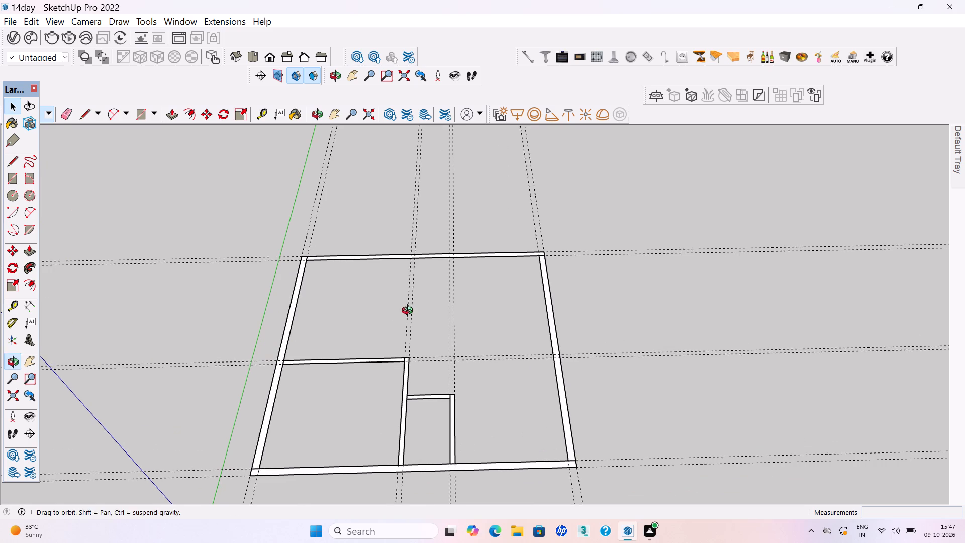
middle_drag(410, 312, 403, 332)
scroll(404, 330, down, 1)
scroll(401, 332, up, 2)
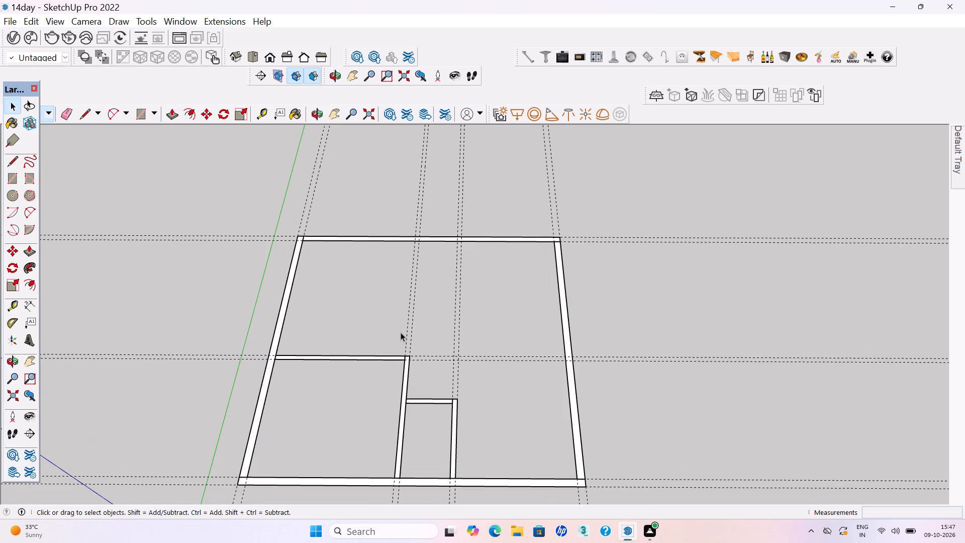
Delete the two guide pairs that run along the interior partitions parallel to the side walls.
key(r)
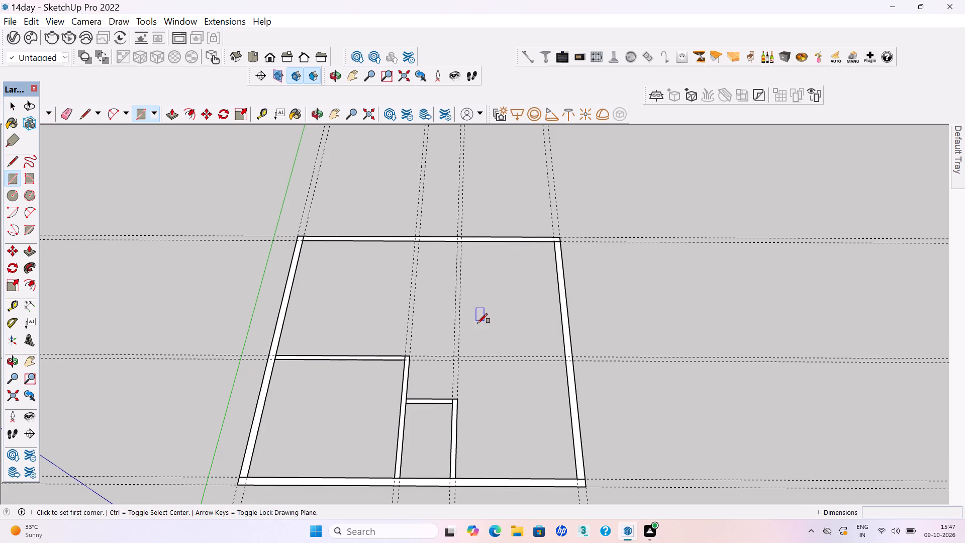
key(space)
drag(477, 325, 407, 290)
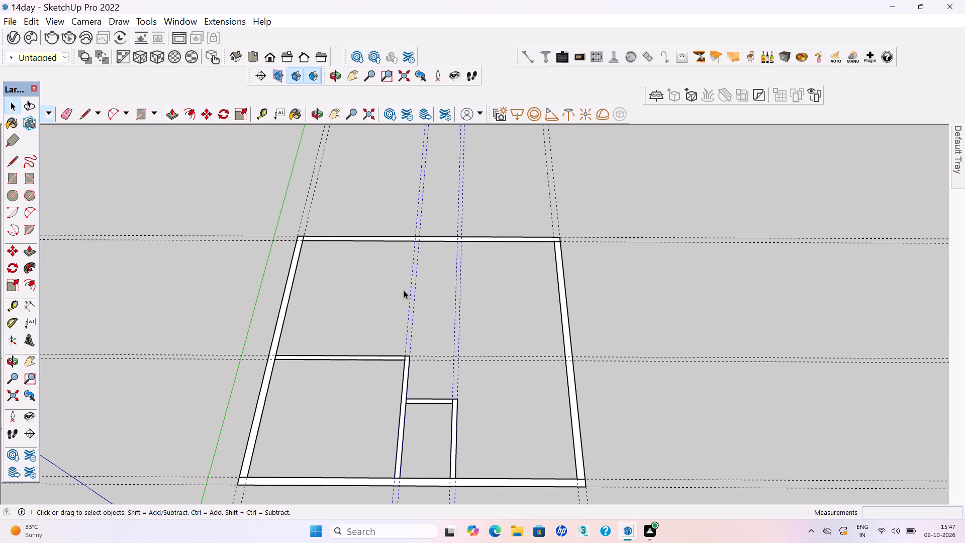
key(Delete)
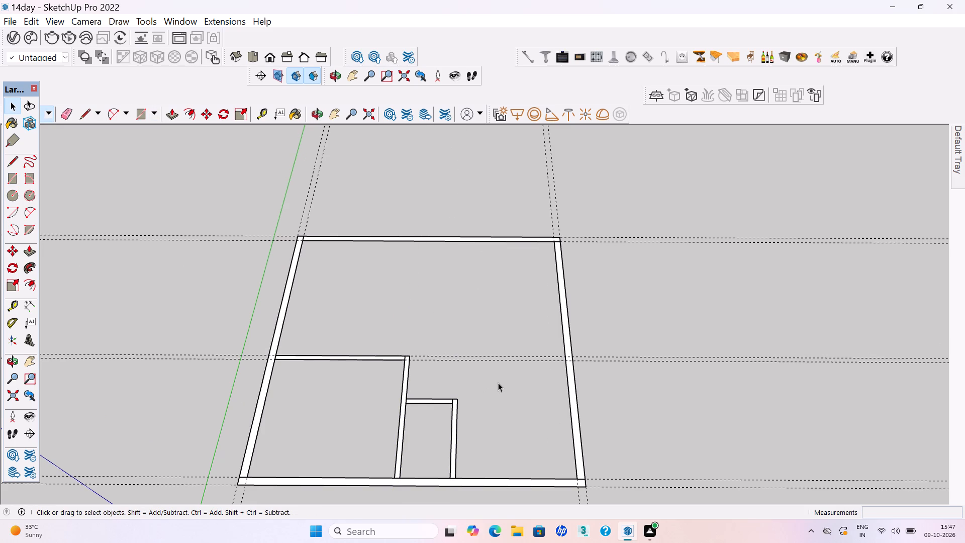
Draw a 6" by about 9' 6" wall footprint inward from the far side wall, along the large room's back-wall guides, and group it.
key(r)
scroll(523, 363, up, 4)
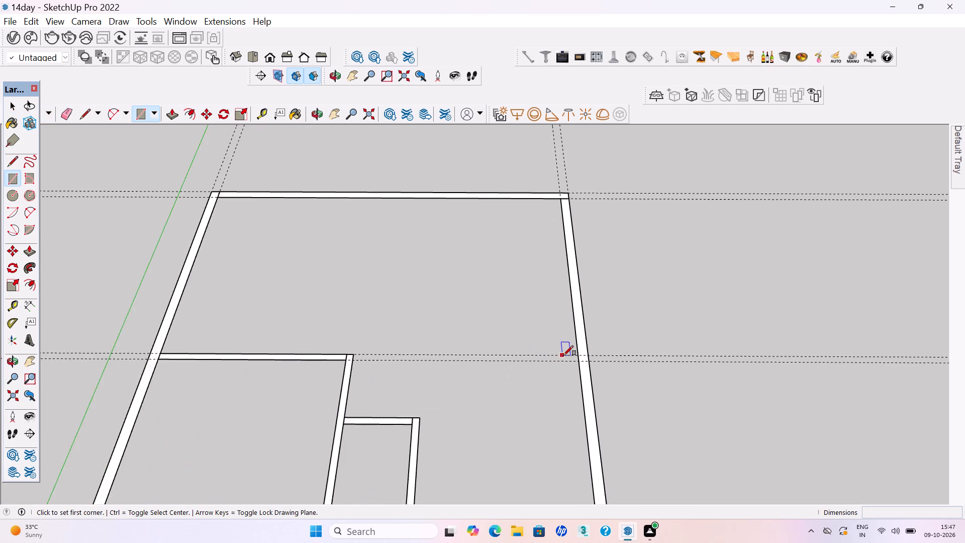
scroll(569, 352, up, 4)
click(579, 357)
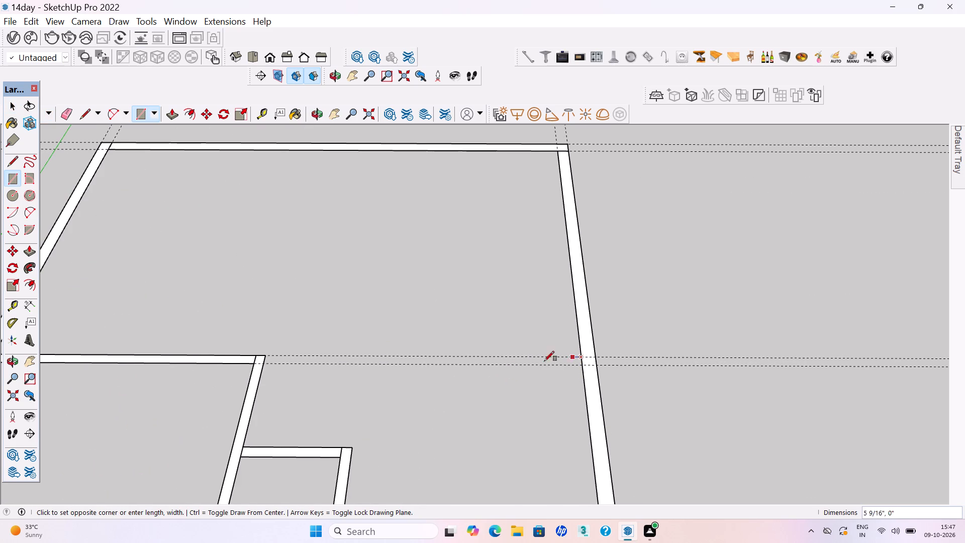
click(400, 367)
key(space)
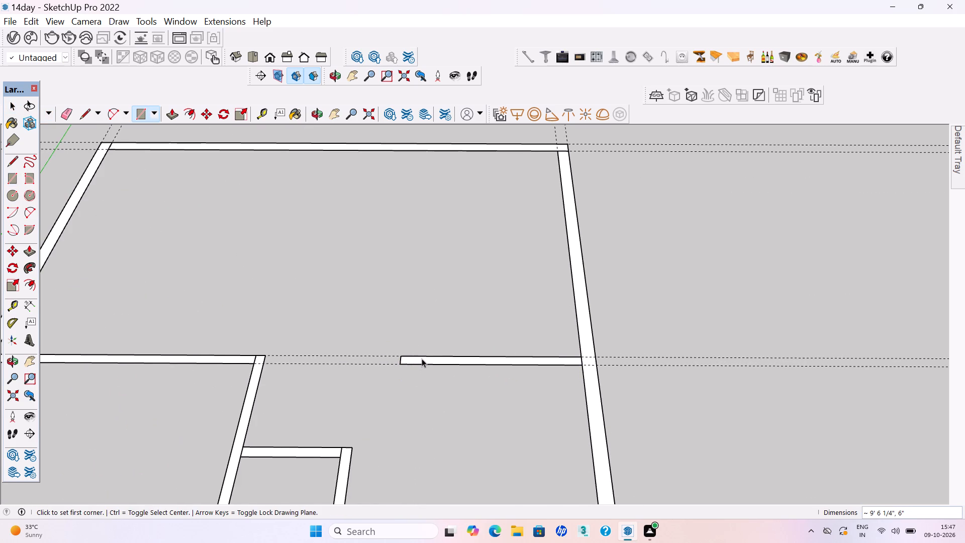
double_click(422, 358)
right_click(422, 358)
click(463, 223)
click(425, 288)
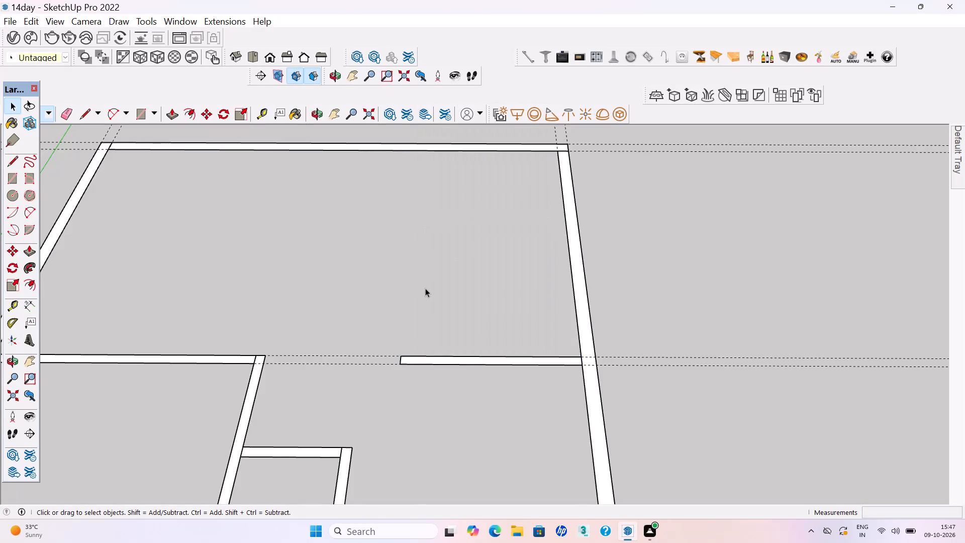
Delete the guide pair running along the new 6" partition and the large room's back wall.
scroll(478, 344, down, 7)
middle_drag(476, 381, 491, 399)
drag(648, 375, 607, 316)
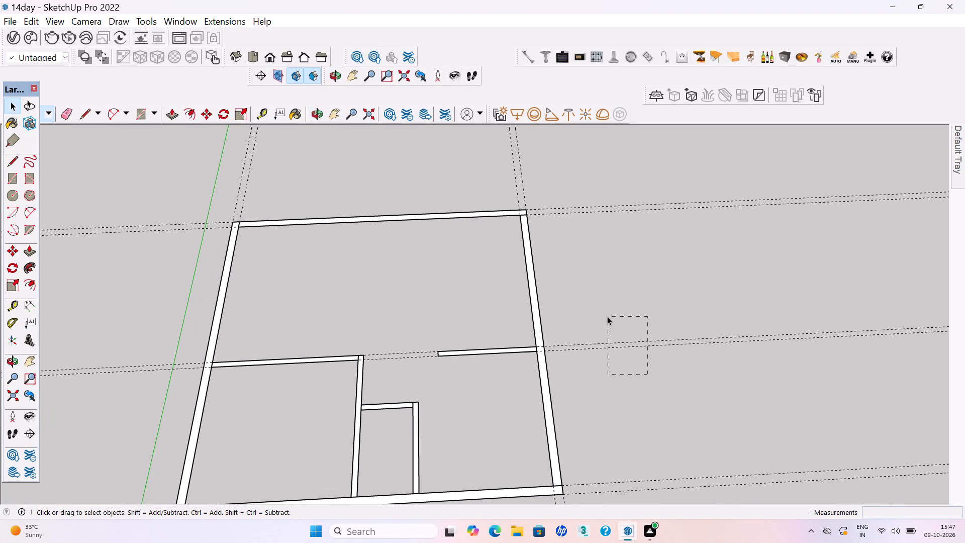
drag(607, 316, 605, 315)
key(Delete)
scroll(490, 326, down, 3)
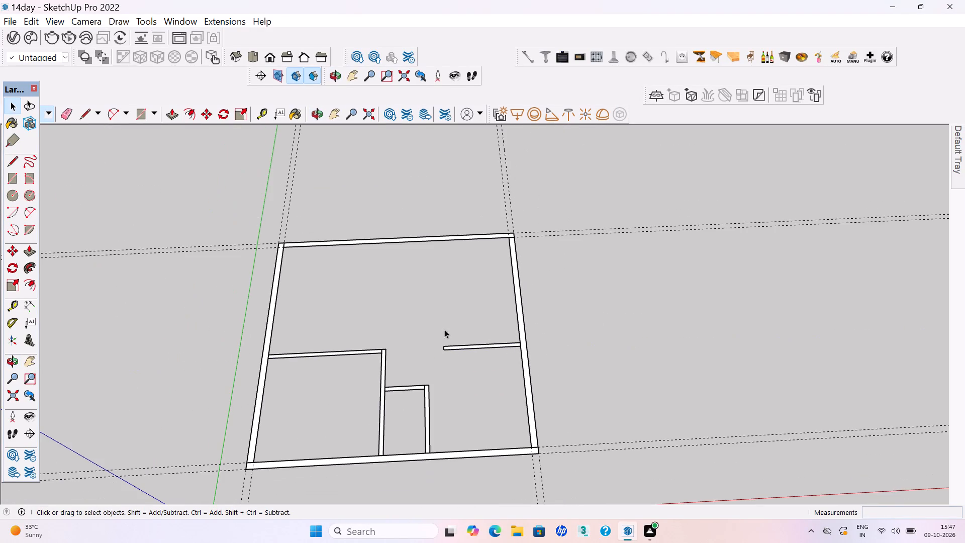
Place a guide about 15' 10 7/8" inward from the side wall nearest the green axis, plus a parallel guide 6" beyond it.
middle_drag(442, 345, 440, 356)
scroll(348, 251, up, 2)
key(t)
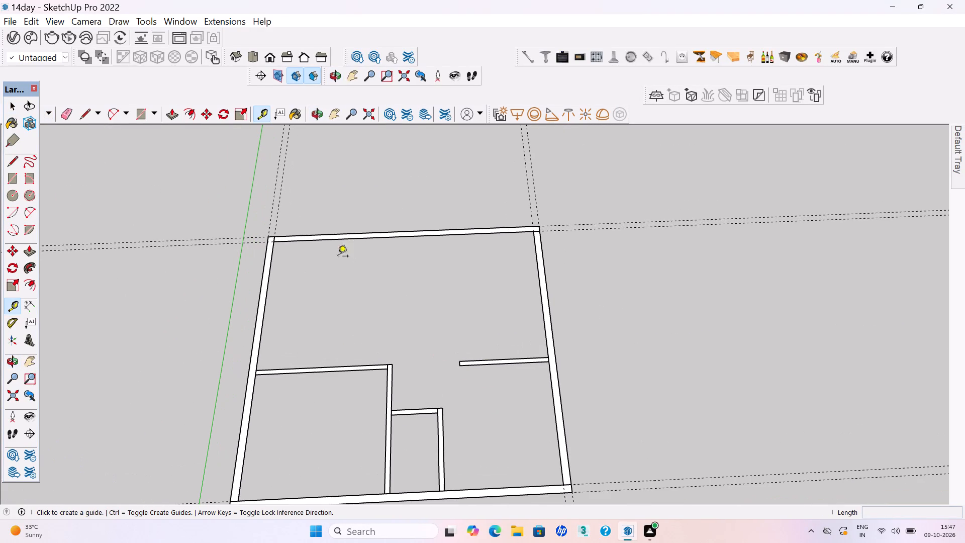
click(268, 298)
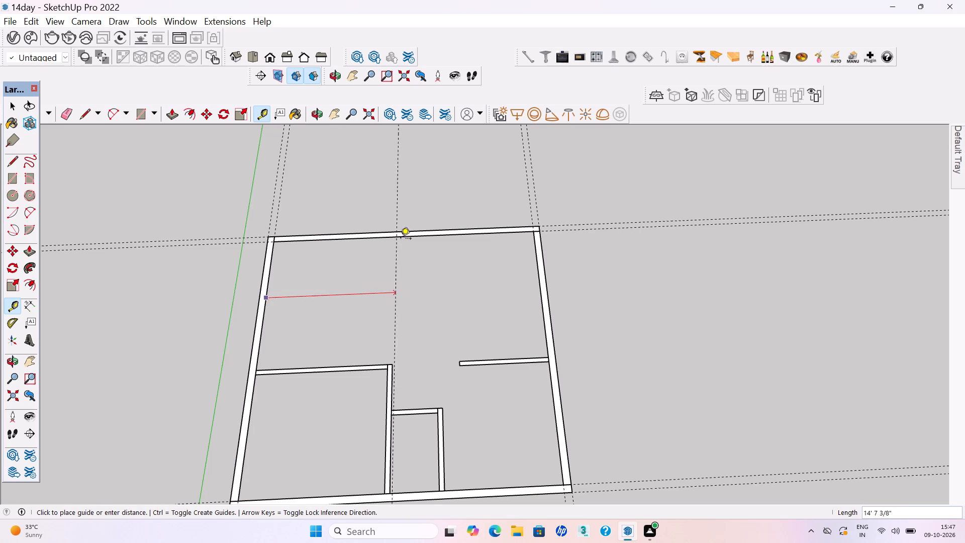
click(405, 239)
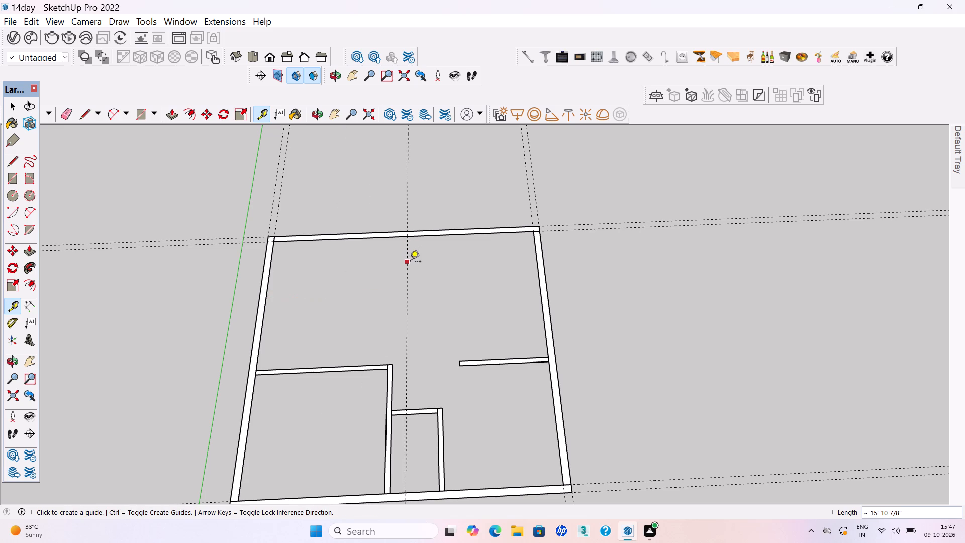
click(410, 262)
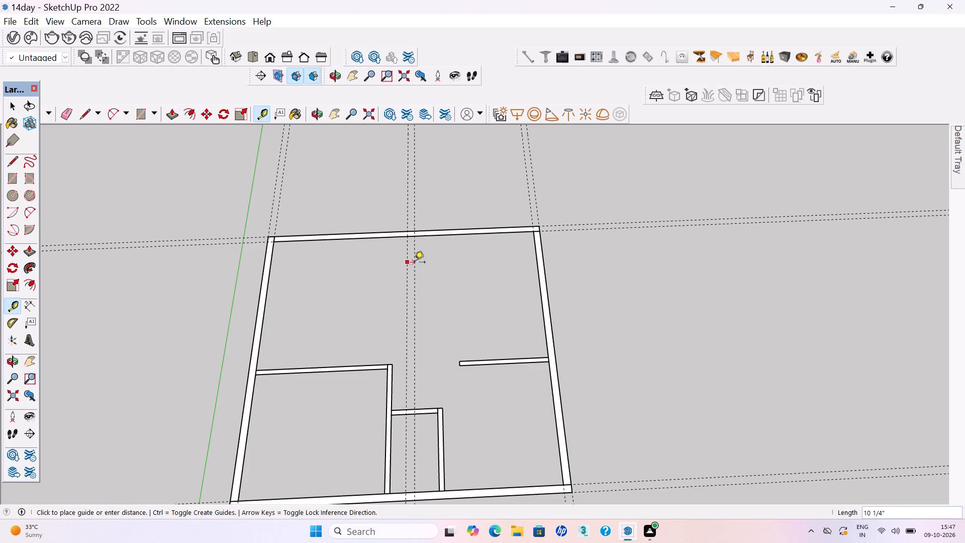
key(6)
key(shift+quotedbl)
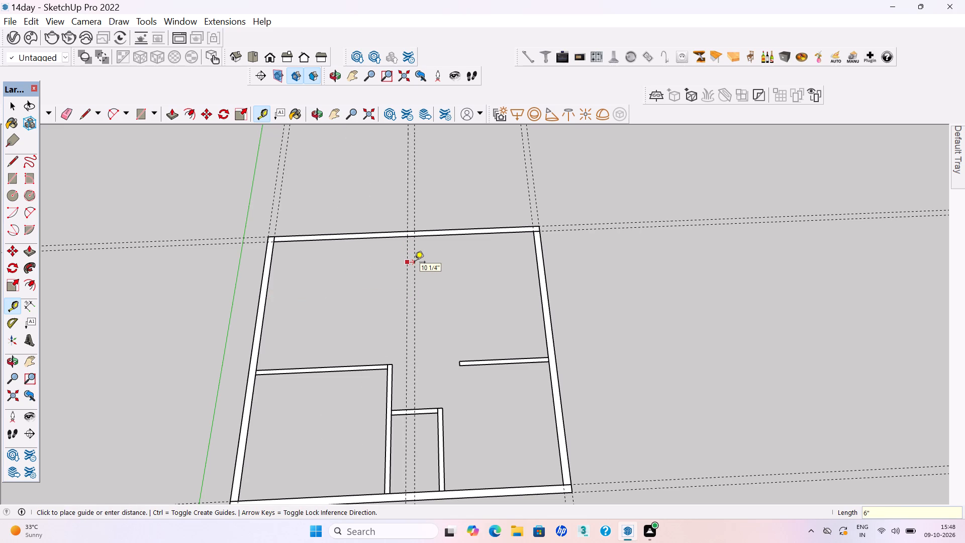
key(Return)
key(space)
Draw a 6" by about 13' 7 1/2" wall footprint between the new guides, starting at the rear outer wall's inner face, and group it.
scroll(412, 284, up, 1)
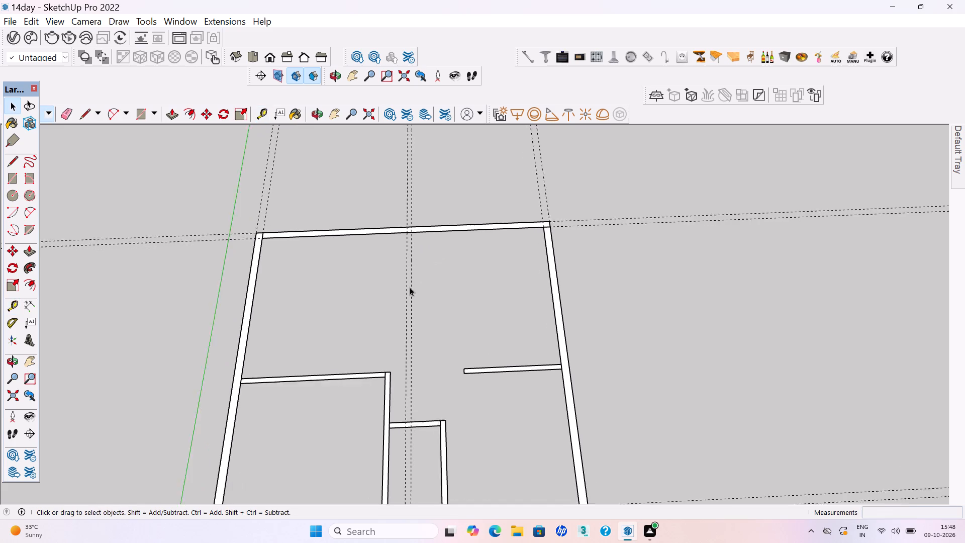
scroll(410, 287, up, 2)
key(r)
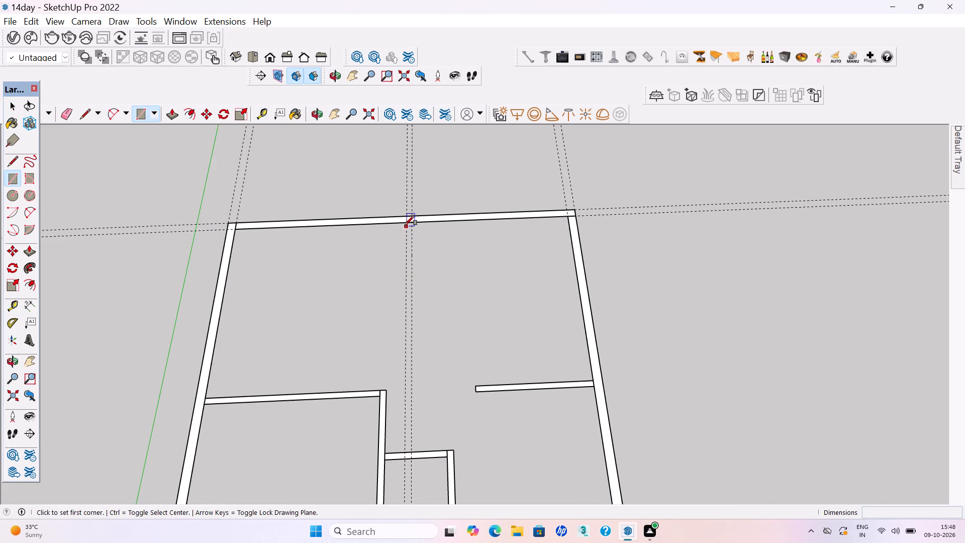
click(406, 222)
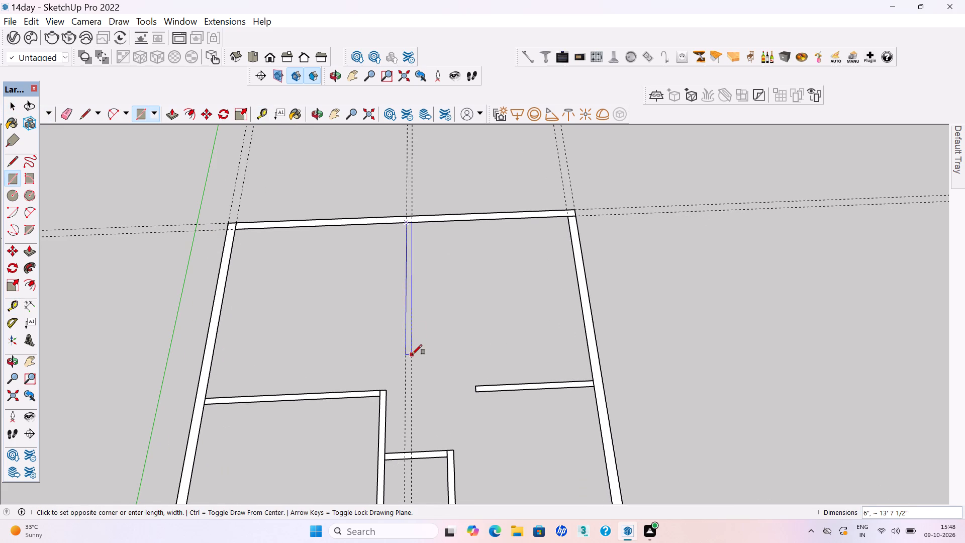
click(412, 354)
key(space)
scroll(411, 351, up, 3)
double_click(409, 347)
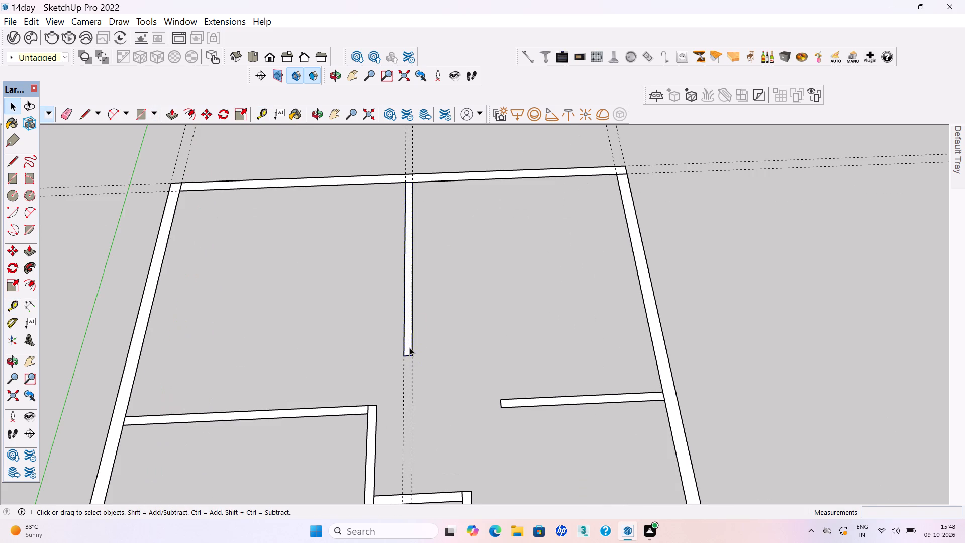
right_click(409, 347)
click(488, 209)
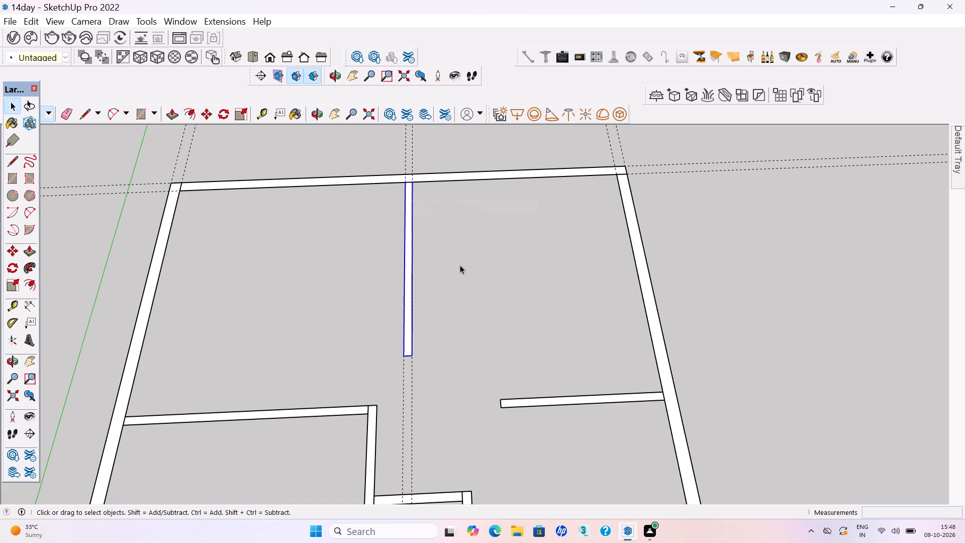
click(460, 265)
scroll(401, 261, down, 2)
Save the model.
key(ctrl+s)
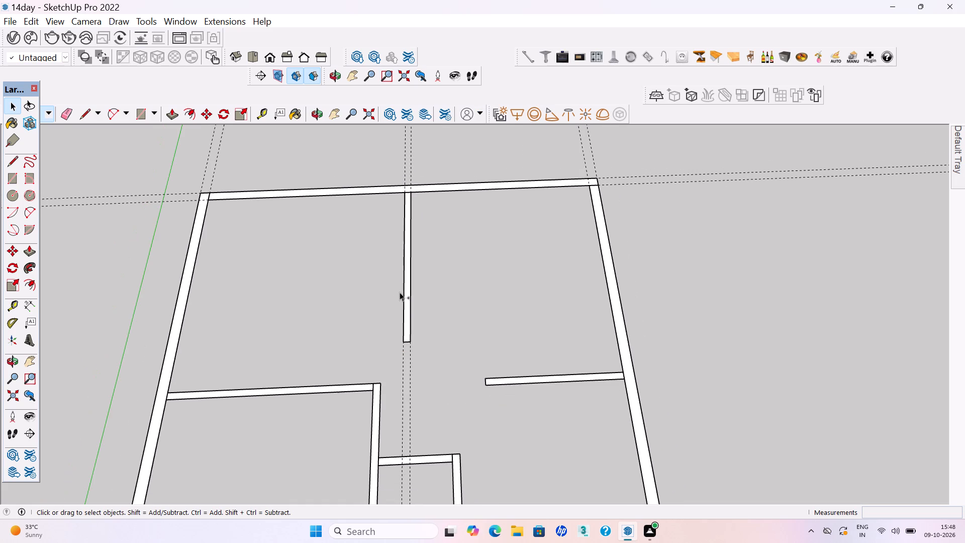
key(ctrl+s)
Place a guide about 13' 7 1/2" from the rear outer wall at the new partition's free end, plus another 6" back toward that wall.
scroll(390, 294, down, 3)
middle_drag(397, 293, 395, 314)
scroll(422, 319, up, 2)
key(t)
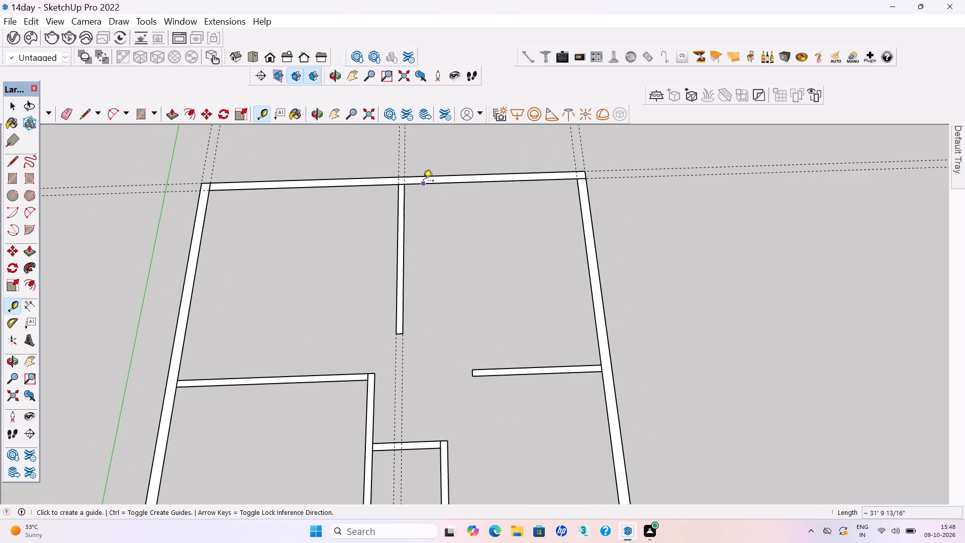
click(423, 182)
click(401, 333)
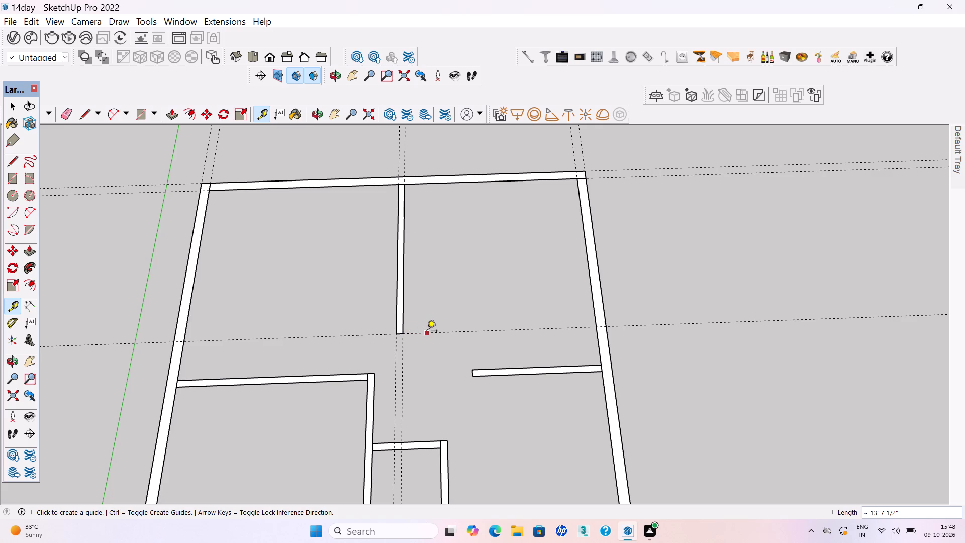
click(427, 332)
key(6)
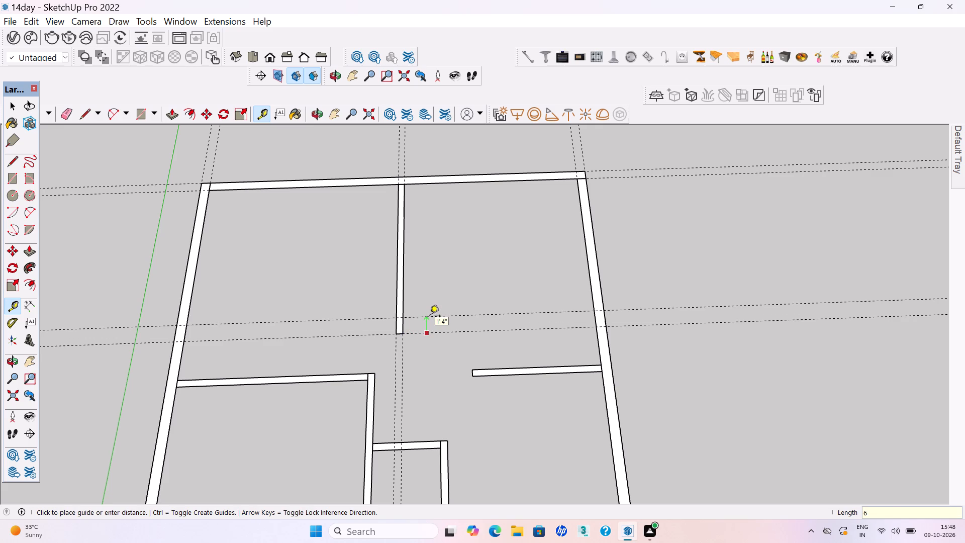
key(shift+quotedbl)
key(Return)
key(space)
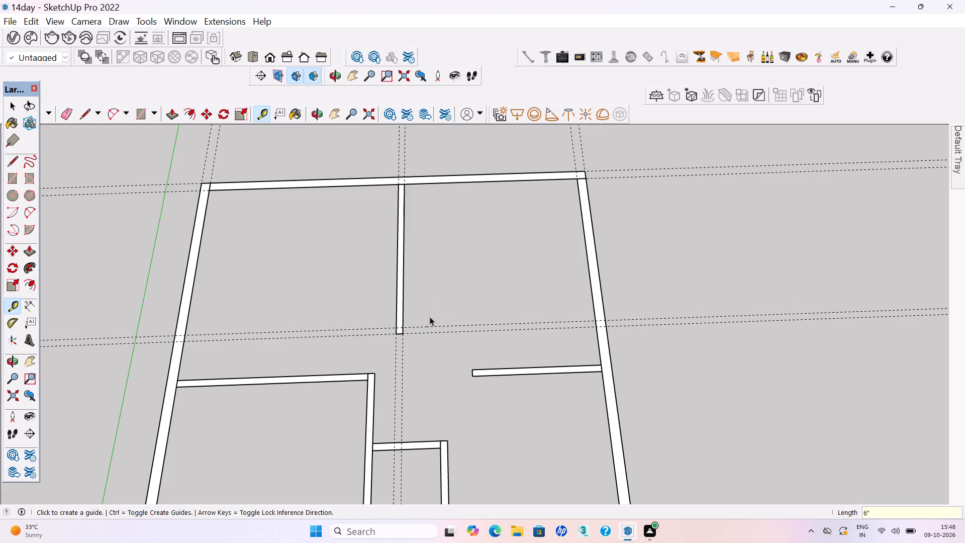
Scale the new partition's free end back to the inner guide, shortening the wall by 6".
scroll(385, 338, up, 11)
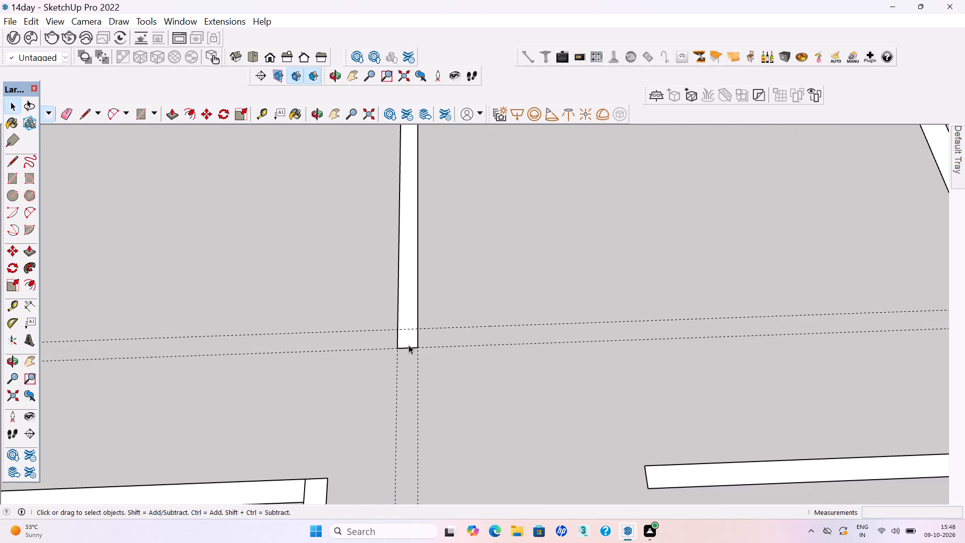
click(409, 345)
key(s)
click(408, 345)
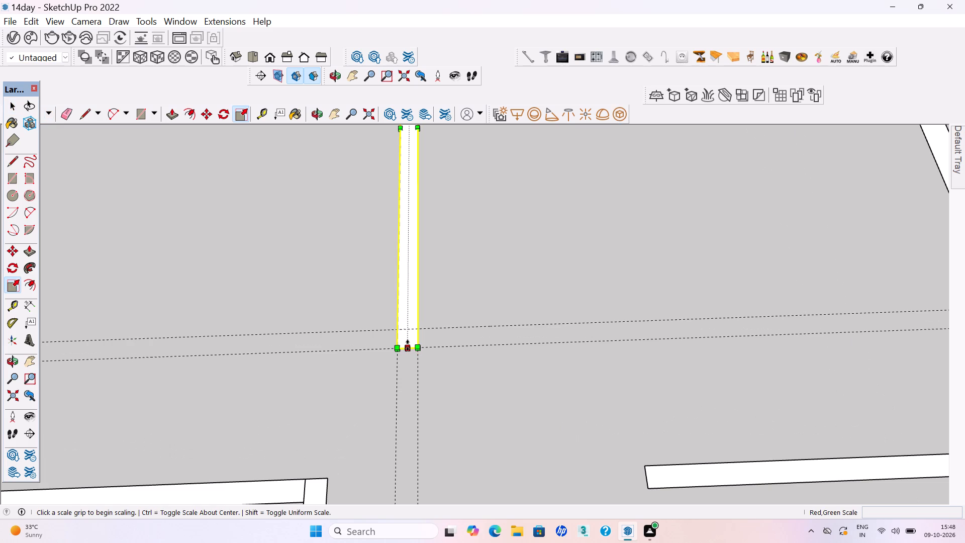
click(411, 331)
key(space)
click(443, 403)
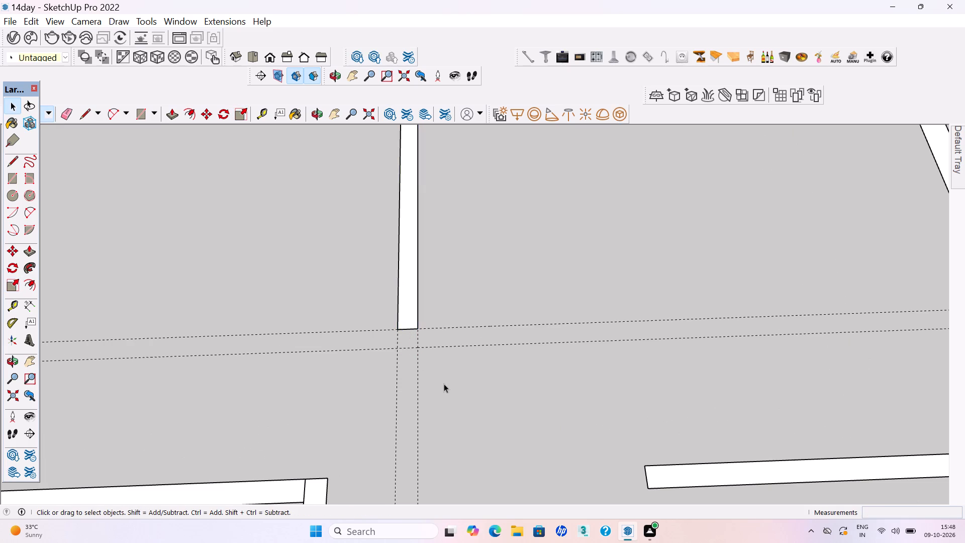
Scale the new partition along its length so it extends about 11' 3" from the rear outer wall.
scroll(401, 327, down, 12)
middle_drag(465, 356, 447, 303)
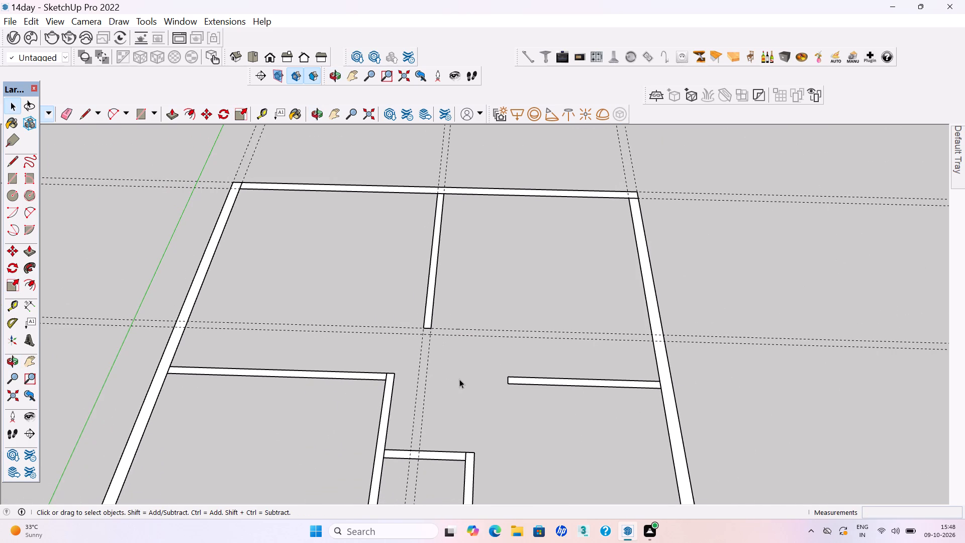
click(462, 379)
click(428, 317)
key(s)
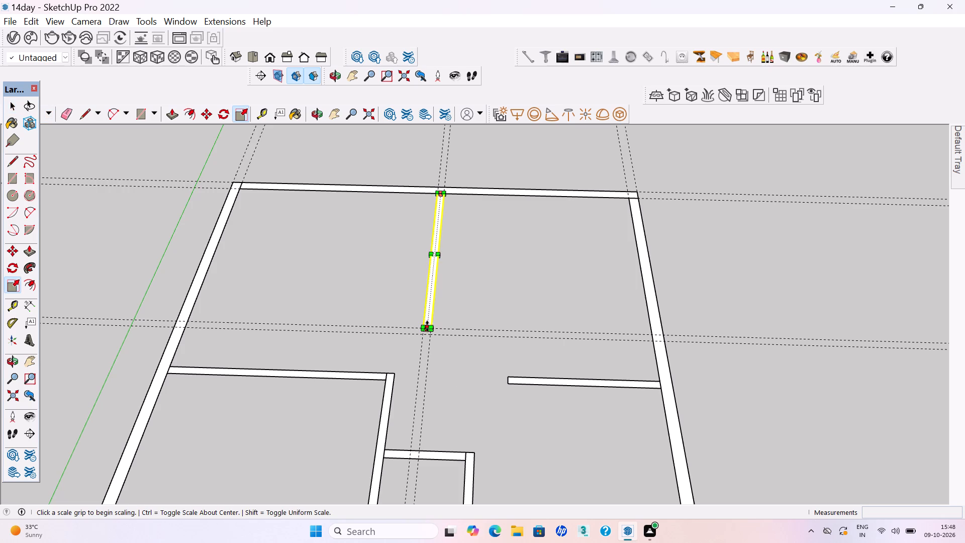
click(425, 330)
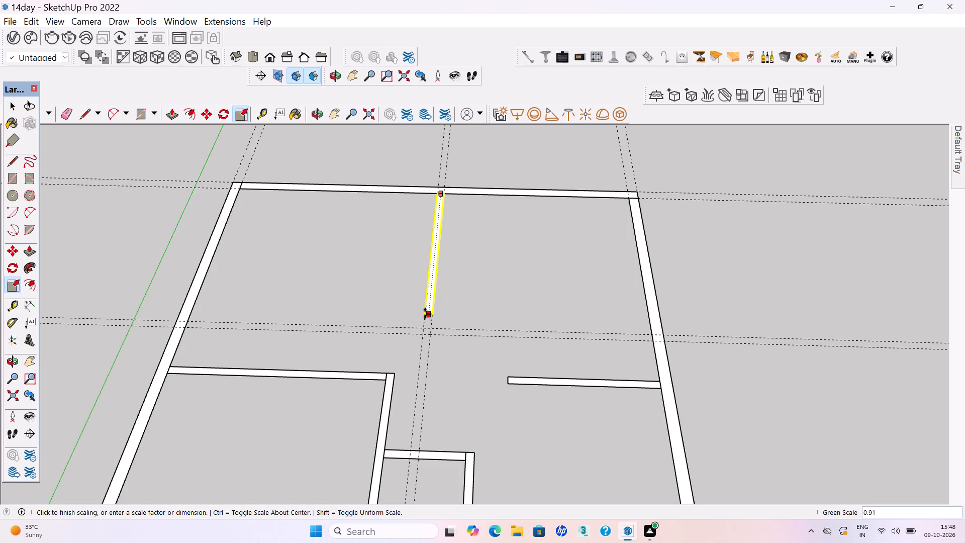
click(427, 306)
key(space)
click(393, 314)
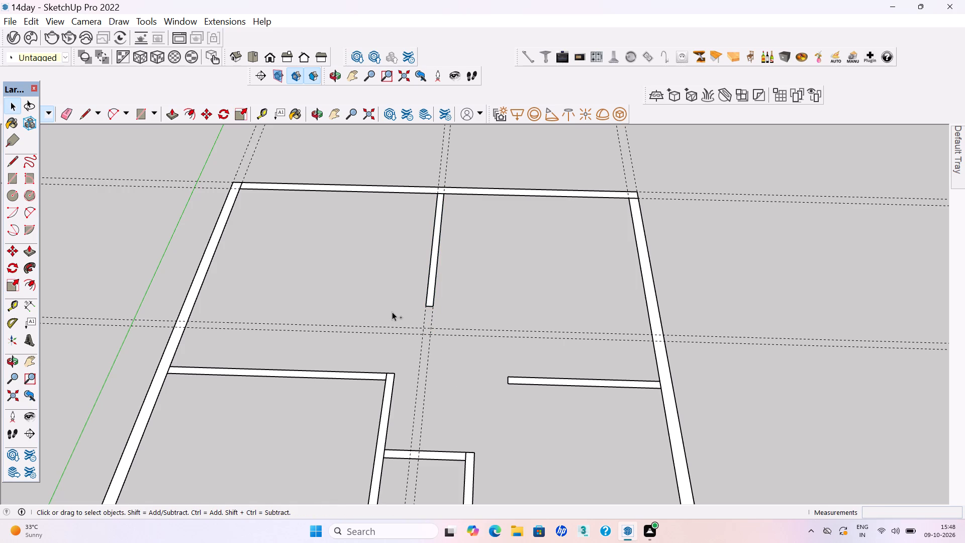
Save the model with the shortened partition.
key(ctrl+s)
key(ctrl+s)
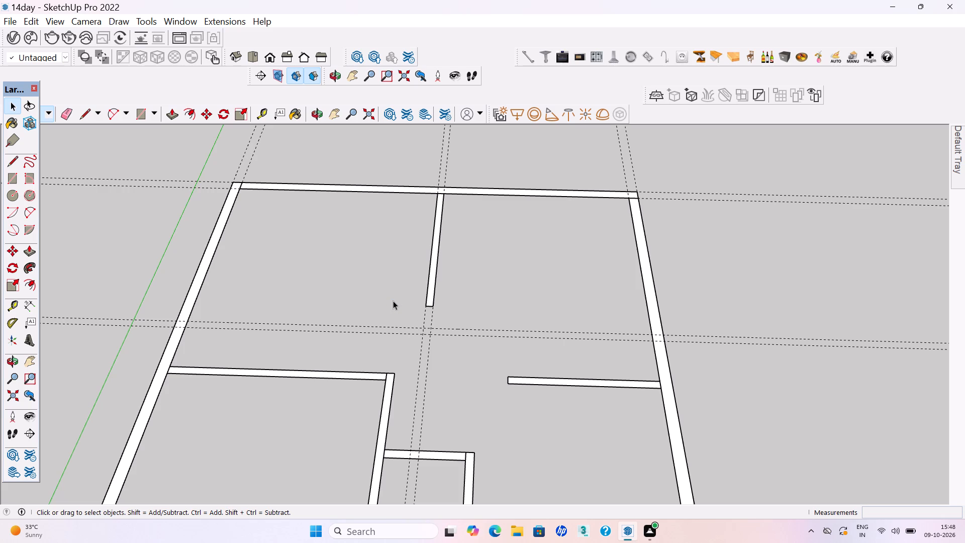
Delete the guide pair crossing the plan between the shortened partition's free end and the enclosed rooms.
scroll(441, 316, down, 2)
middle_drag(440, 315, 445, 348)
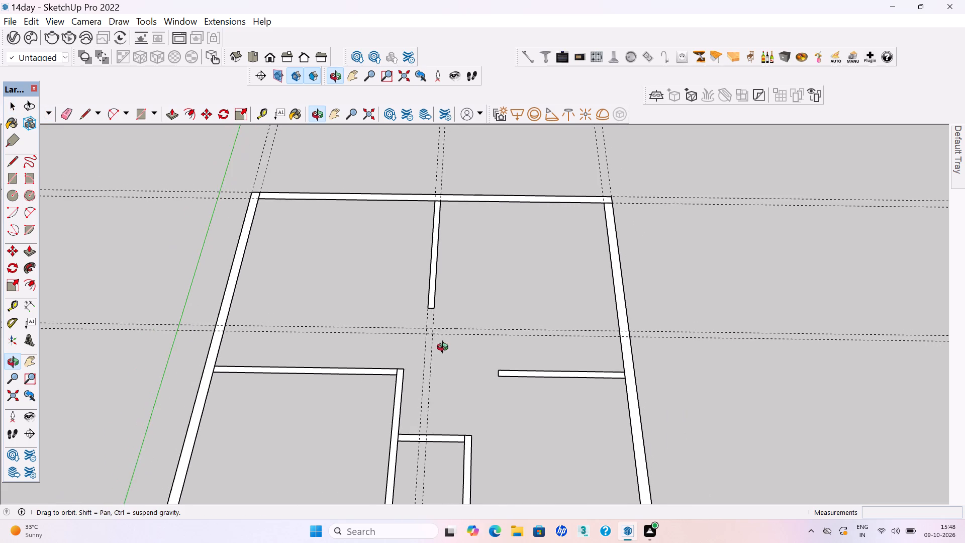
middle_drag(445, 348, 443, 357)
scroll(420, 314, up, 3)
key(space)
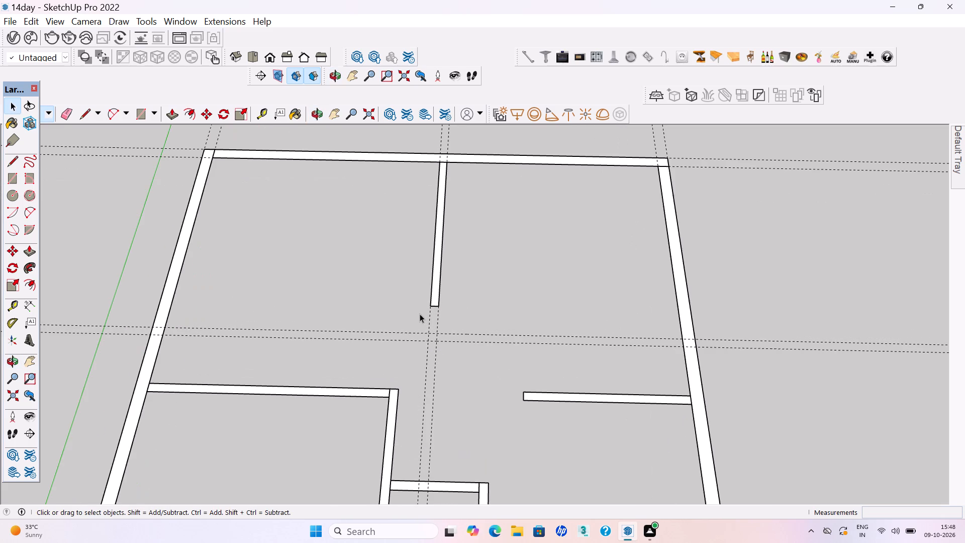
scroll(444, 302, up, 3)
click(430, 301)
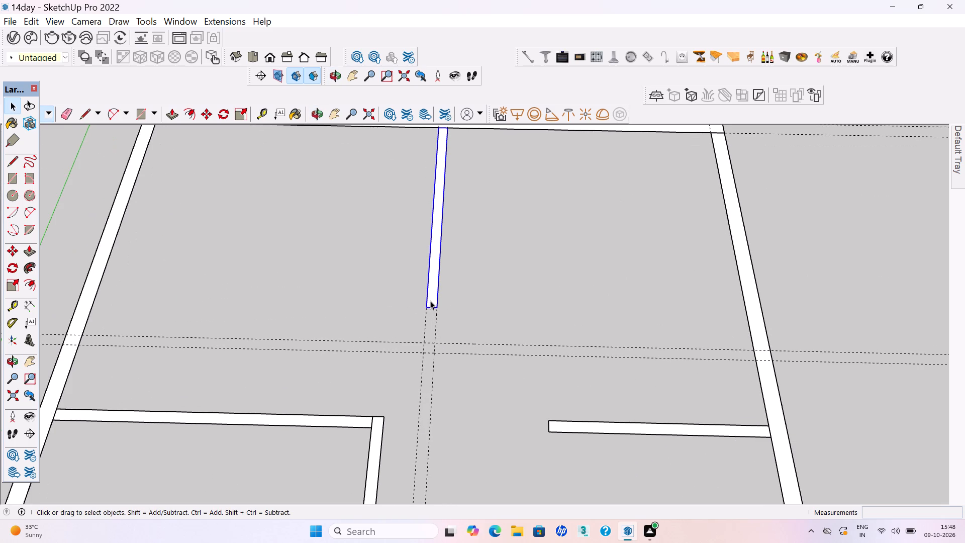
click(502, 303)
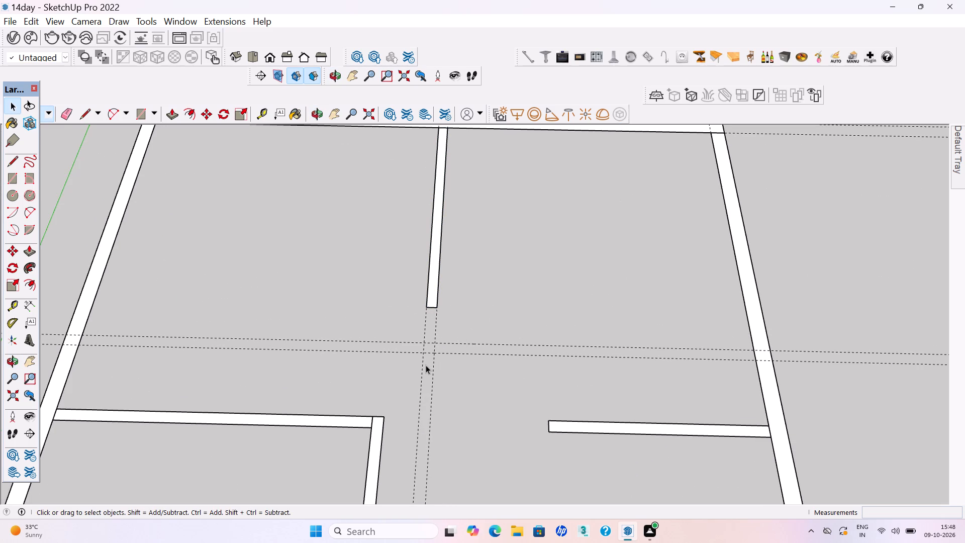
key(r)
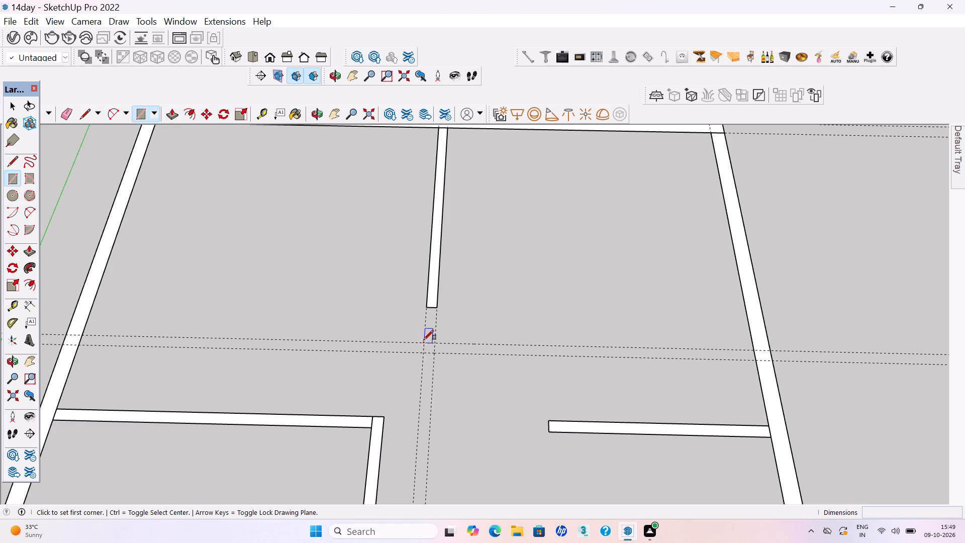
key(space)
drag(515, 372, 497, 334)
key(Delete)
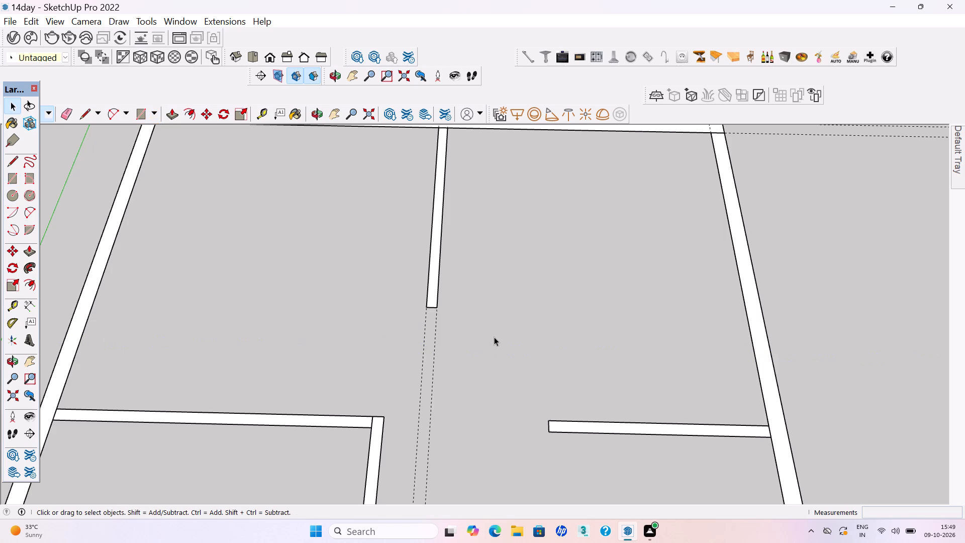
Place a guide about 11' 3" from the rear outer wall at the partition's free end, plus a parallel guide 6" beyond it.
key(t)
scroll(434, 383, down, 3)
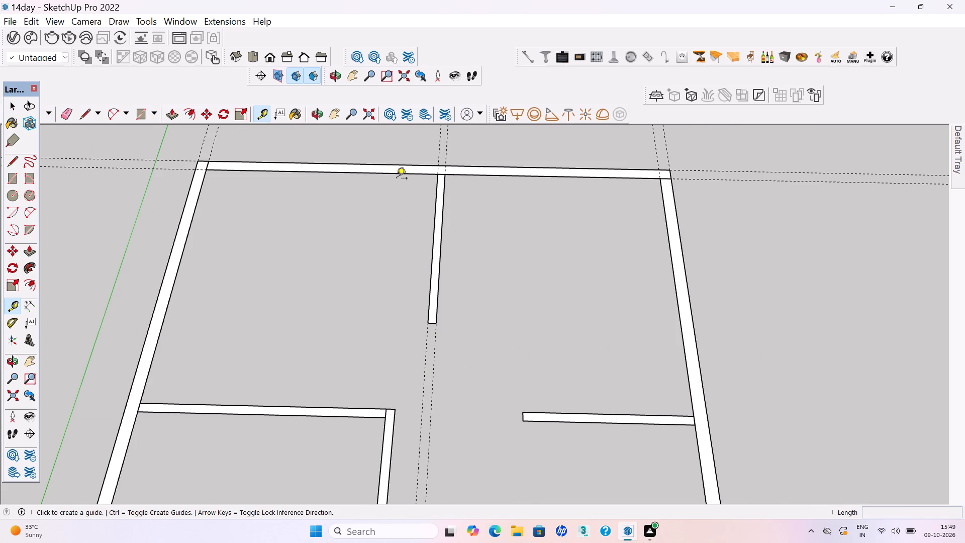
click(398, 174)
click(432, 324)
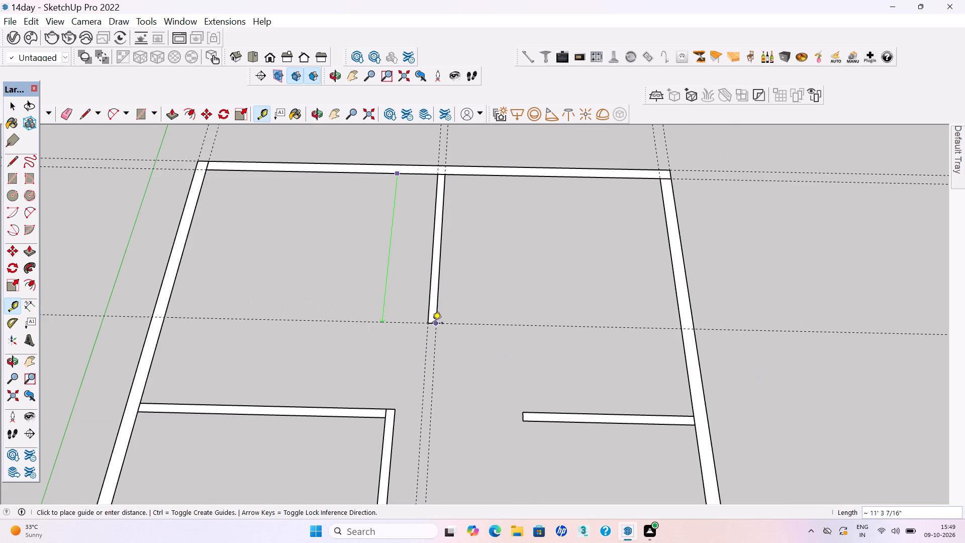
click(415, 324)
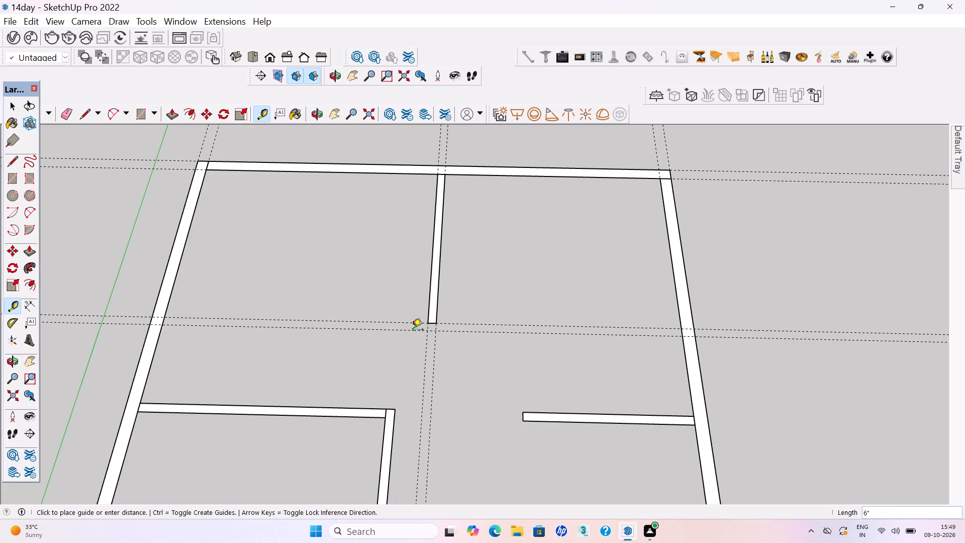
key(6)
key(shift+quotedbl)
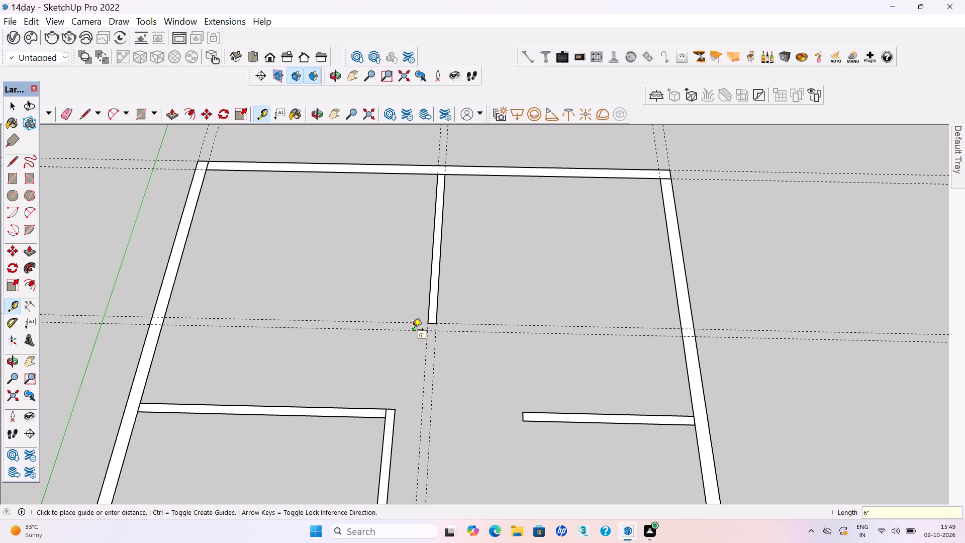
key(Return)
key(space)
scroll(413, 342, up, 2)
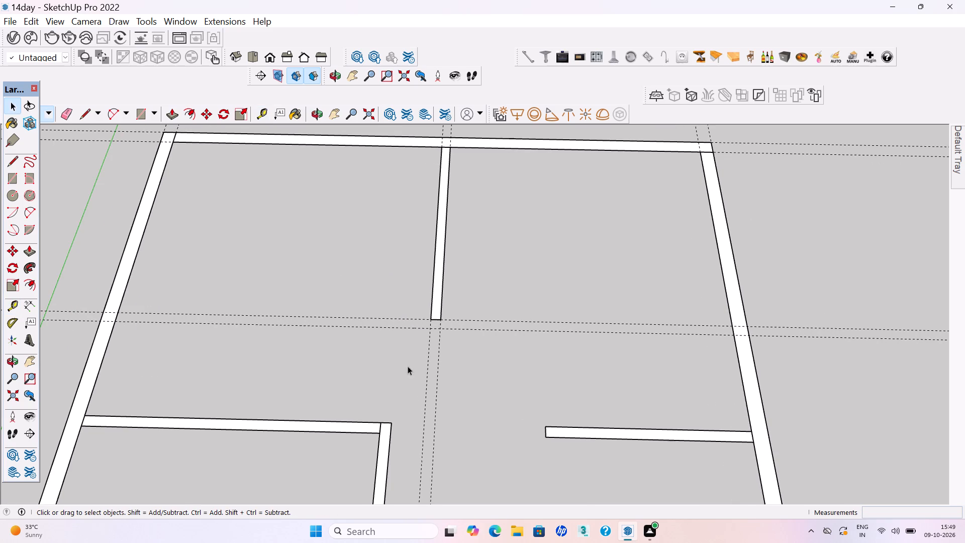
Draw a 6" wide wall rectangle about 16' 4 7/8" long from the side outer wall beside the green axis to the partition's free end.
key(r)
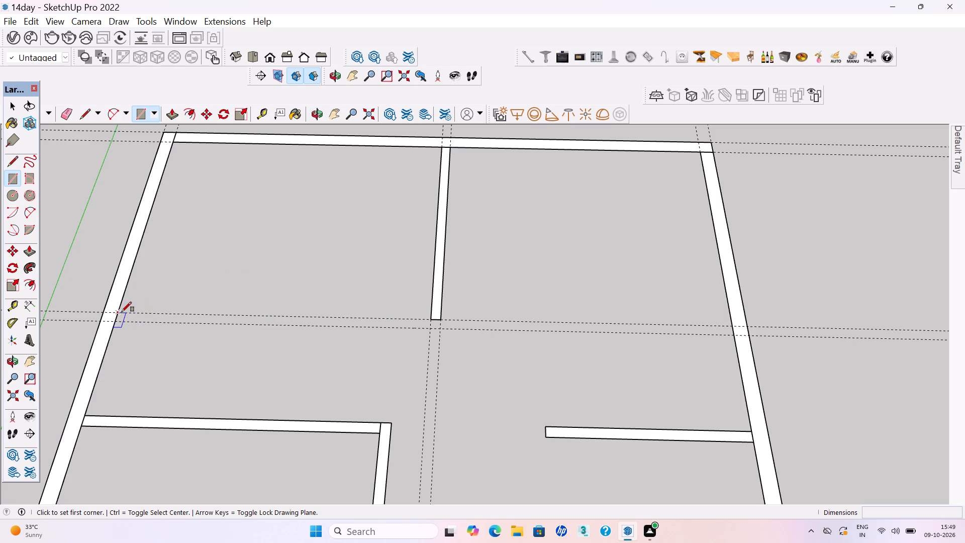
scroll(133, 315, down, 1)
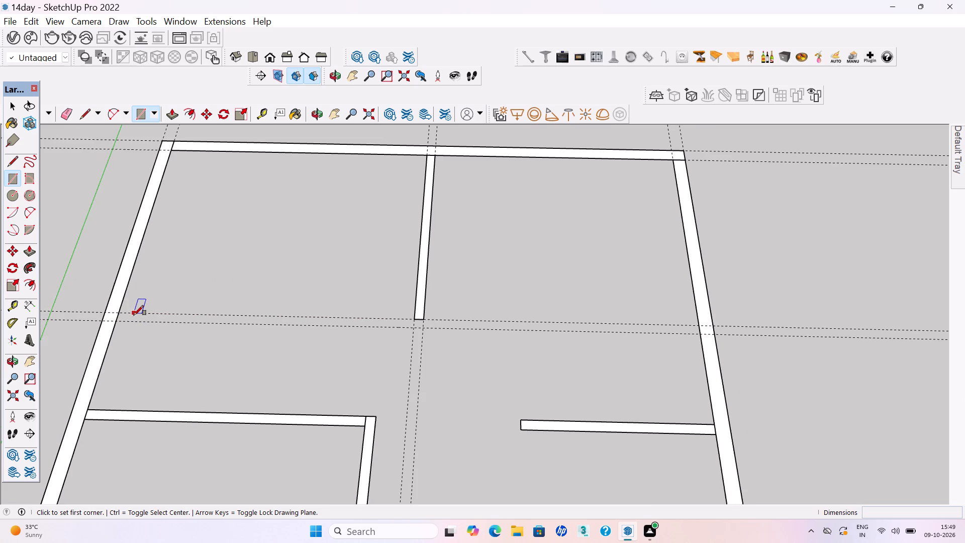
scroll(134, 315, down, 3)
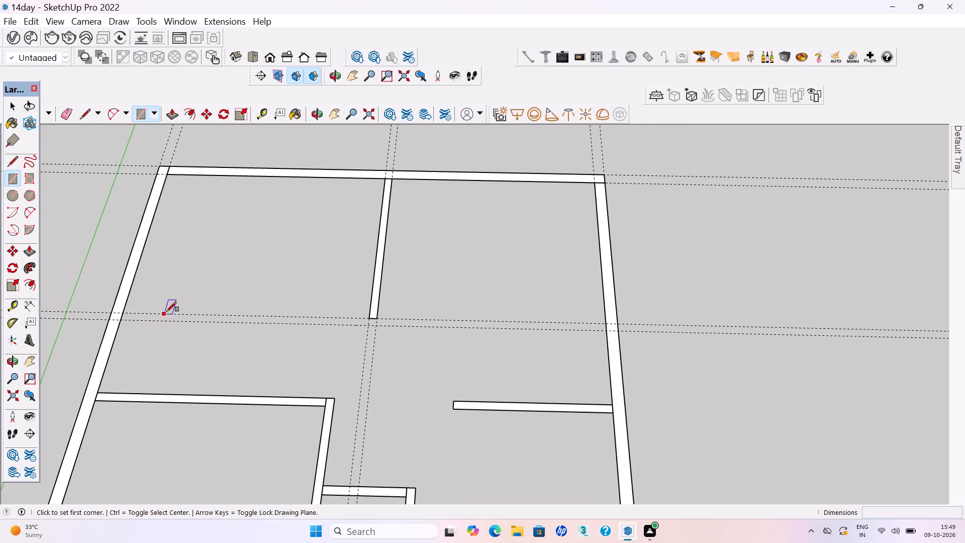
middle_drag(168, 326, 169, 340)
scroll(132, 327, up, 8)
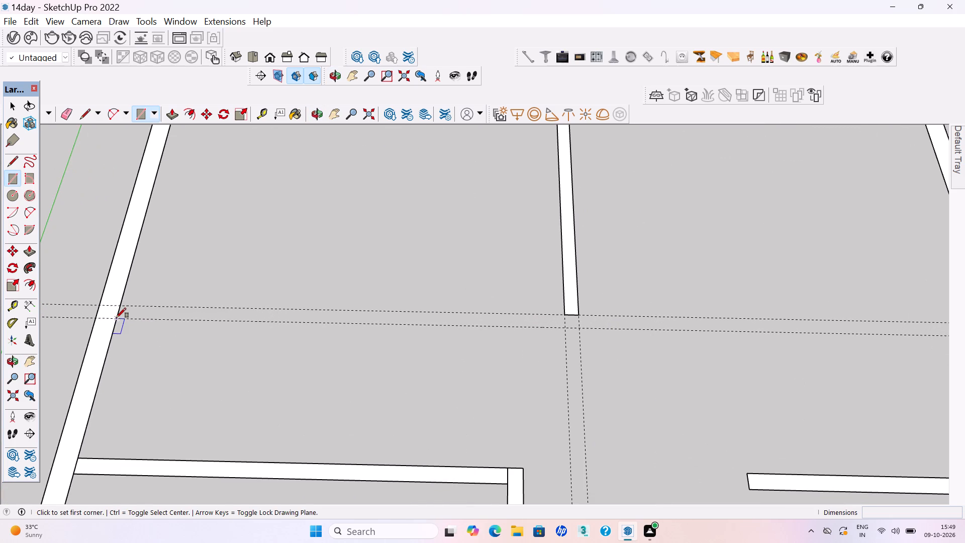
click(116, 318)
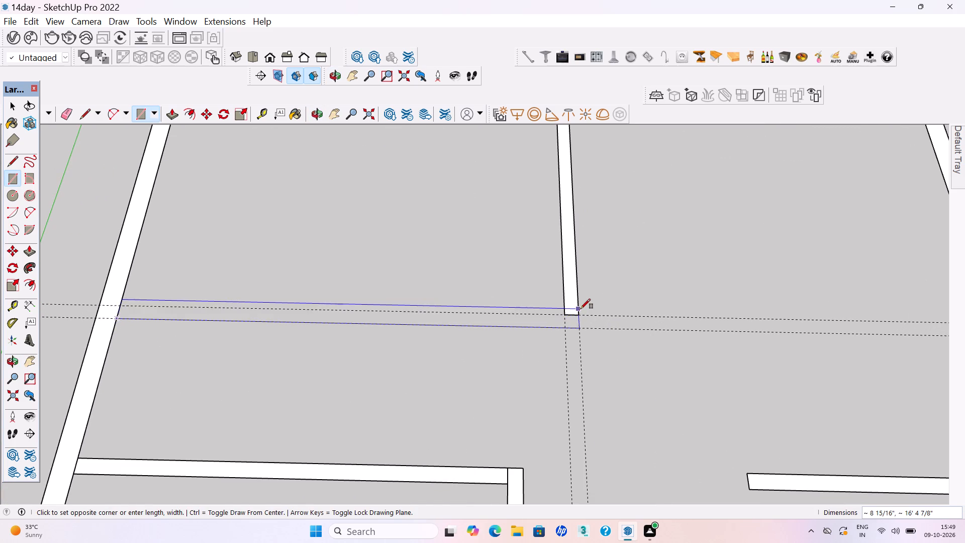
click(578, 314)
Draw a 6" wall rectangle about 14' 7 7/8" long from the partition's free end to the opposite side outer wall.
scroll(376, 337, down, 3)
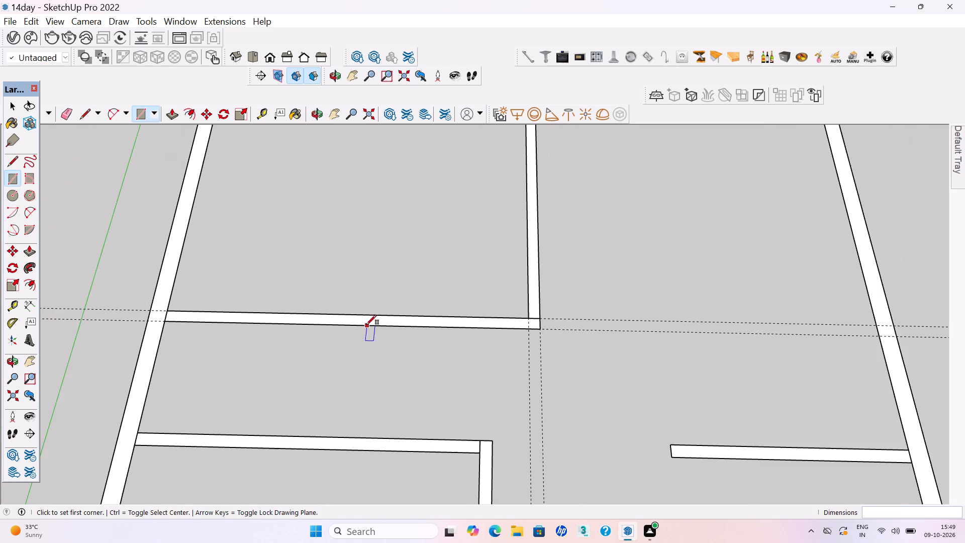
click(543, 327)
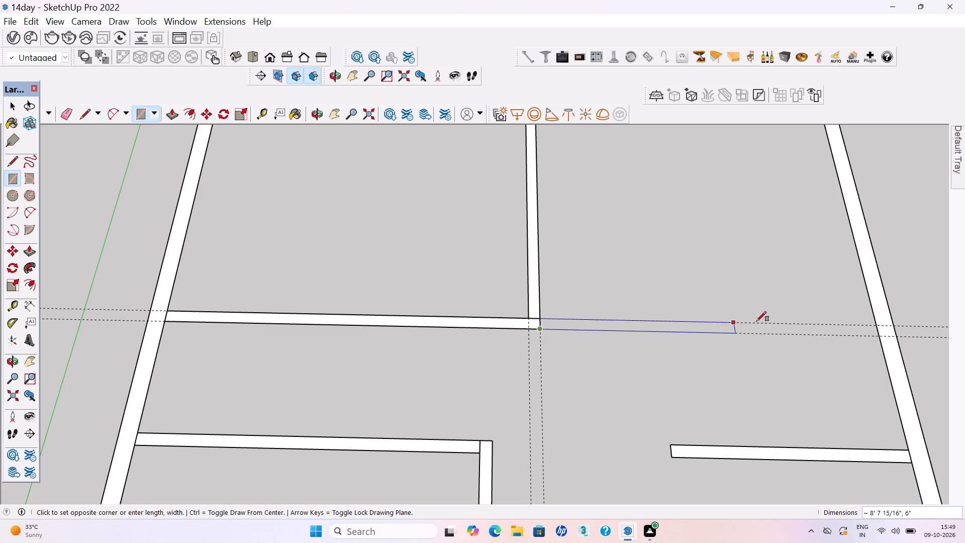
click(876, 325)
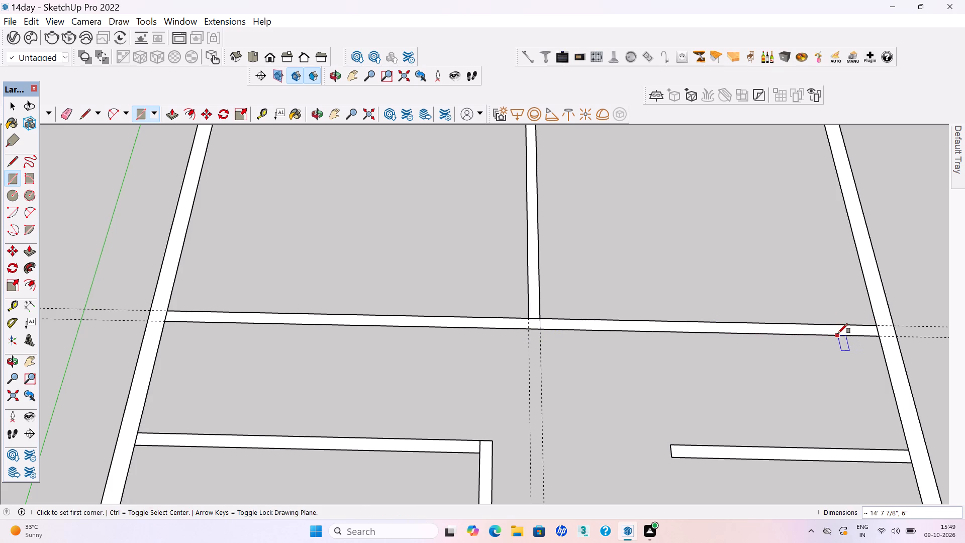
Group the newly drawn 14' 7 7/8" wall rectangle with its edges.
key(space)
click(774, 331)
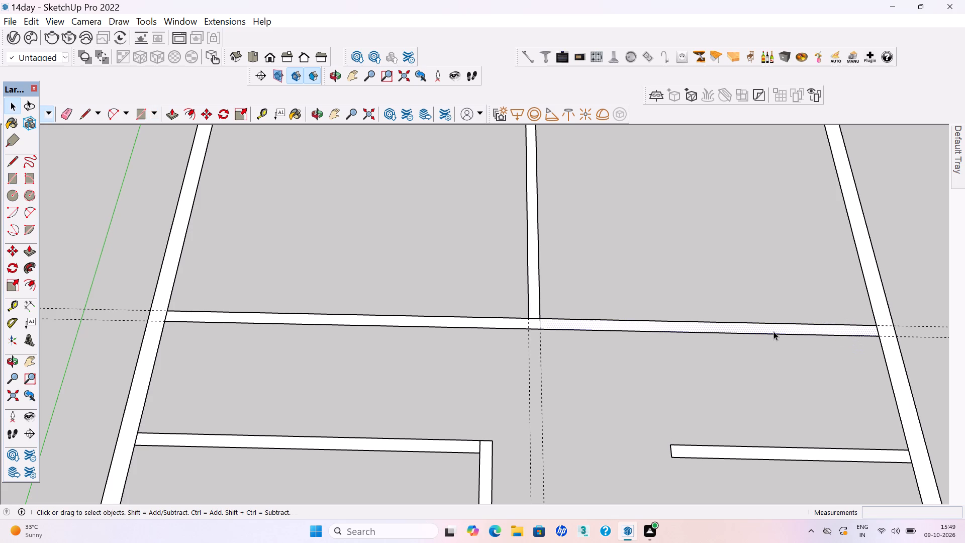
double_click(774, 331)
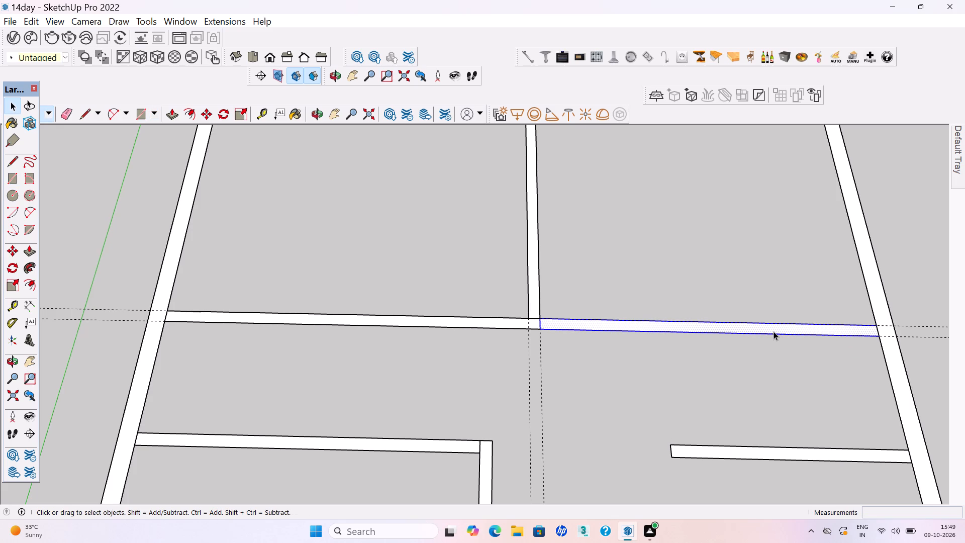
right_click(774, 331)
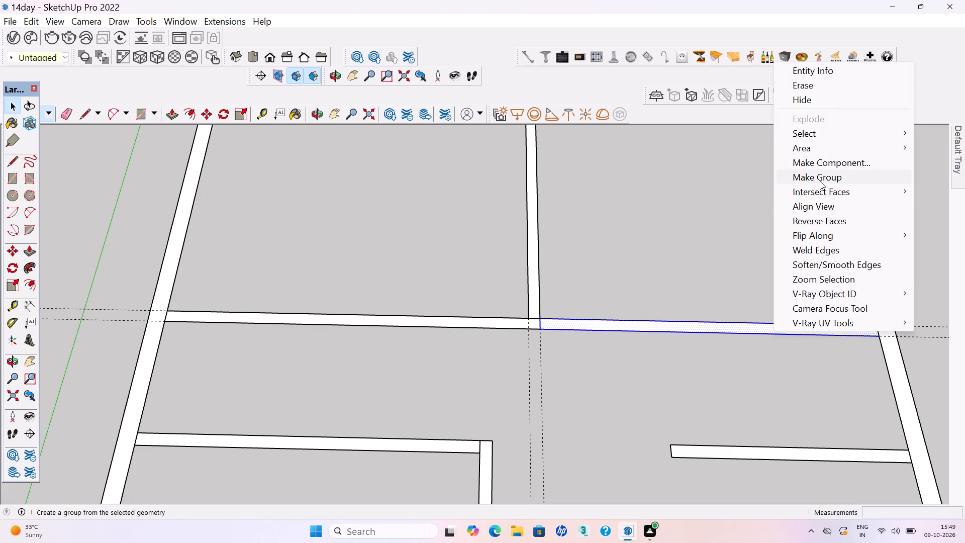
click(820, 181)
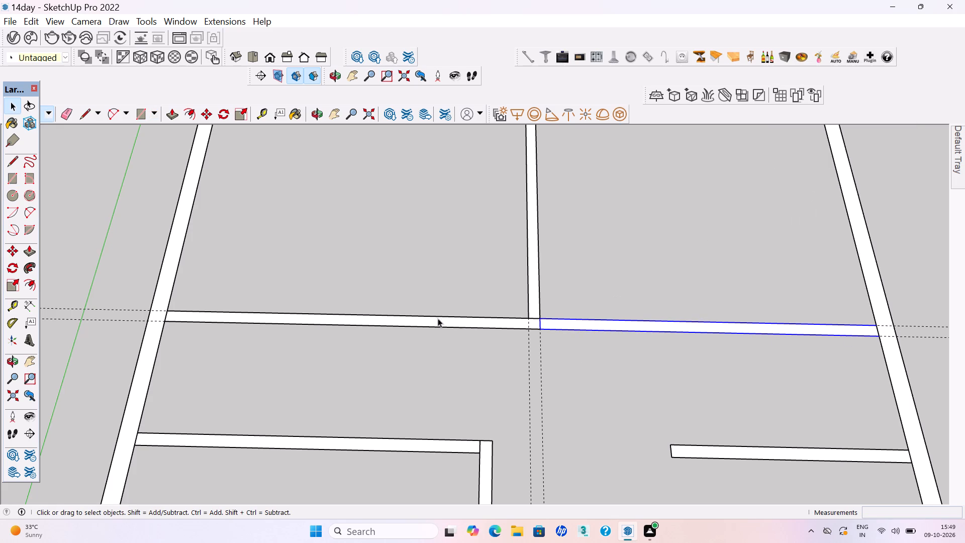
click(463, 355)
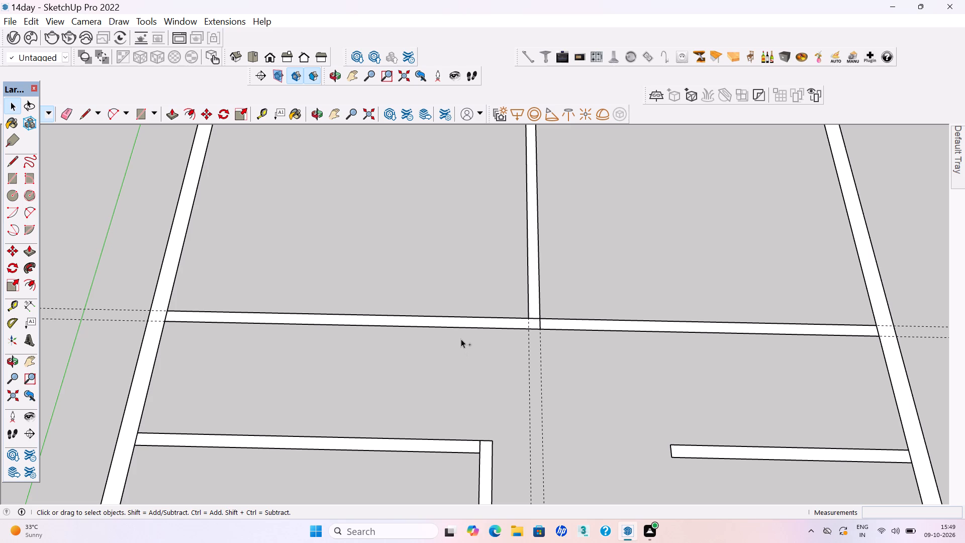
Save the model with the new cross walls.
key(ctrl+s)
key(ctrl+s)
key(ctrl+s)
key(ctrl+s)
key(ctrl+s)
Delete the guide pair running along the partition between the two rear rooms.
scroll(456, 404, down, 2)
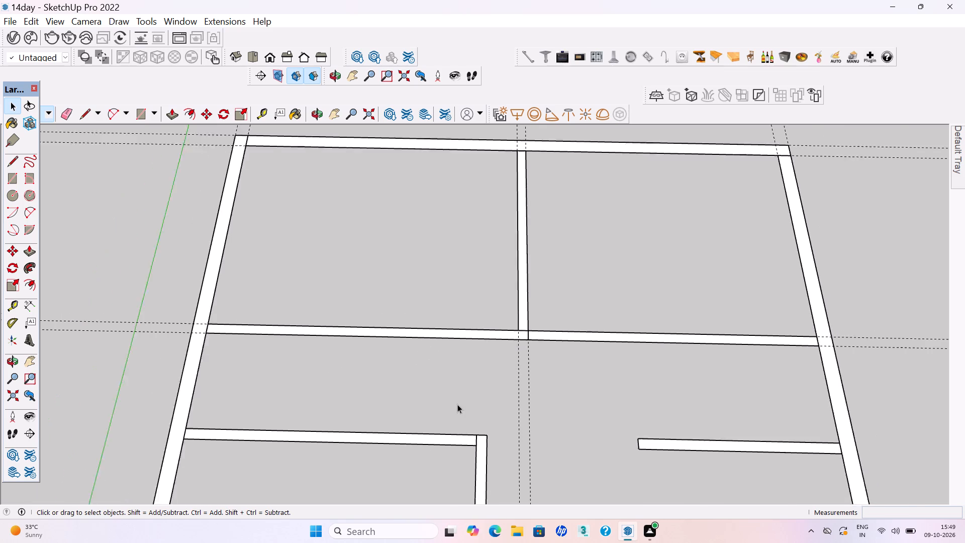
scroll(457, 404, down, 2)
middle_drag(461, 414, 500, 318)
scroll(549, 396, up, 2)
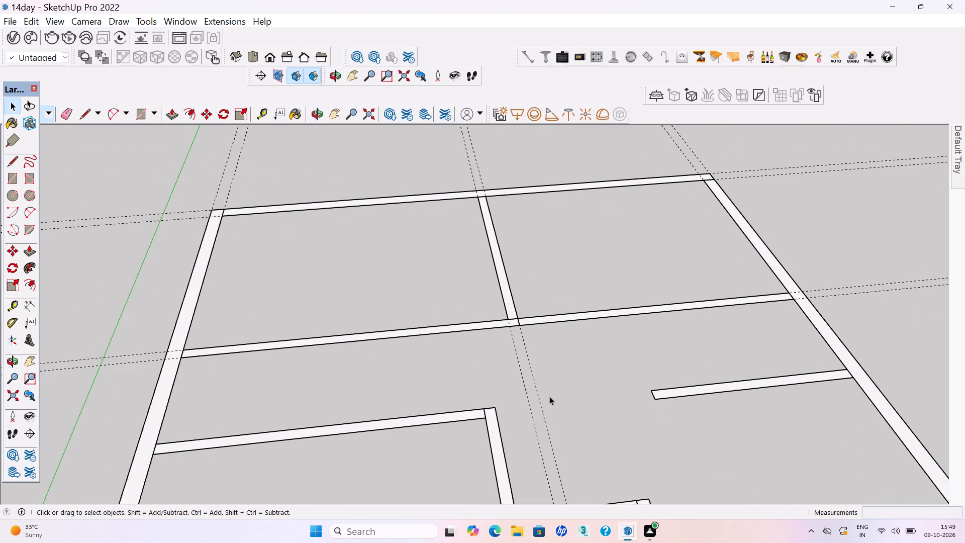
drag(559, 385, 500, 353)
key(7)
key(Delete)
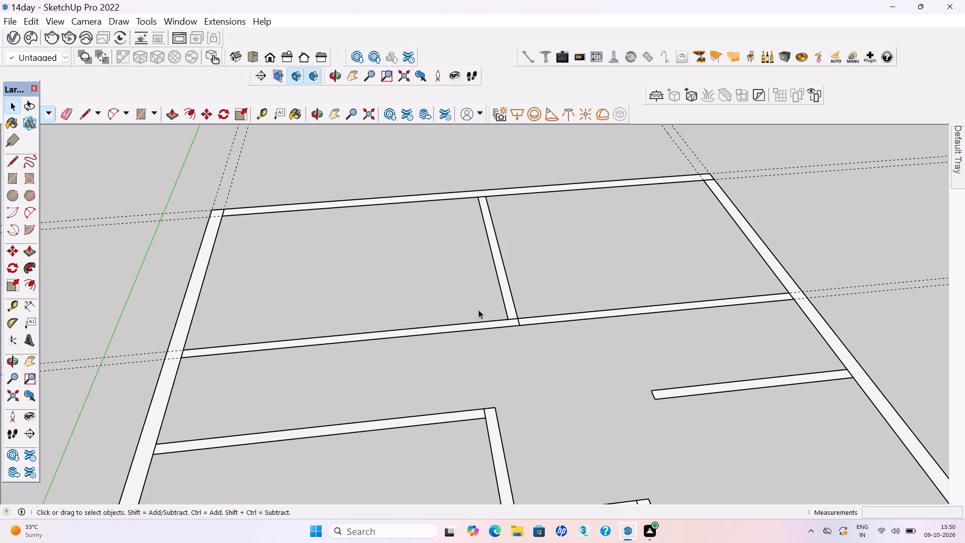
Delete the guide pairs along the rear outer wall and along the new cross walls.
scroll(478, 310, down, 3)
middle_drag(491, 404, 413, 438)
scroll(270, 299, down, 4)
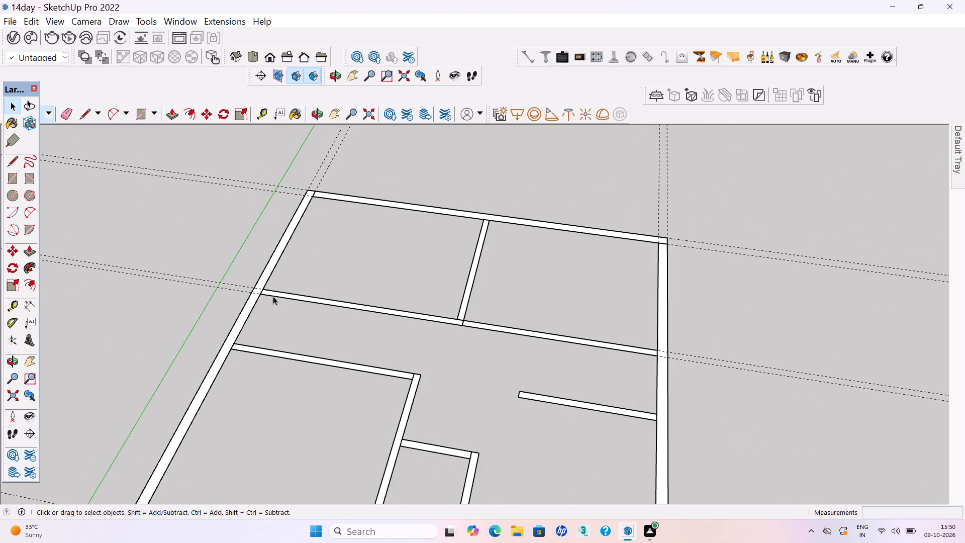
drag(836, 417, 779, 218)
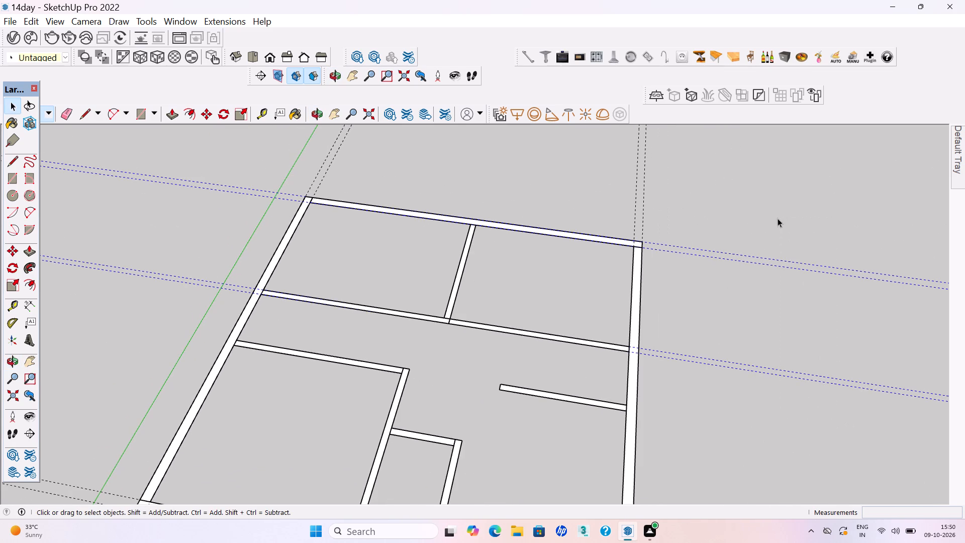
key(Delete)
Delete the remaining guide pairs along the two side outer walls and the front outer wall.
scroll(549, 350, down, 4)
middle_drag(554, 407, 565, 321)
drag(626, 246, 572, 214)
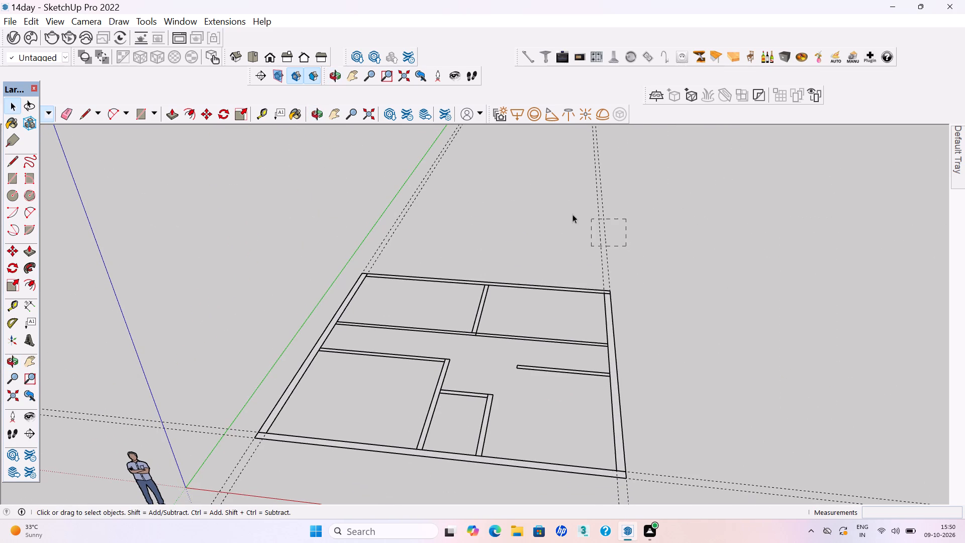
drag(572, 214, 370, 174)
key(Delete)
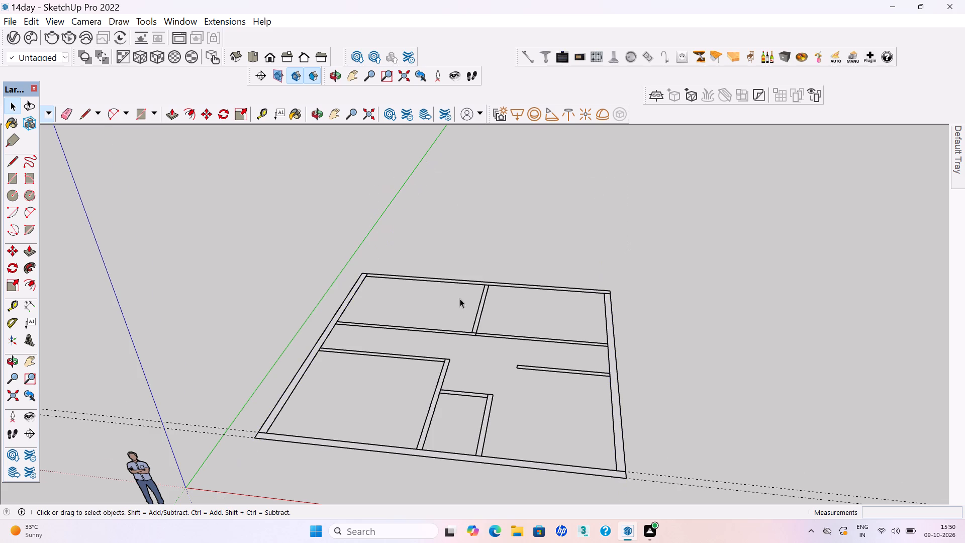
scroll(459, 299, down, 3)
middle_drag(442, 292, 504, 416)
drag(726, 420, 686, 370)
key(Delete)
Save the model cleared of guides.
scroll(493, 346, down, 2)
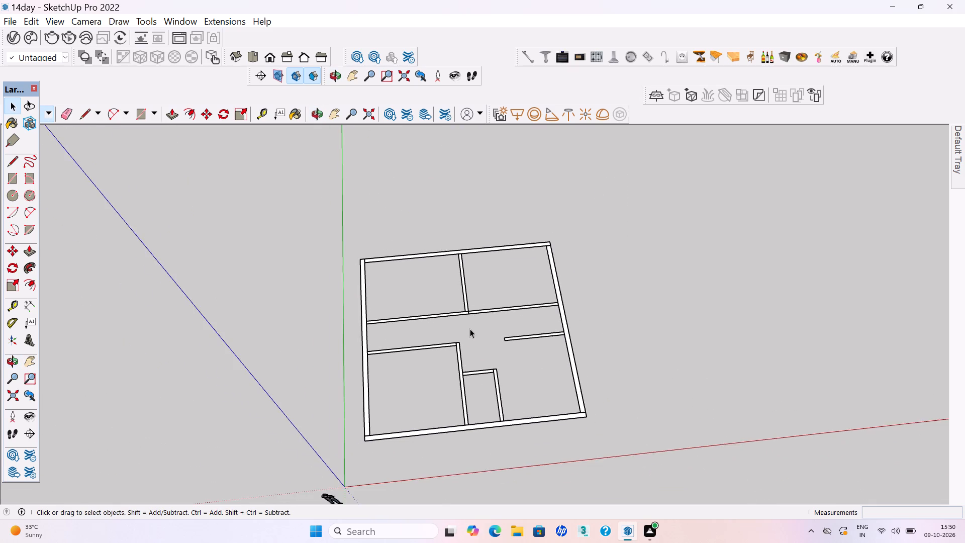
middle_drag(470, 329, 459, 348)
scroll(456, 445, up, 1)
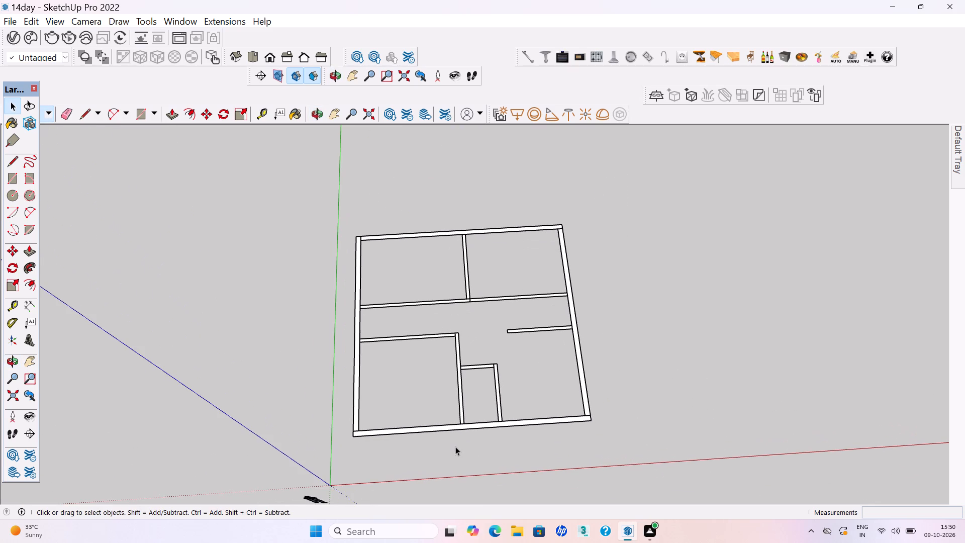
scroll(459, 435, up, 1)
key(ctrl+s)
key(ctrl+s)
key(ctrl+s)
key(ctrl+s)
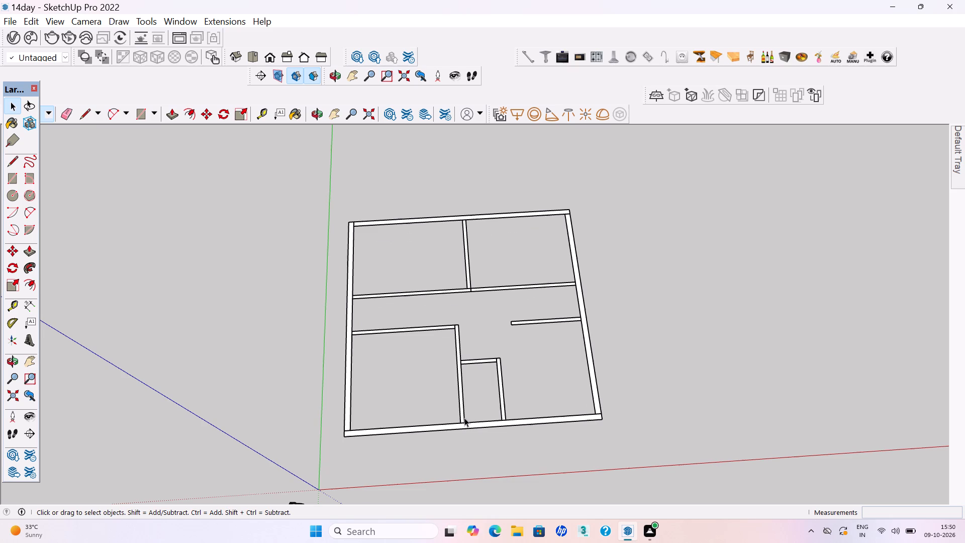
Inside its group, extrude the side outer wall beside the green axis up to a height of 10'.
scroll(464, 418, down, 1)
middle_drag(471, 442, 473, 455)
scroll(388, 448, up, 3)
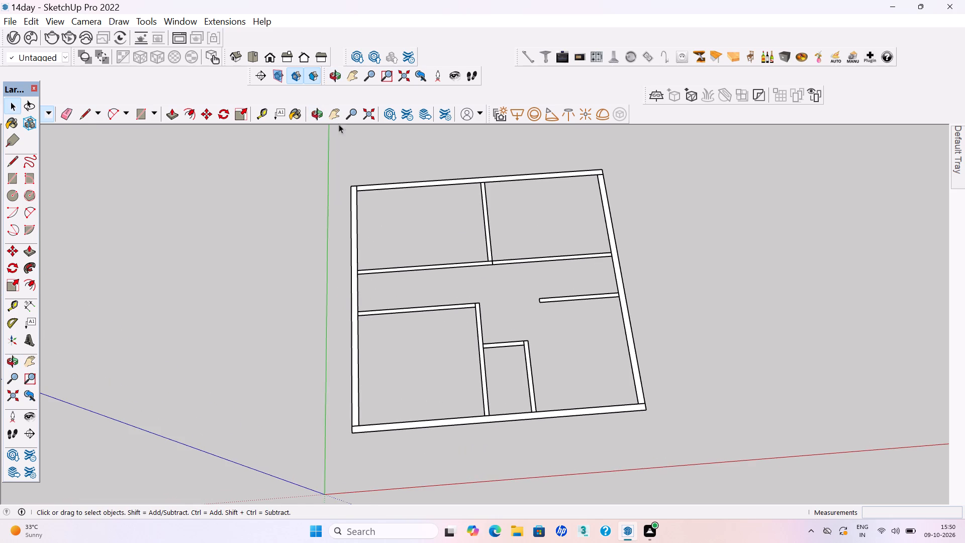
scroll(322, 356, up, 6)
scroll(352, 416, up, 7)
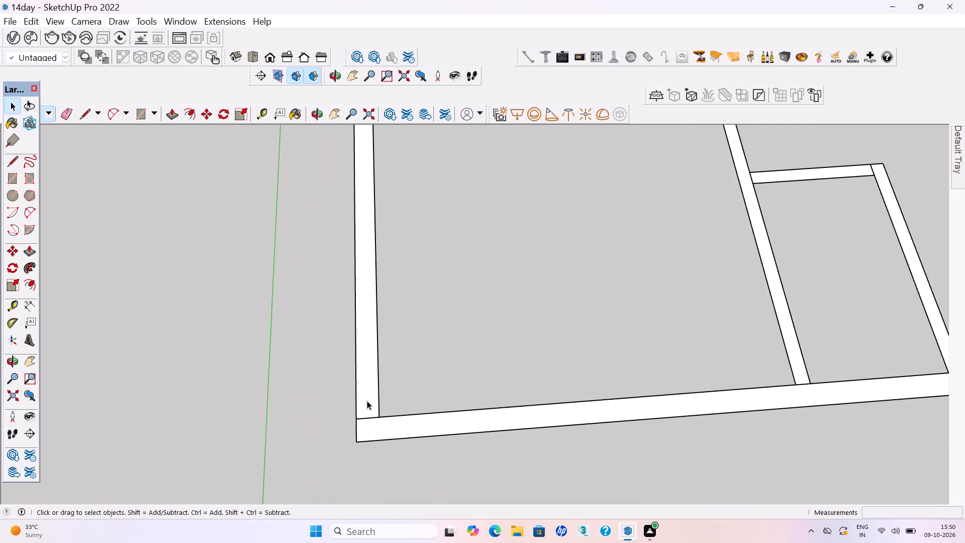
double_click(367, 401)
click(367, 401)
key(p)
key(Return)
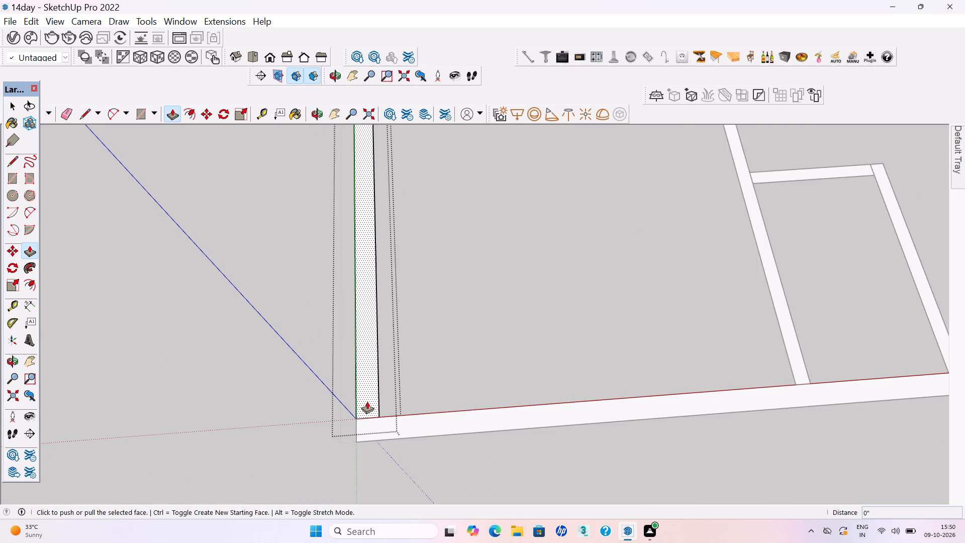
click(367, 401)
scroll(369, 331, down, 13)
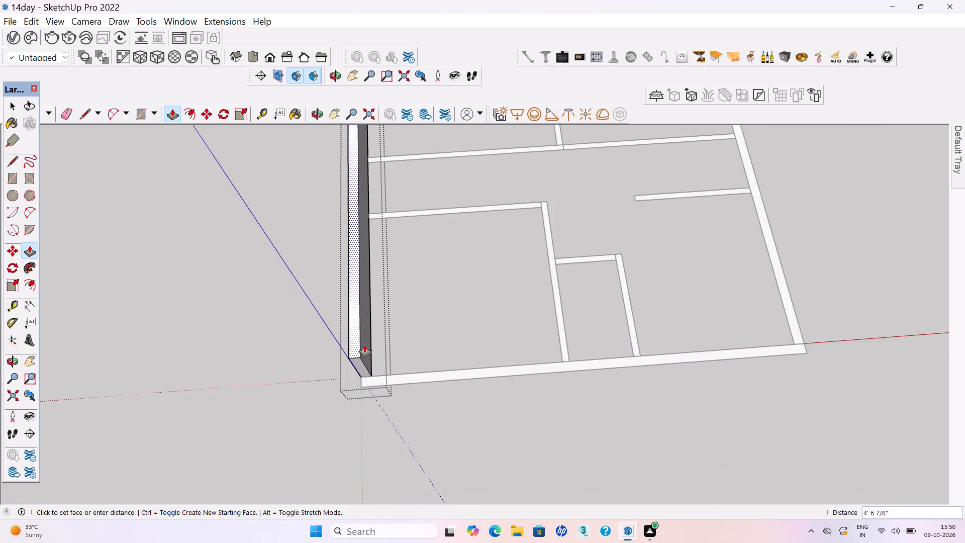
scroll(364, 344, down, 2)
text(10')
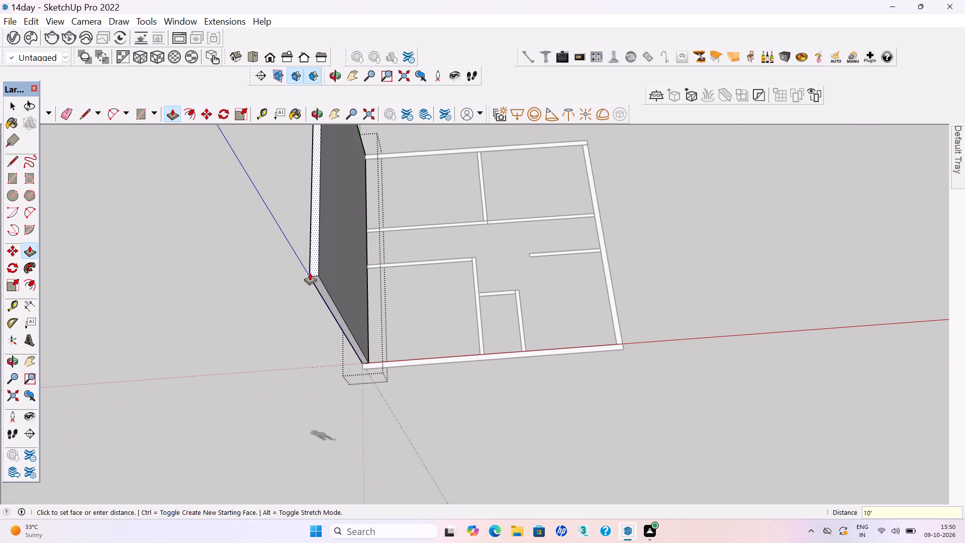
key(Return)
key(space)
click(305, 389)
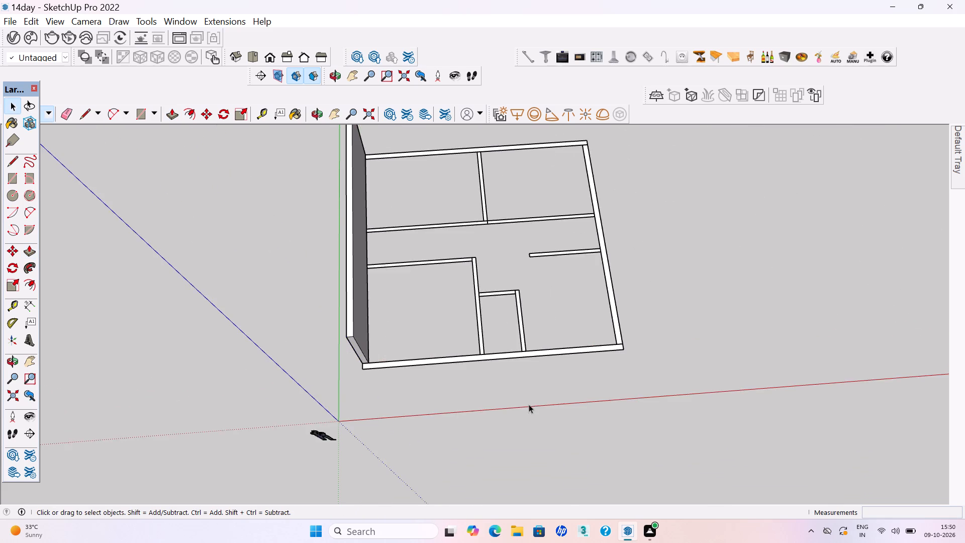
Save the model with the raised side wall.
middle_drag(524, 401, 476, 336)
scroll(476, 336, up, 1)
key(ctrl+s)
key(ctrl+s)
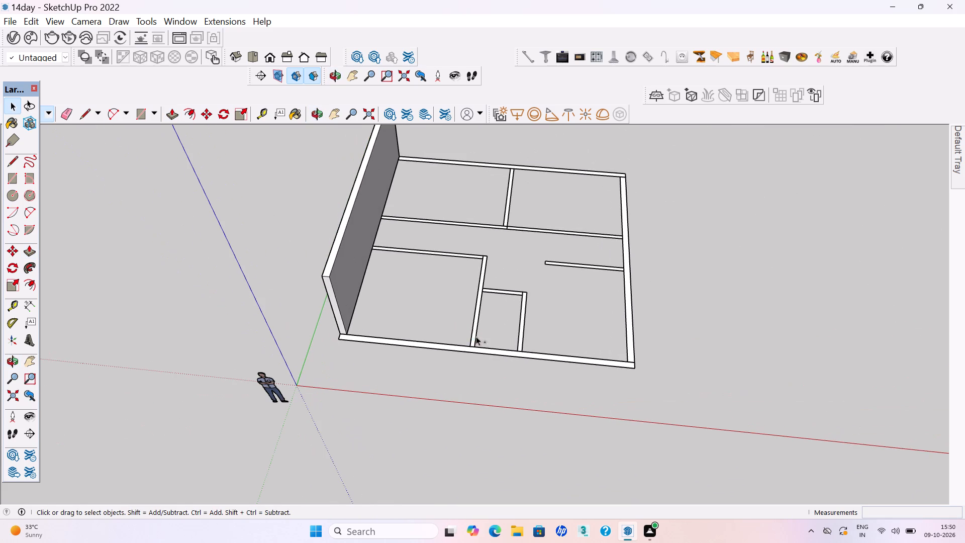
key(ctrl+s)
Inside its group, extrude the front outer wall up 10' to match the raised side wall's top.
scroll(315, 311, up, 8)
scroll(351, 356, up, 7)
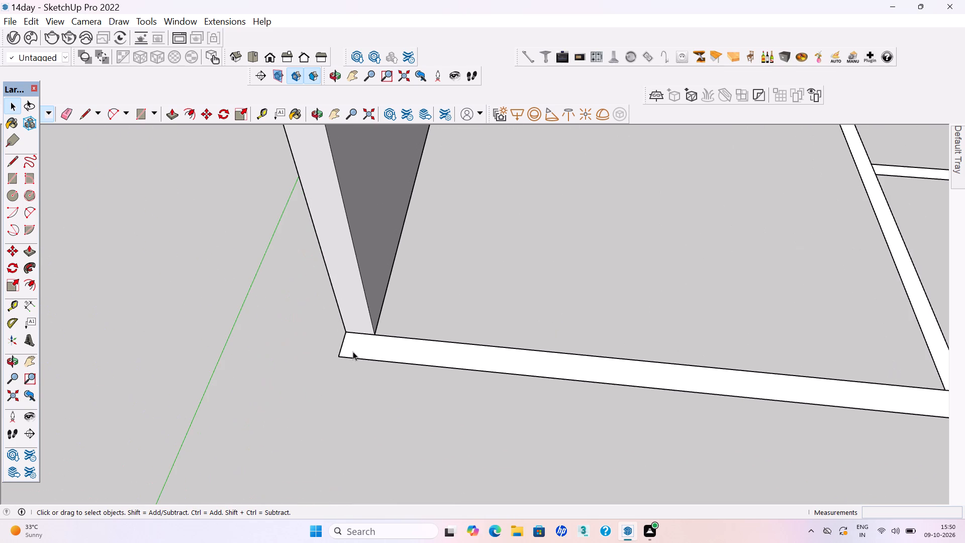
double_click(353, 351)
click(353, 351)
key(p)
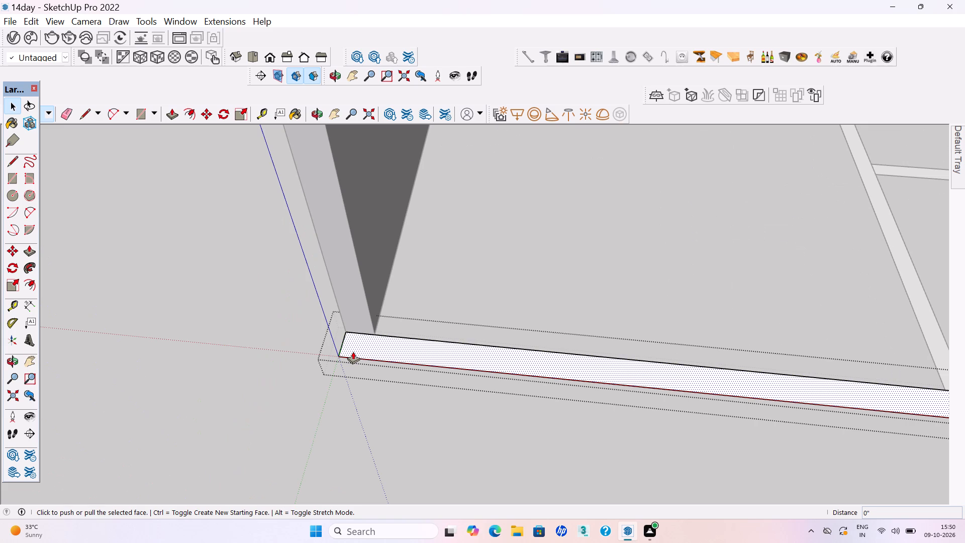
key(Return)
click(355, 342)
scroll(381, 263, down, 6)
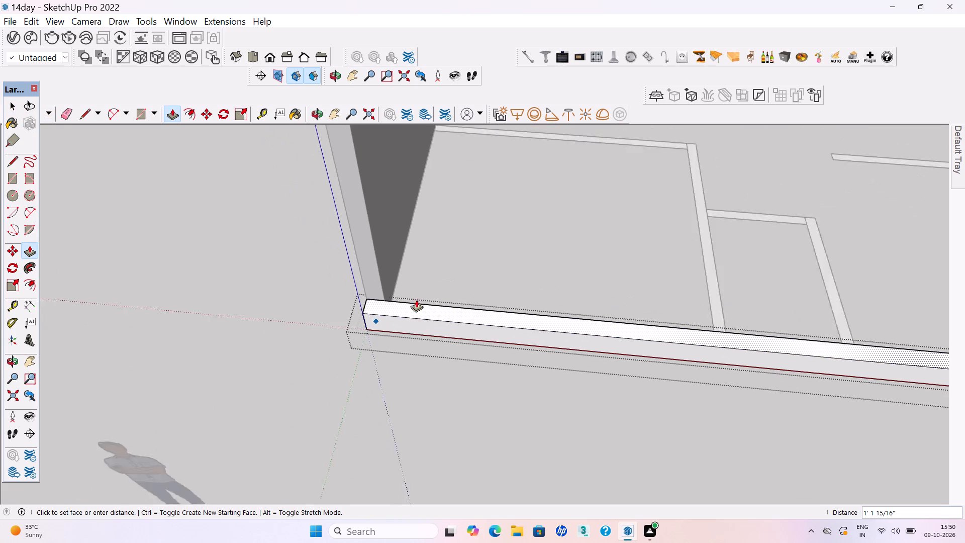
scroll(416, 300, down, 6)
scroll(379, 186, up, 4)
click(374, 196)
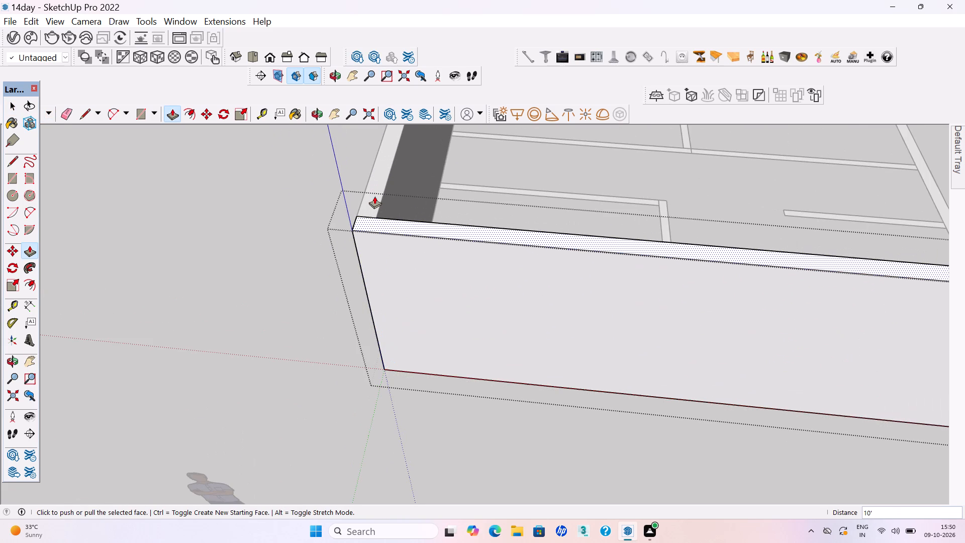
Exit the front wall's group and save the model with the raised front wall.
key(space)
click(283, 207)
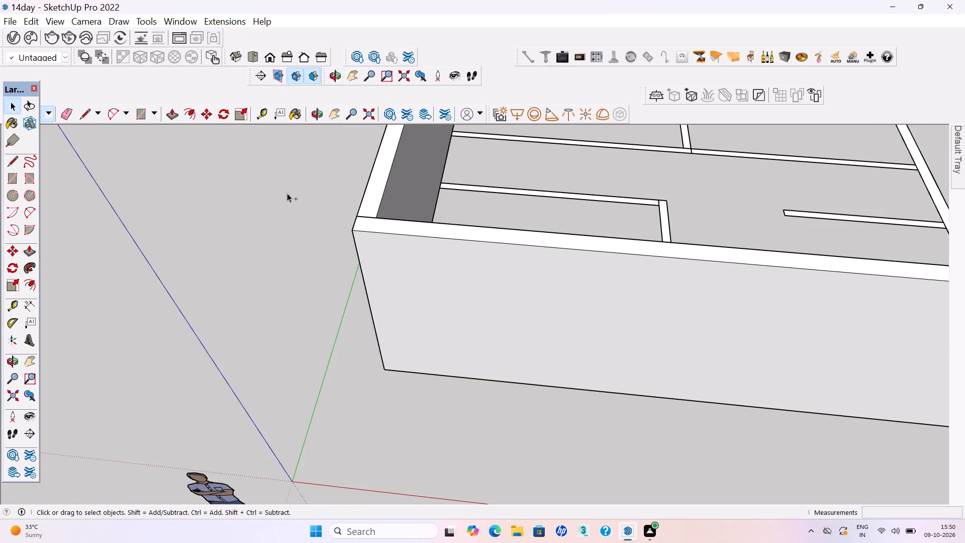
key(ctrl+s)
key(ctrl+s)
key(ctrl+s)
key(ctrl+s)
key(ctrl+s)
Inside its group, extrude the opposite side outer wall up 10' to match the raised front wall's top.
scroll(253, 247, down, 16)
middle_drag(514, 225, 488, 286)
scroll(488, 286, up, 18)
scroll(515, 295, up, 3)
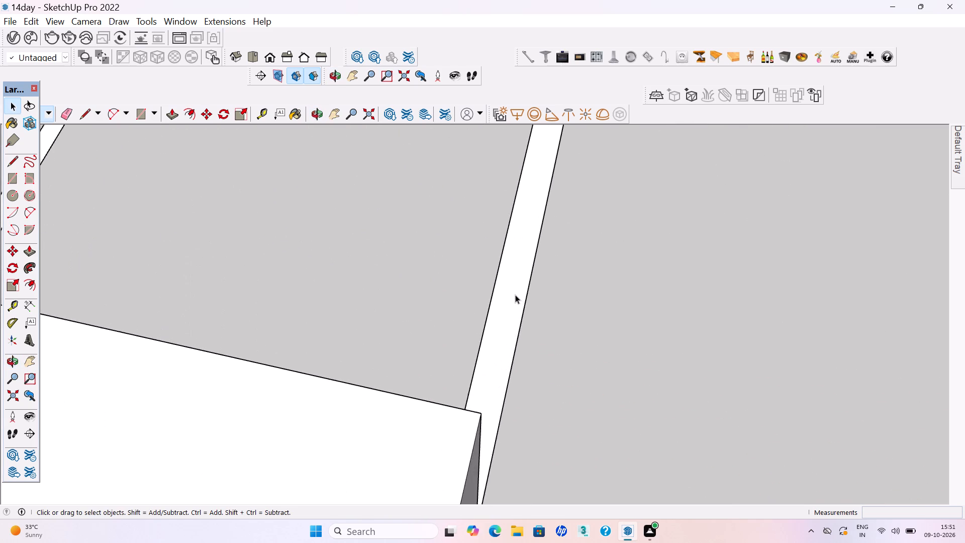
double_click(509, 304)
click(509, 304)
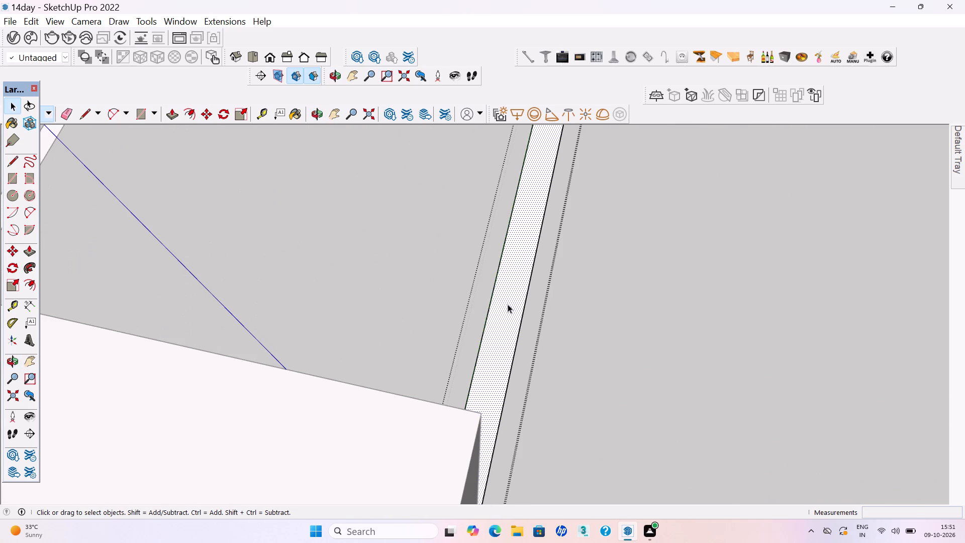
key(p)
key(Return)
click(495, 396)
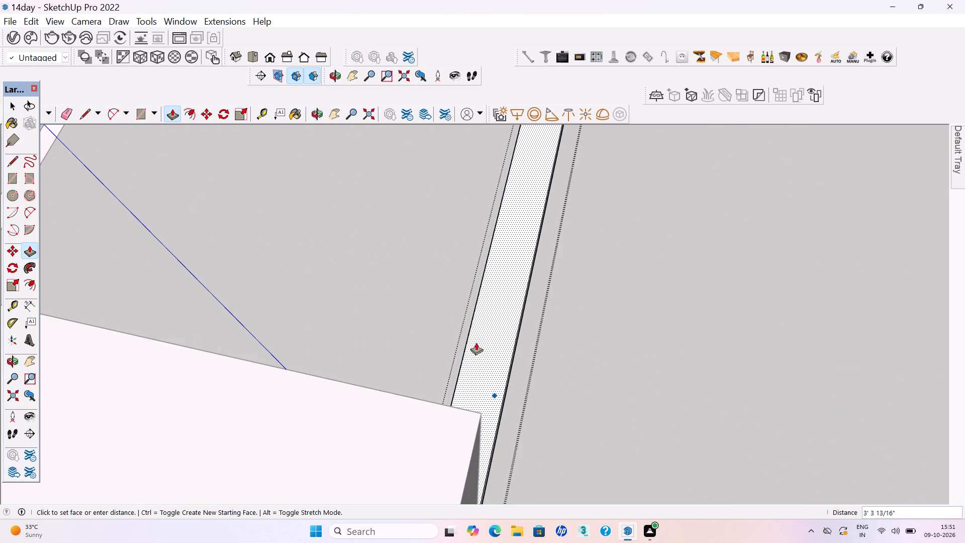
scroll(457, 360, down, 4)
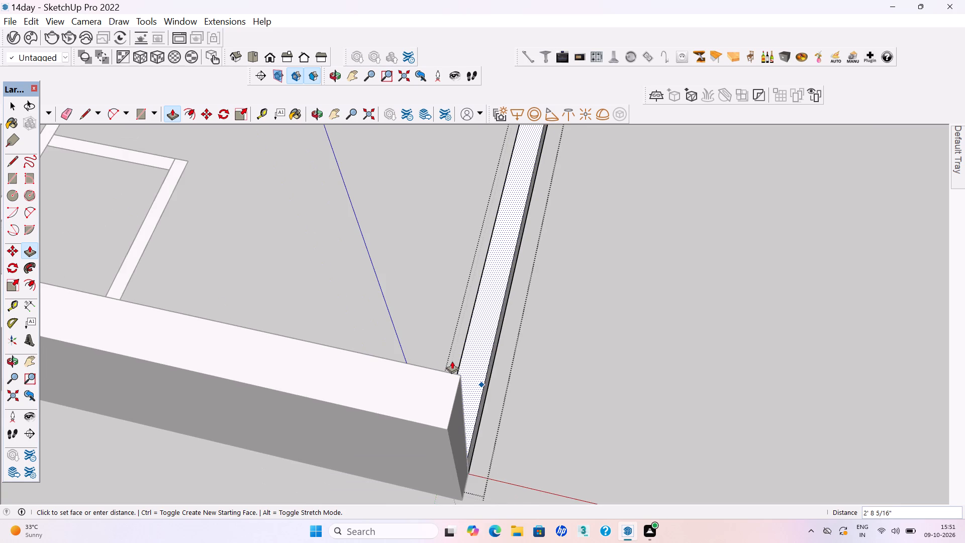
click(452, 388)
key(space)
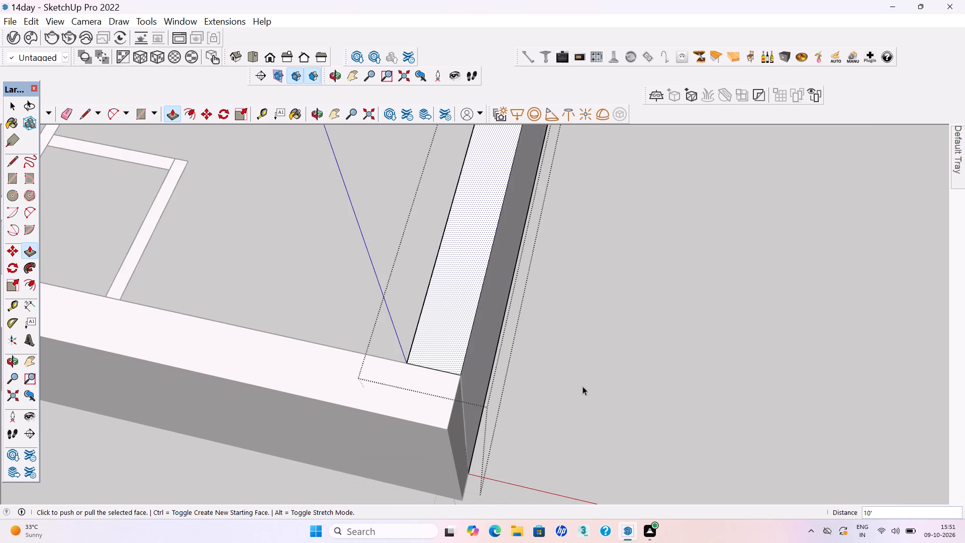
click(590, 387)
Save the model with the second side outer wall raised.
key(ctrl+s)
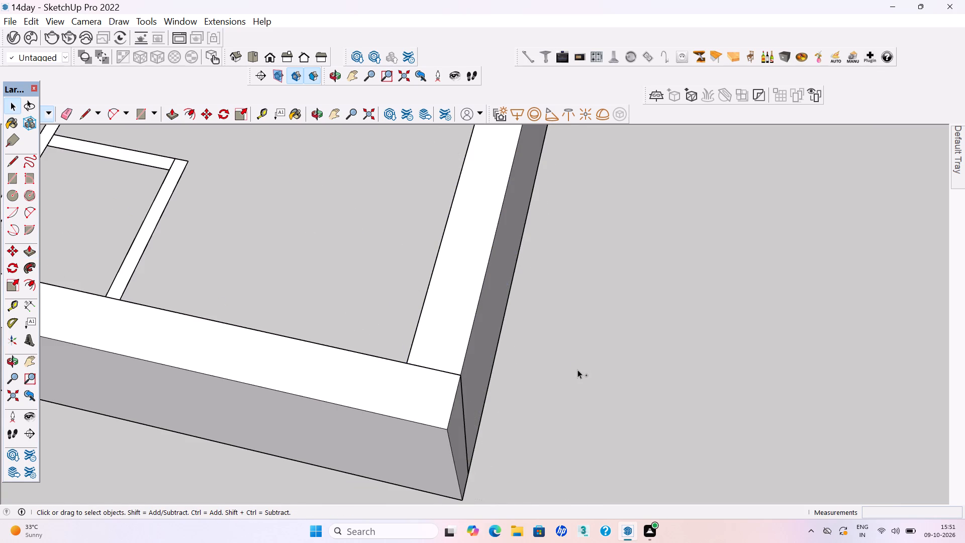
key(ctrl+s)
key(ctrl+s)
Inside its group, extrude the back outer wall up 10' to match the raised side wall's top.
scroll(543, 336, down, 6)
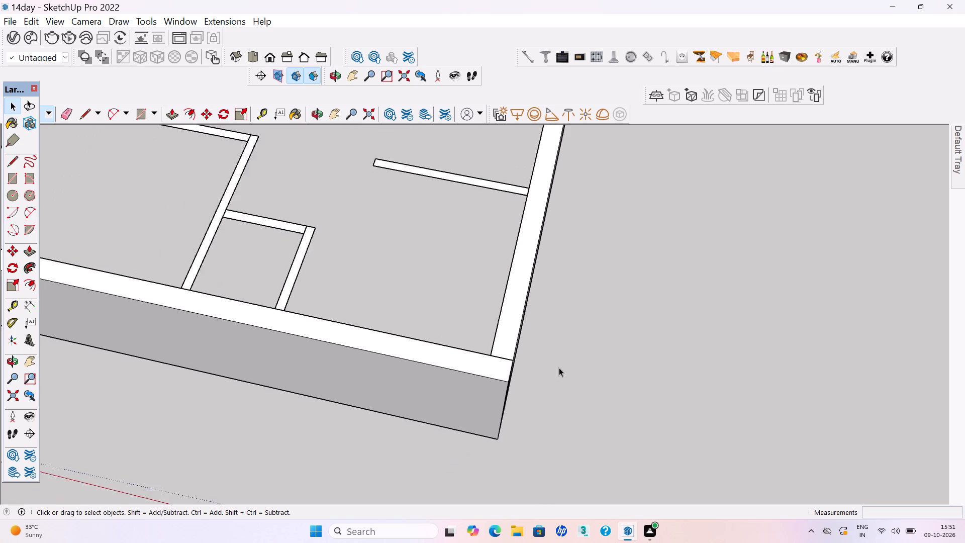
scroll(559, 368, down, 6)
middle_drag(446, 398, 466, 380)
scroll(514, 396, down, 8)
middle_drag(496, 397, 496, 369)
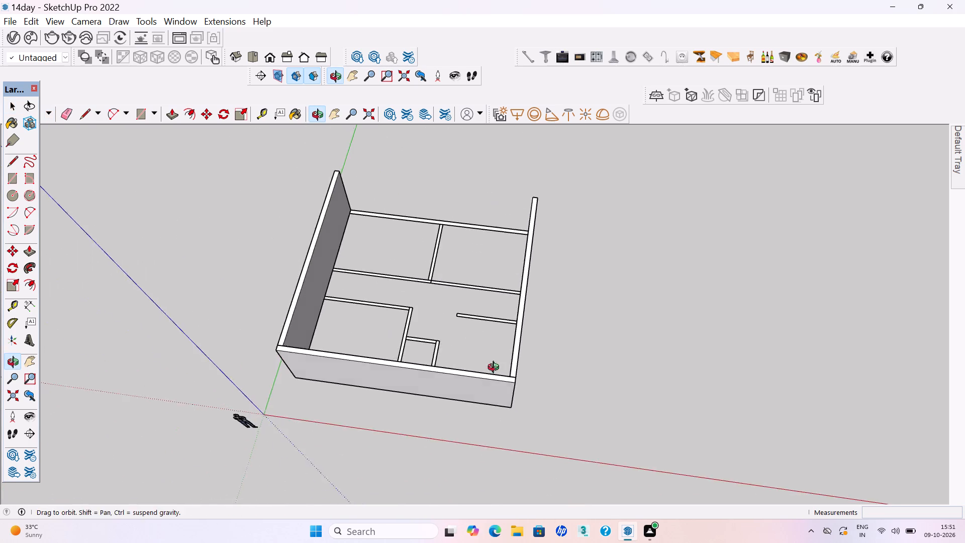
middle_drag(496, 369, 494, 334)
scroll(482, 220, up, 4)
scroll(494, 223, up, 17)
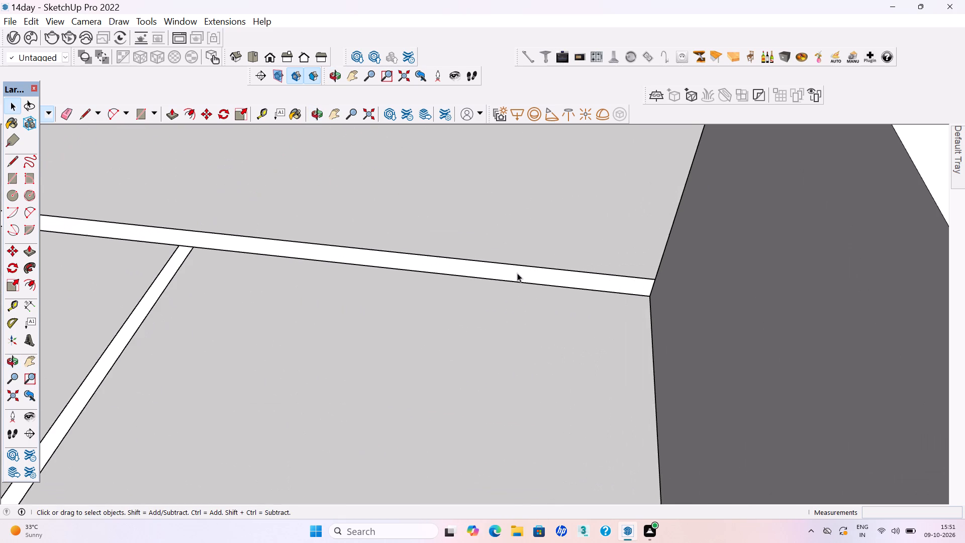
double_click(517, 273)
click(516, 275)
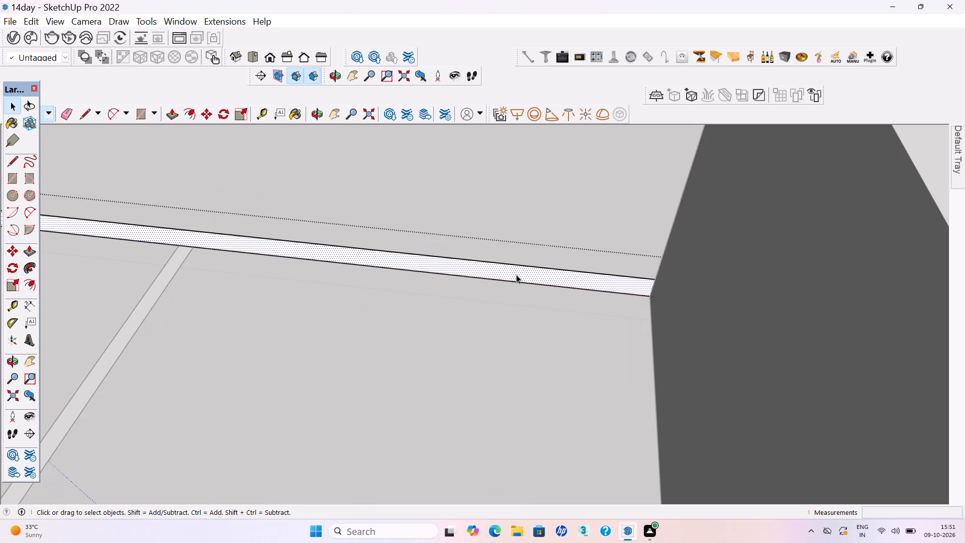
key(p)
key(Return)
click(515, 270)
scroll(601, 194, down, 5)
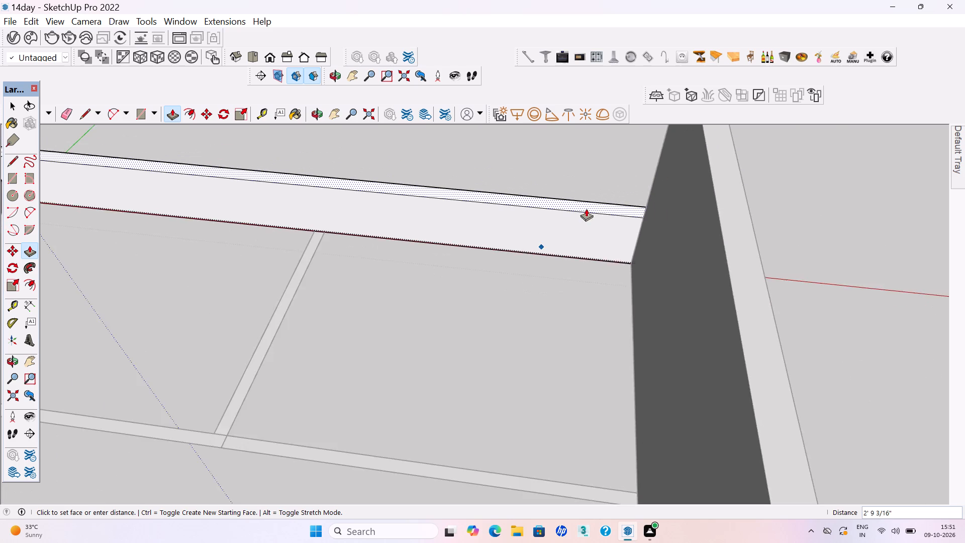
scroll(589, 211, down, 7)
click(652, 150)
key(space)
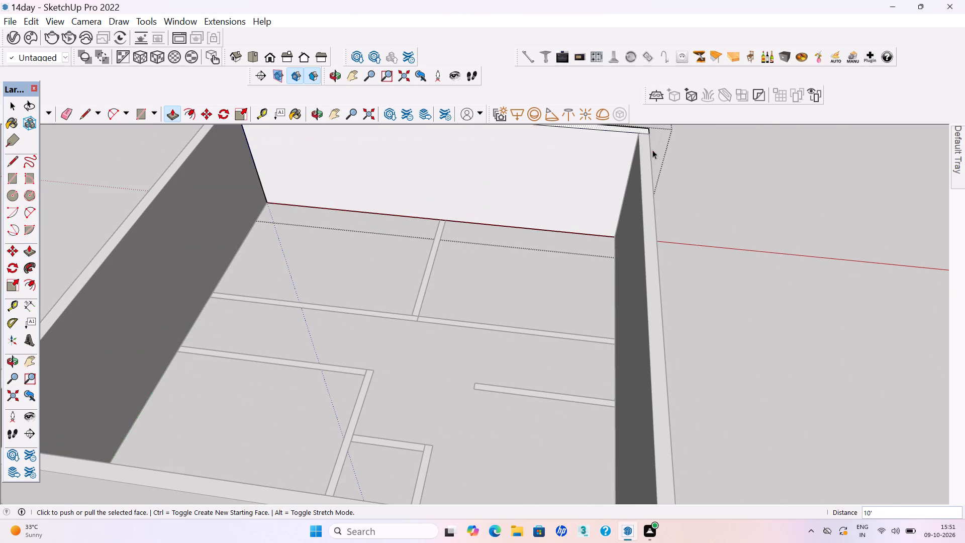
click(728, 189)
Save the model with all four outer walls raised.
scroll(597, 212, down, 4)
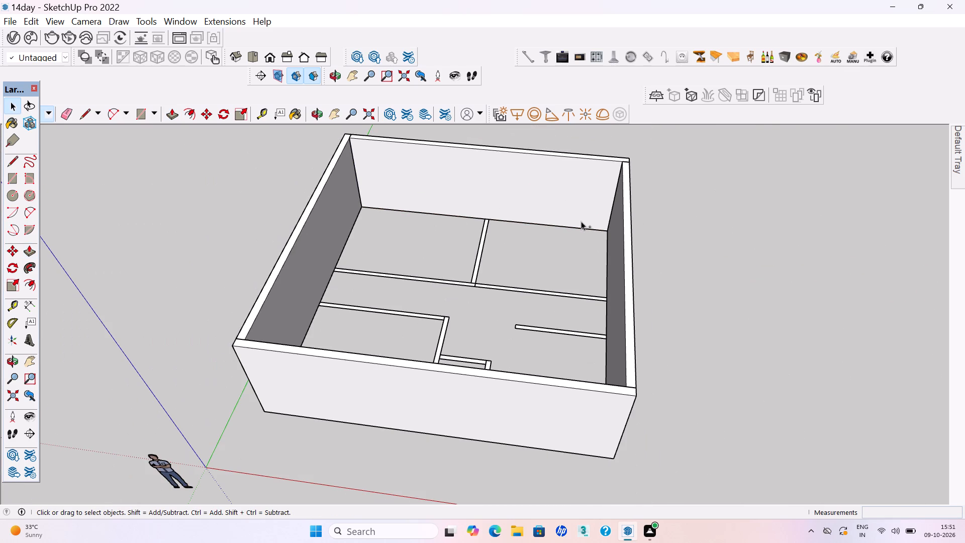
key(ctrl+s)
key(ctrl+s)
key(ctrl+s)
Inside its group, extrude the long inner partition that meets the front wall up 10' to the outer walls' top.
scroll(438, 249, down, 4)
middle_drag(438, 255, 446, 276)
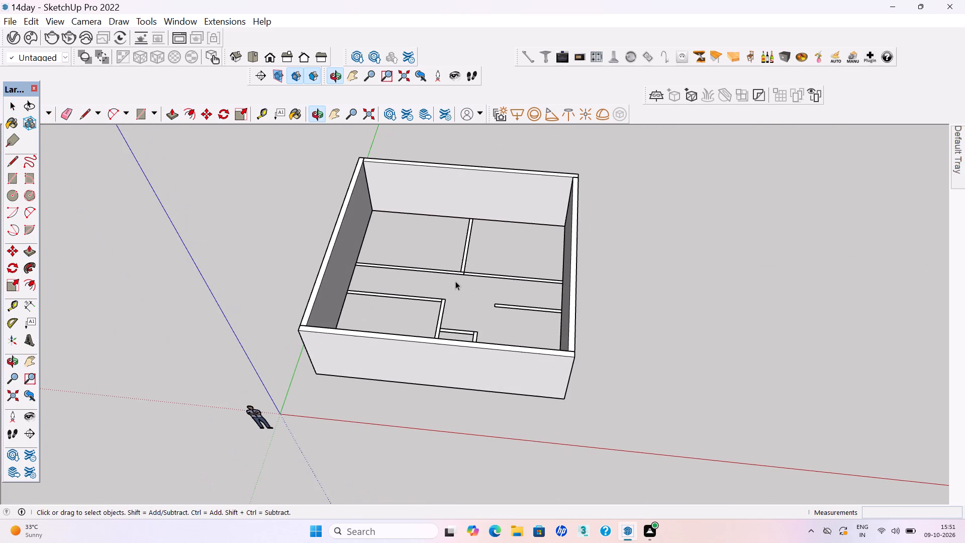
middle_drag(414, 296, 464, 376)
scroll(450, 366, up, 7)
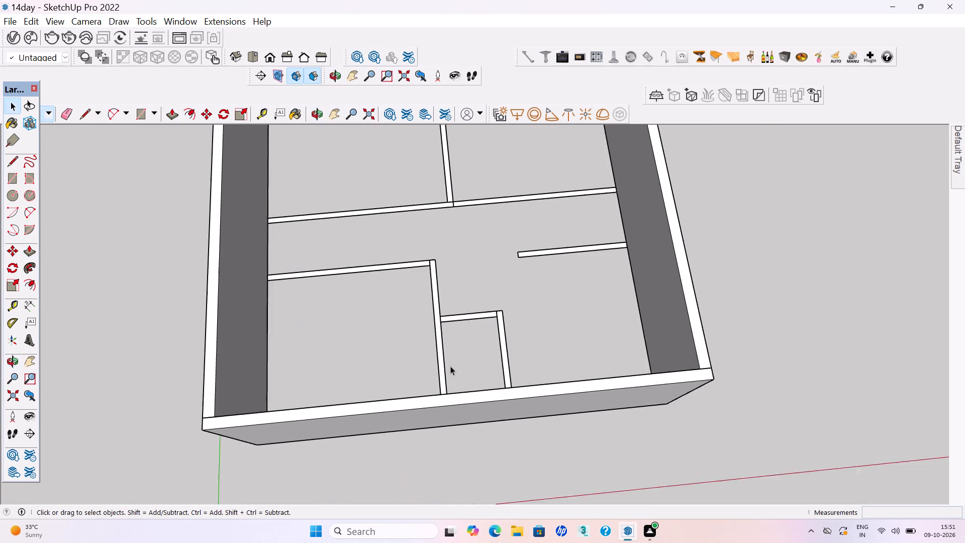
scroll(450, 366, up, 2)
middle_drag(467, 377, 458, 460)
scroll(444, 450, up, 4)
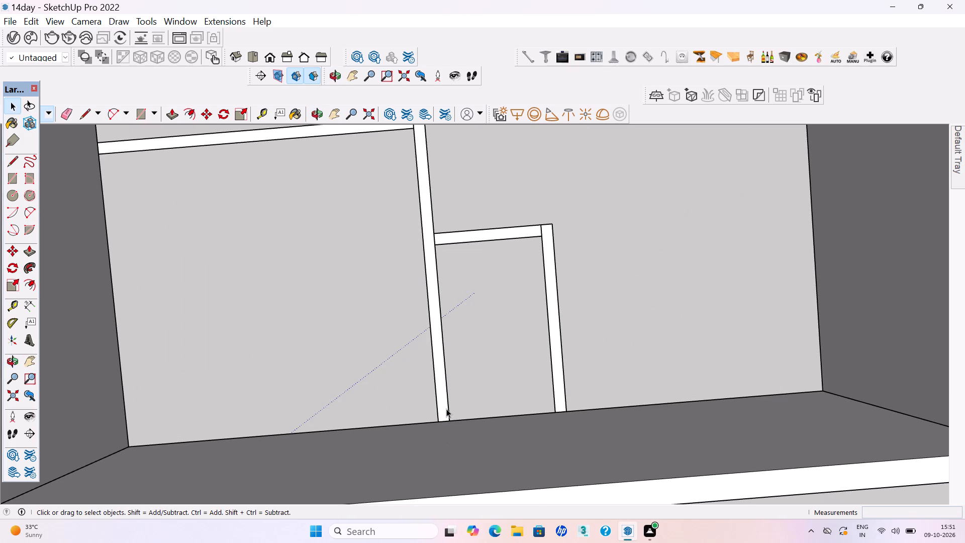
double_click(442, 405)
click(442, 405)
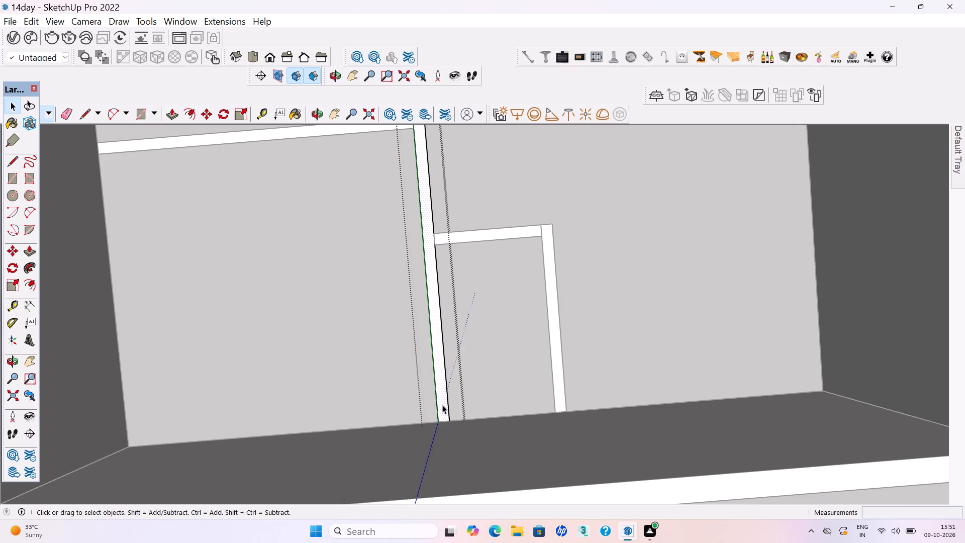
key(p)
key(Return)
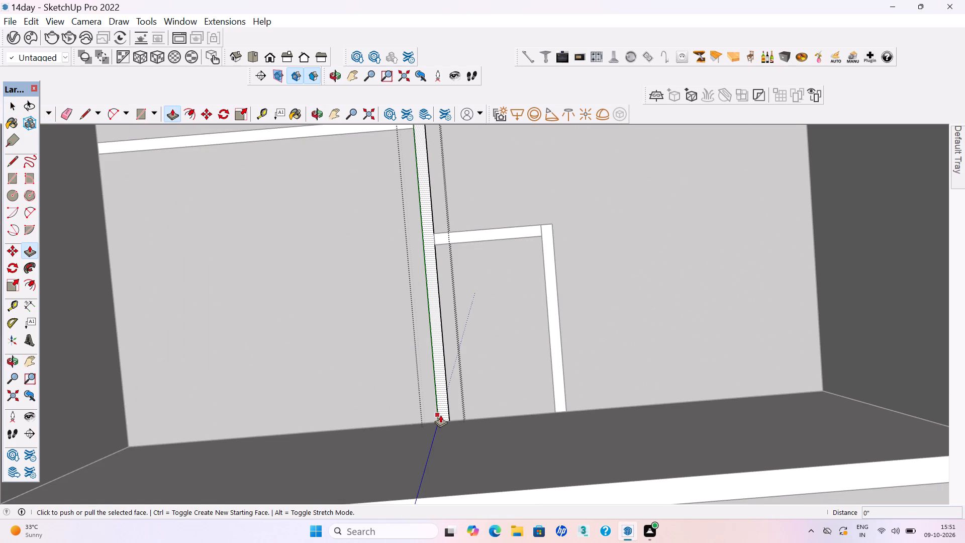
click(440, 415)
scroll(422, 484, down, 12)
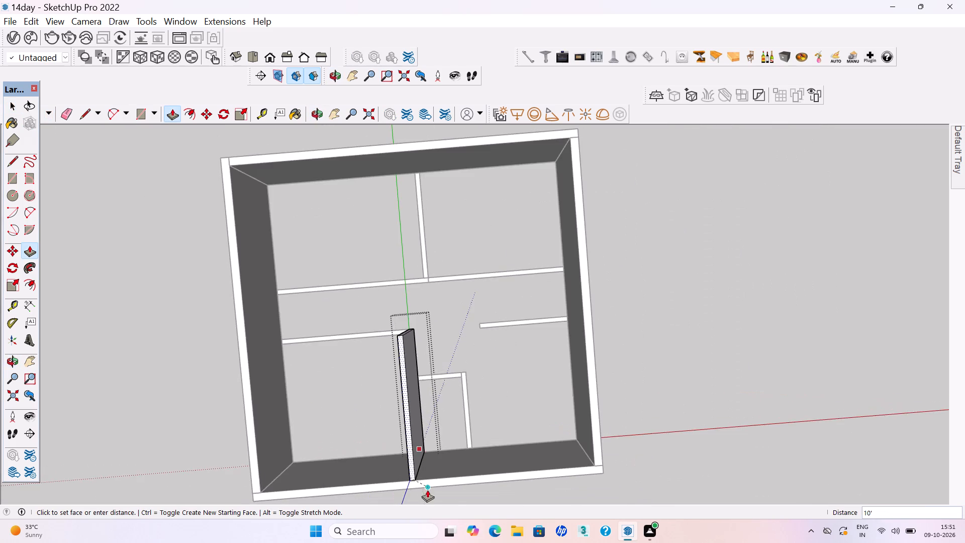
middle_drag(427, 490, 342, 285)
click(337, 346)
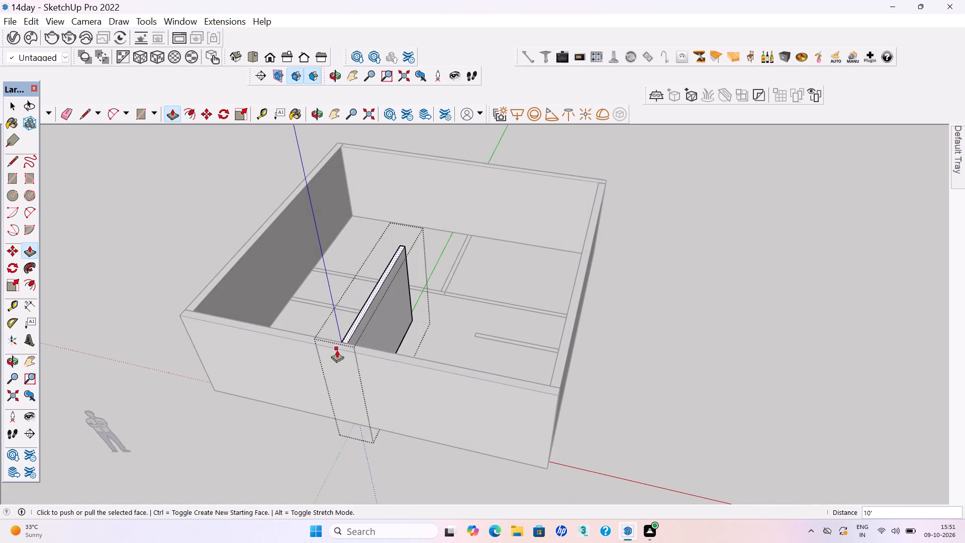
key(space)
click(677, 428)
Save the model with the raised long partition.
key(ctrl+s)
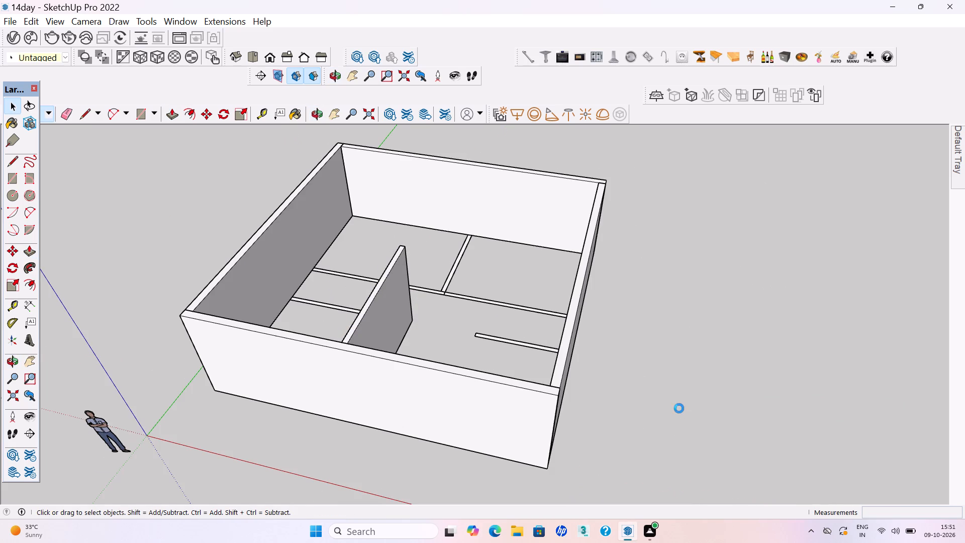
key(ctrl+s)
key(ctrl+s)
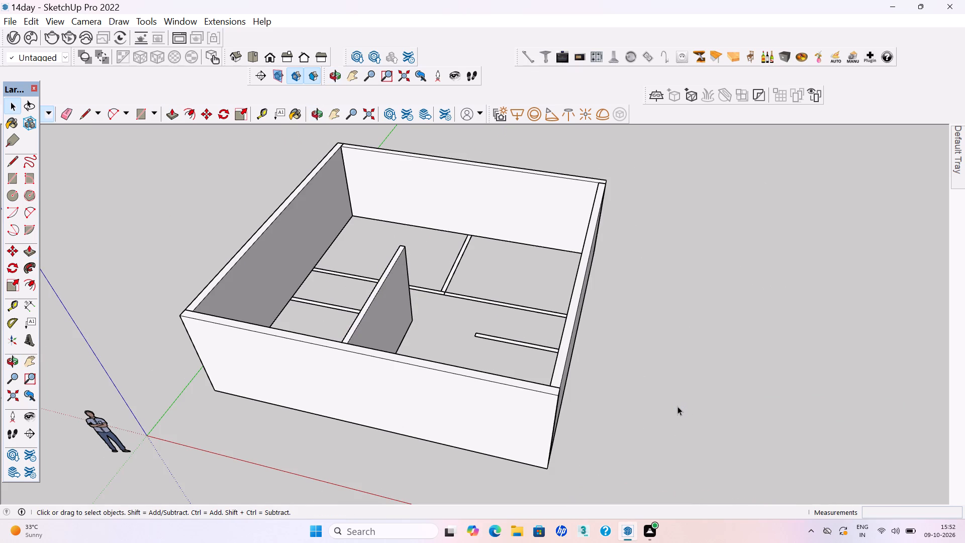
Inside its group, extrude the small room's short wall up to the top of the raised partition it adjoins.
scroll(513, 381, down, 1)
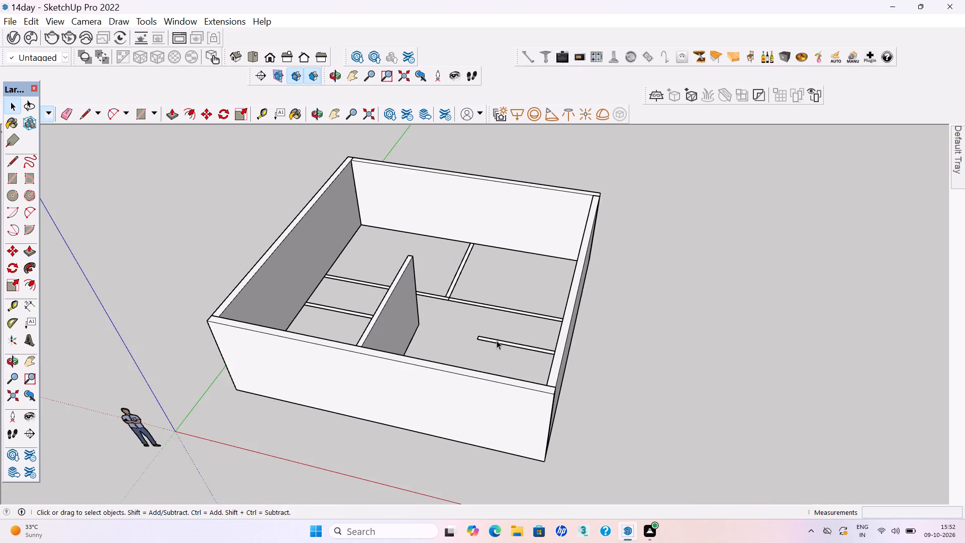
middle_drag(492, 332, 487, 475)
scroll(435, 428, up, 4)
scroll(434, 352, up, 5)
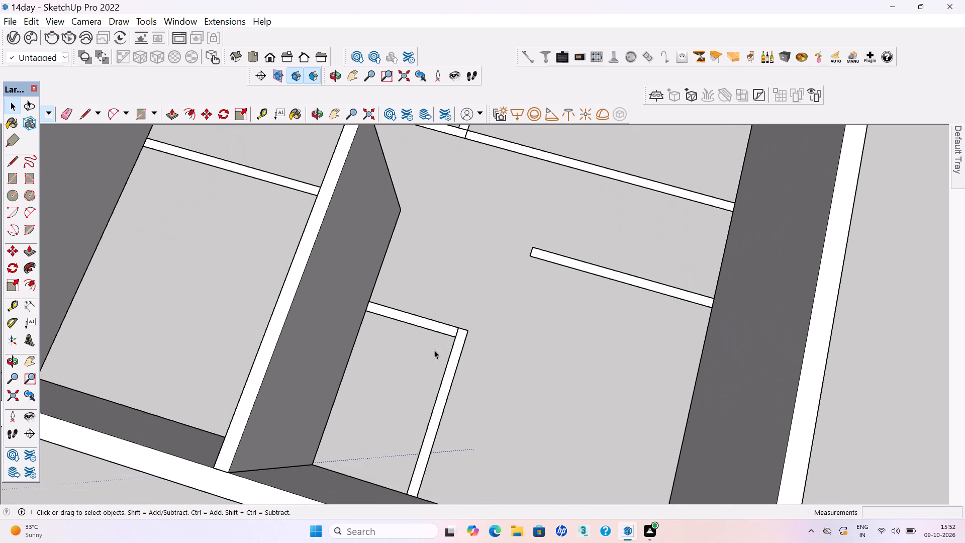
double_click(443, 329)
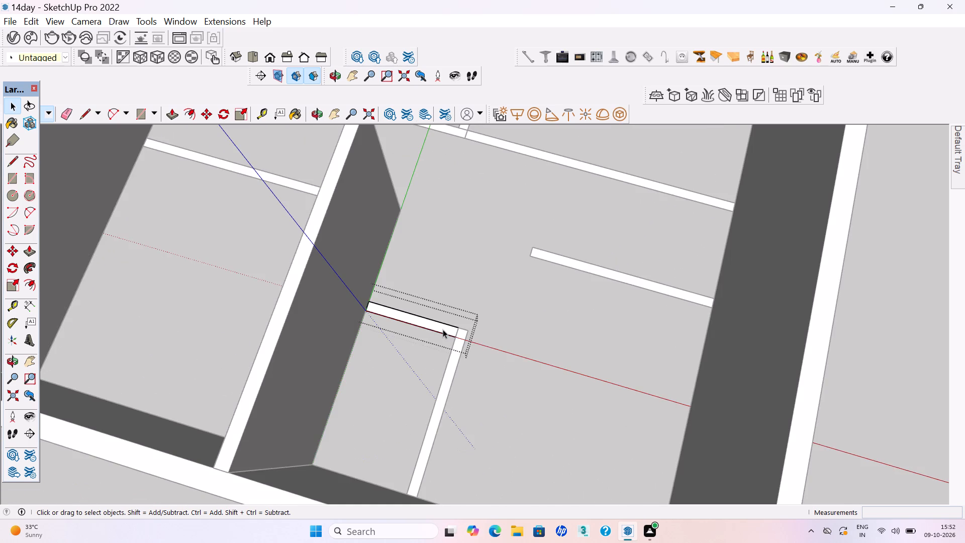
click(443, 329)
key(p)
key(Return)
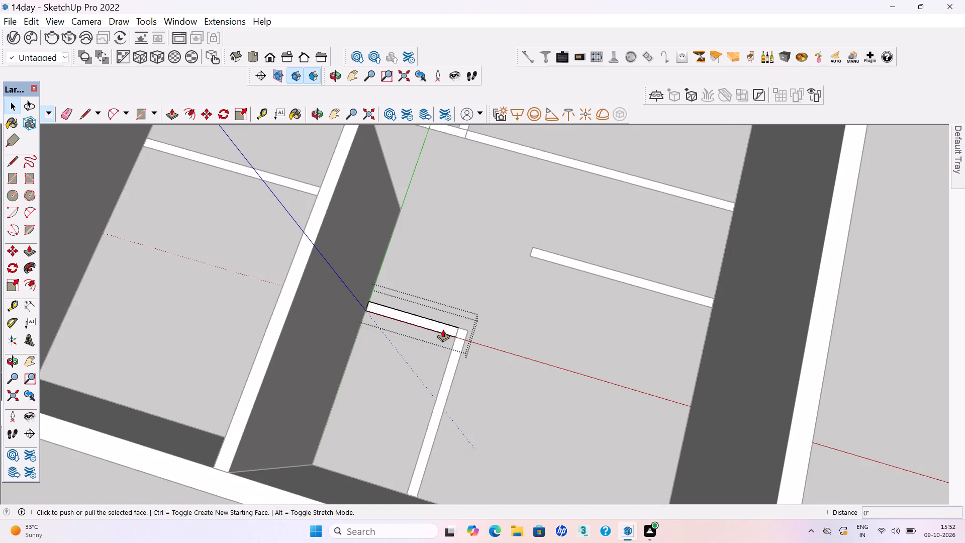
click(445, 328)
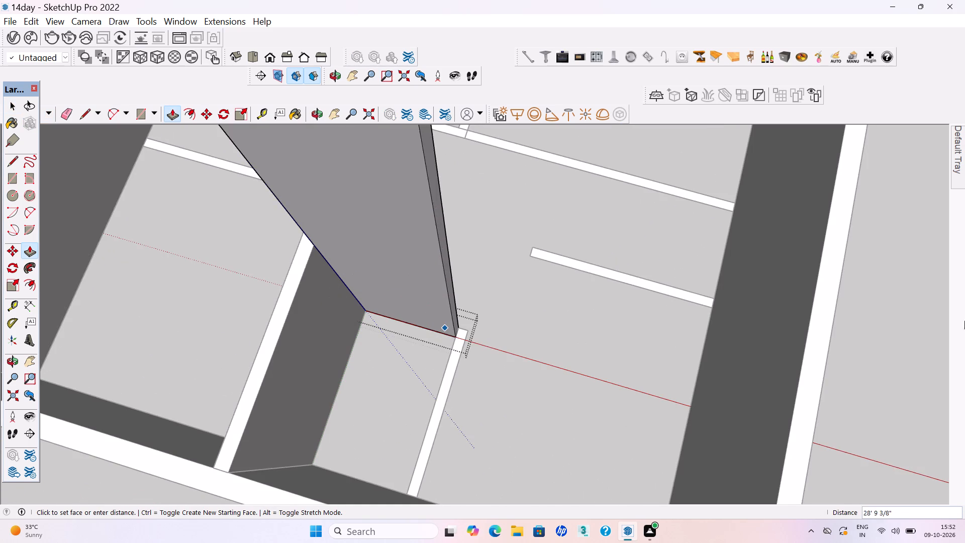
click(288, 288)
key(space)
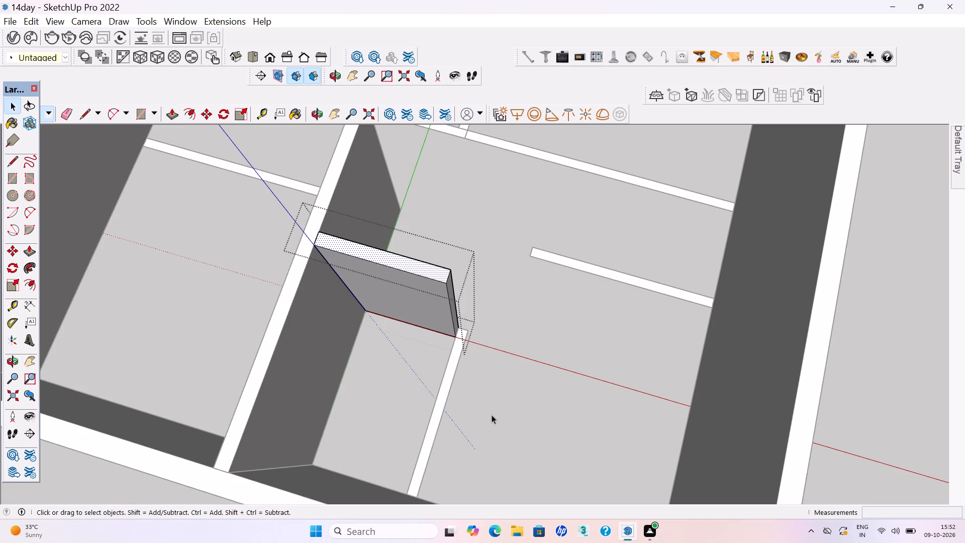
click(492, 415)
Save the model with the small room's short wall raised.
scroll(488, 419, down, 1)
key(ctrl+s)
key(ctrl+s)
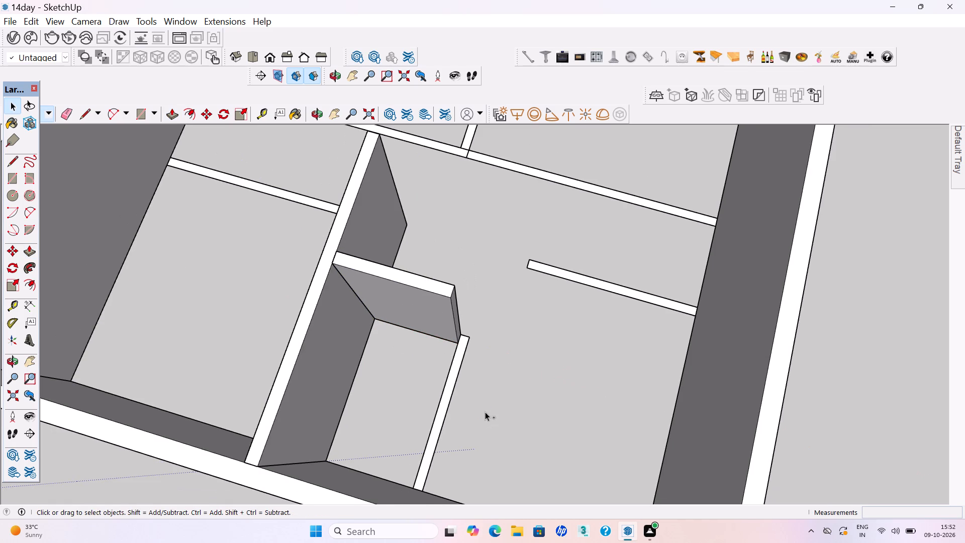
key(ctrl+s)
Inside its group, extrude the small room's remaining wall, running to the front wall, up 10' to match the short wall's top.
double_click(434, 437)
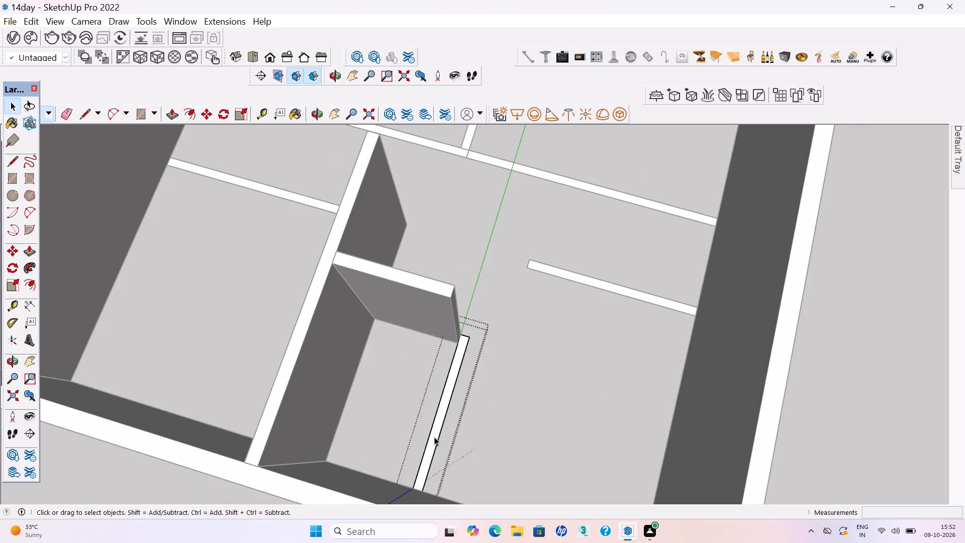
click(434, 437)
key(p)
key(Return)
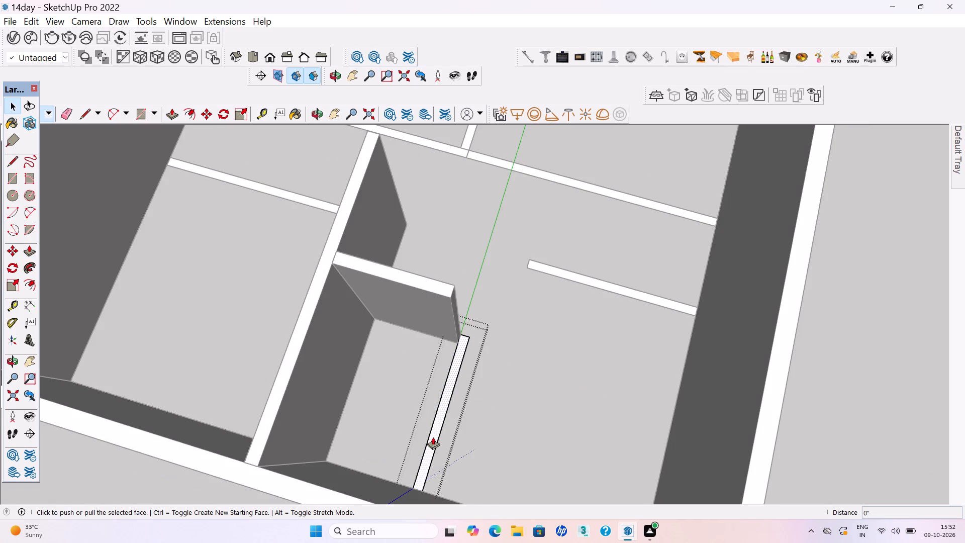
click(433, 437)
click(449, 286)
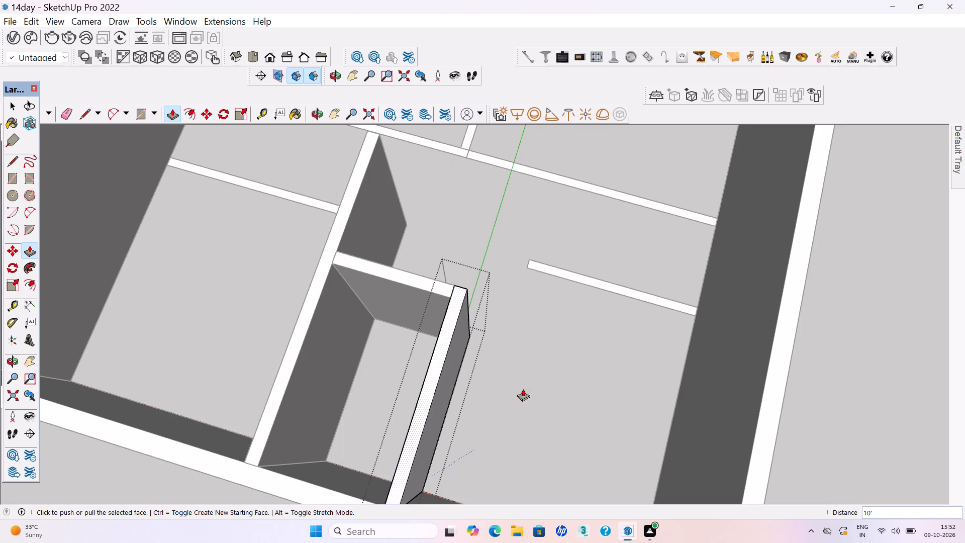
Leave the wall group and save the model with both small-room walls raised.
key(space)
click(524, 389)
key(ctrl+s)
key(ctrl+s)
key(ctrl+s)
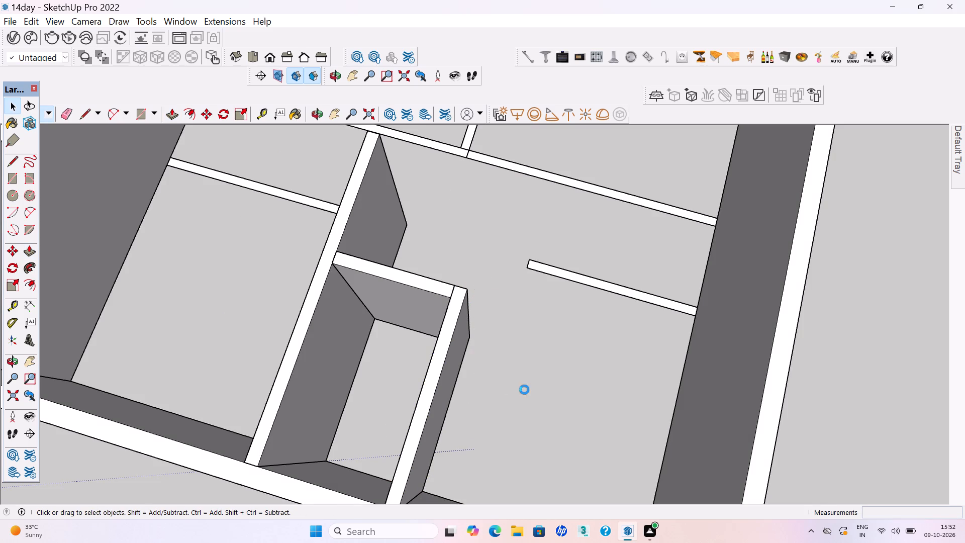
key(ctrl+s)
key(ctrl+s)
Inside its group, extrude the partition between the outer side wall and the long partition up 10' to the long partition's top.
scroll(553, 395, down, 5)
middle_drag(560, 379, 585, 310)
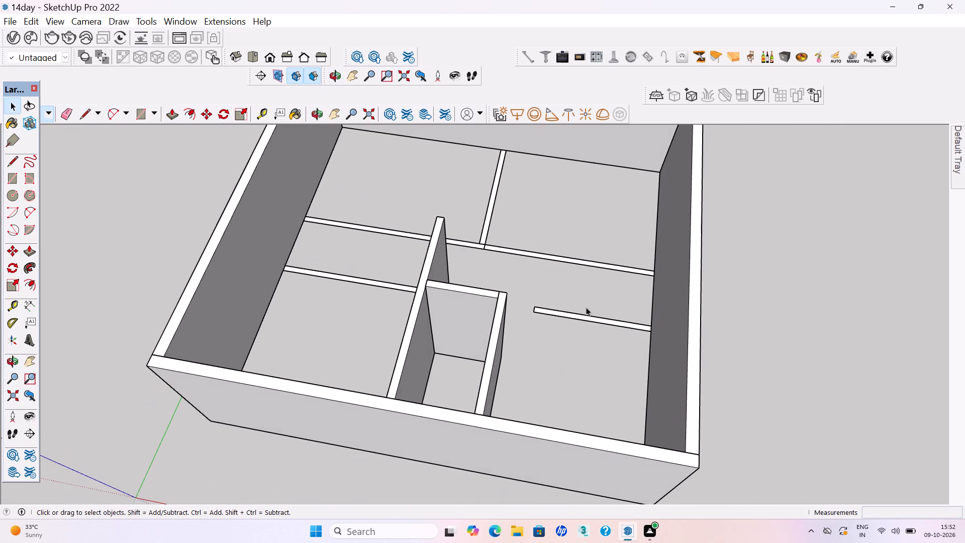
scroll(373, 257, up, 9)
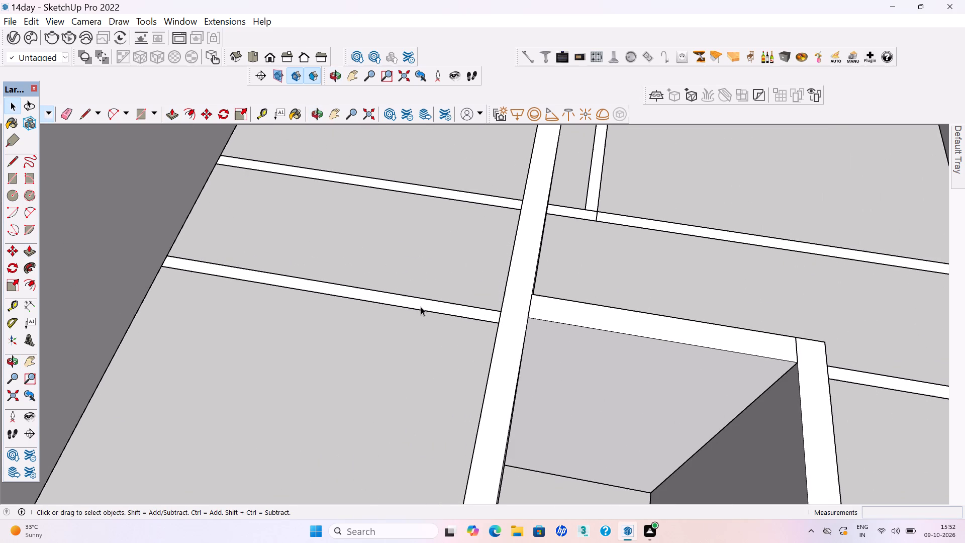
double_click(421, 307)
click(421, 307)
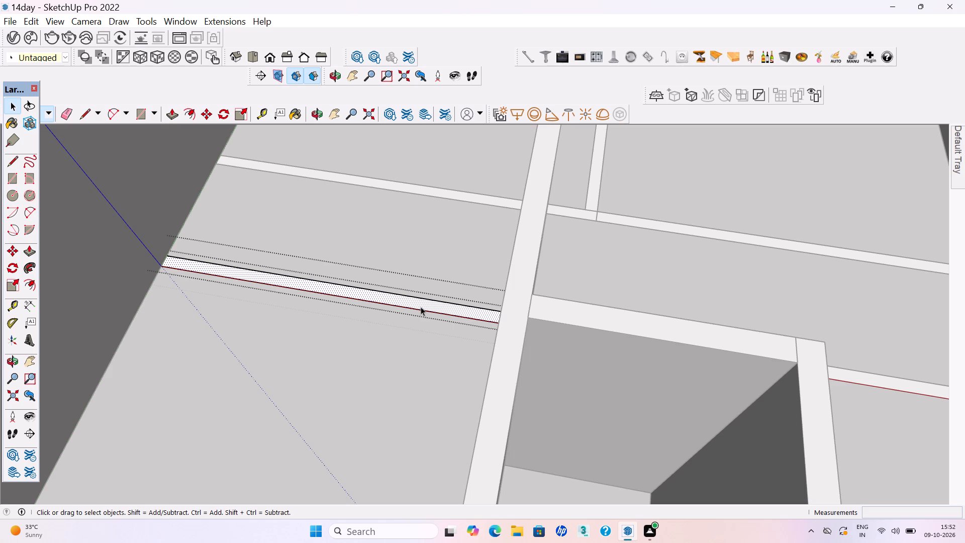
key(p)
click(430, 300)
scroll(489, 238, down, 8)
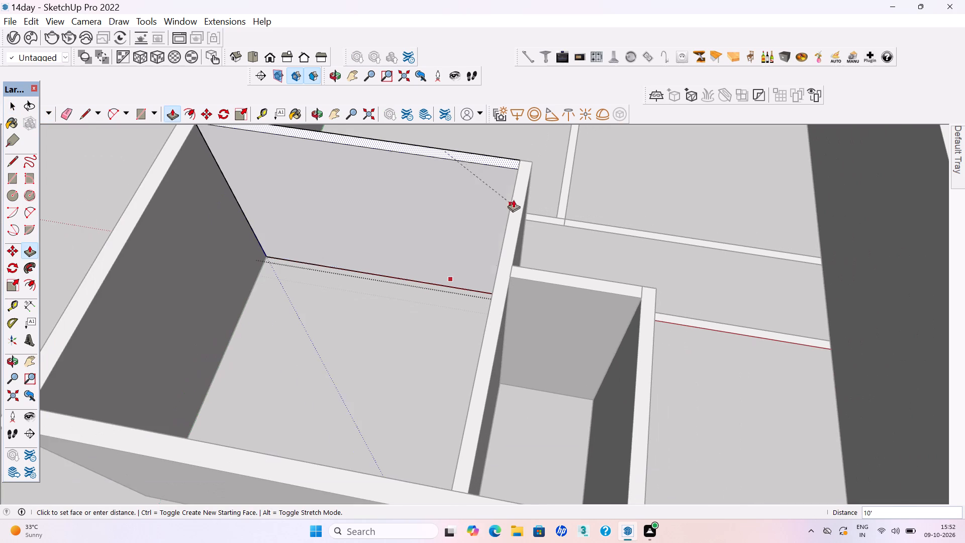
click(522, 182)
key(space)
click(355, 317)
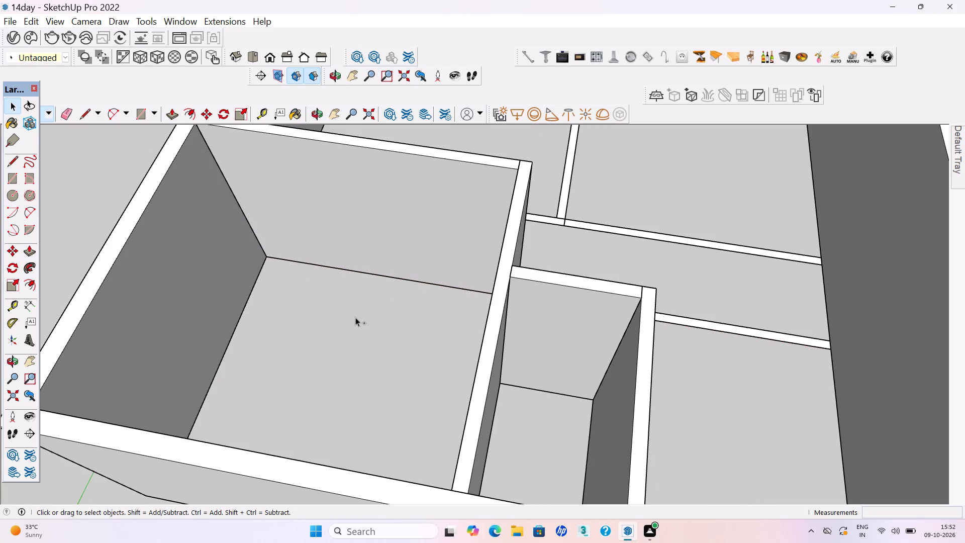
Save the model with the front corner room's rear partition raised.
key(ctrl+s)
key(ctrl+s)
key(ctrl+s)
Inside its group, extrude the short free-ended partition opposite the small room up to the top of the outer wall it adjoins.
scroll(337, 337, down, 4)
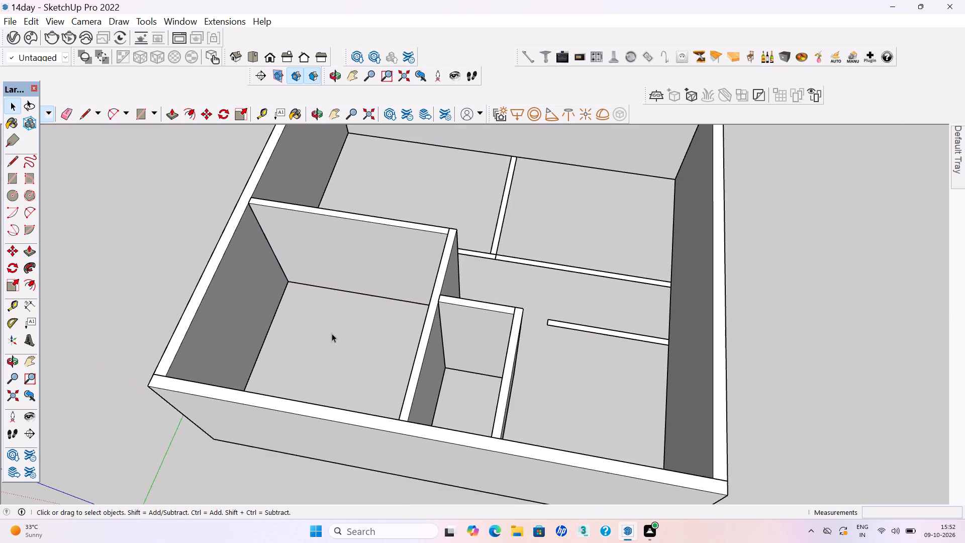
scroll(332, 333, down, 5)
scroll(519, 332, up, 8)
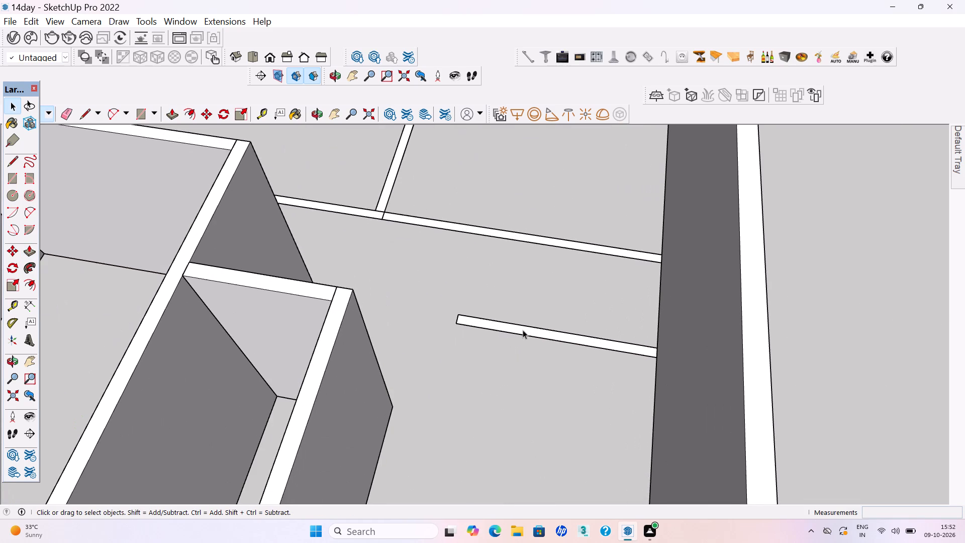
double_click(527, 332)
click(528, 332)
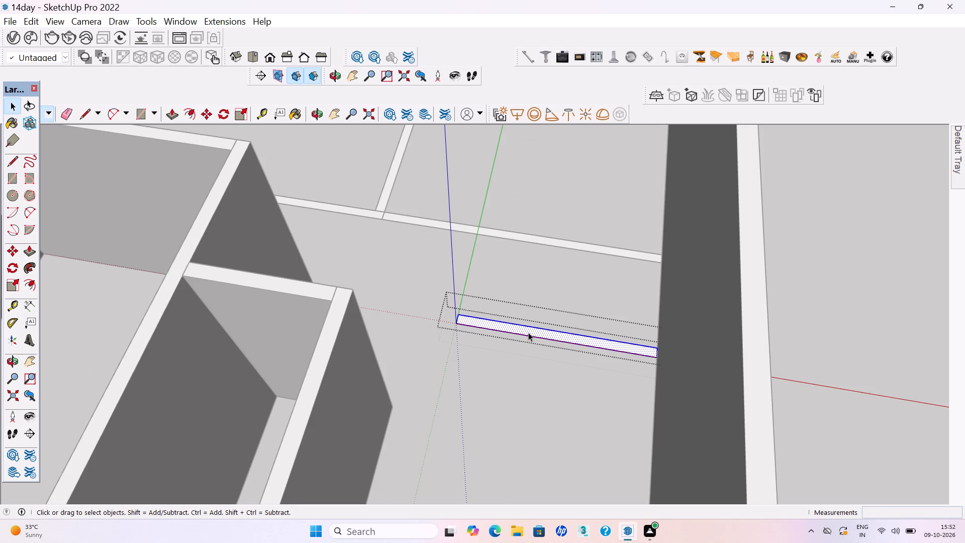
key(p)
key(Return)
click(527, 328)
scroll(639, 302, down, 2)
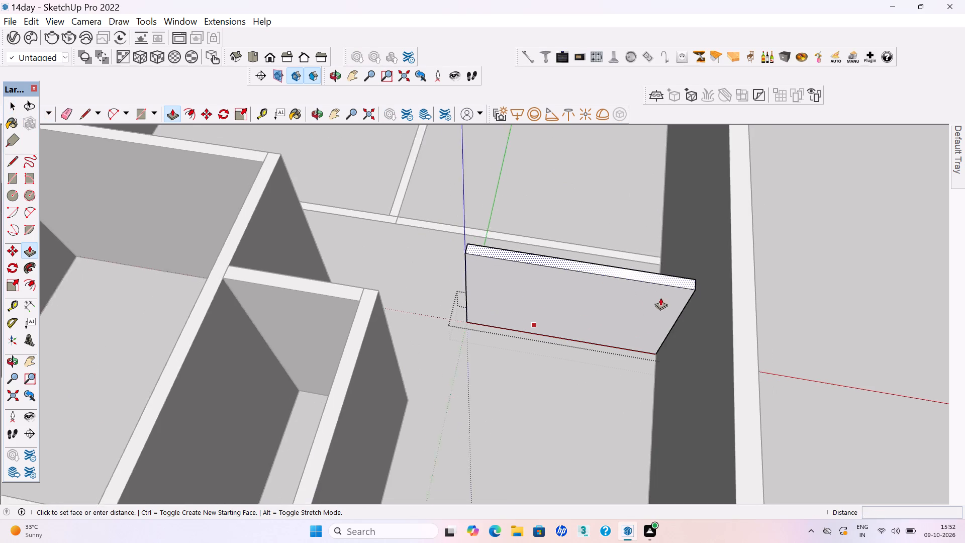
scroll(660, 298, down, 3)
click(726, 283)
key(space)
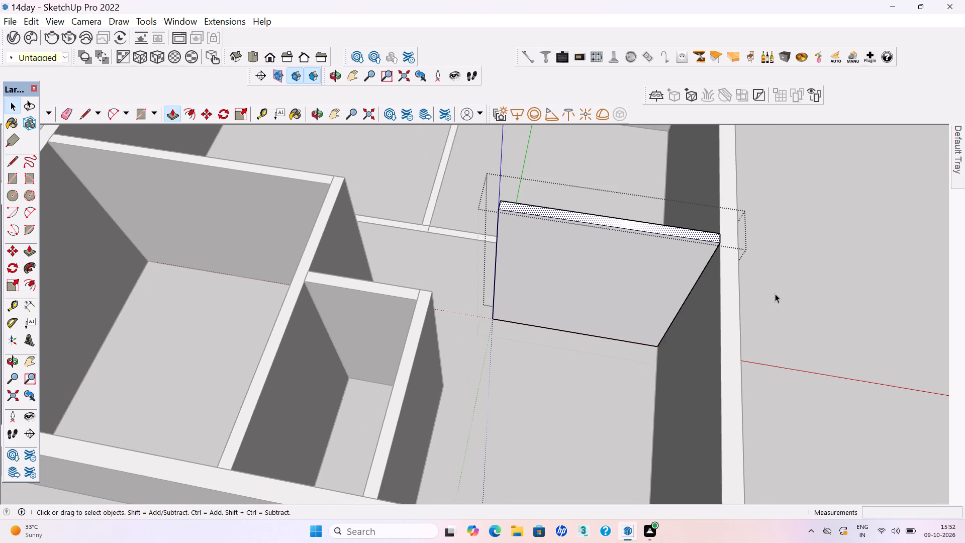
click(775, 294)
Save the model with the short free-ended partition raised.
scroll(553, 323, down, 4)
key(ctrl+s)
key(ctrl+s)
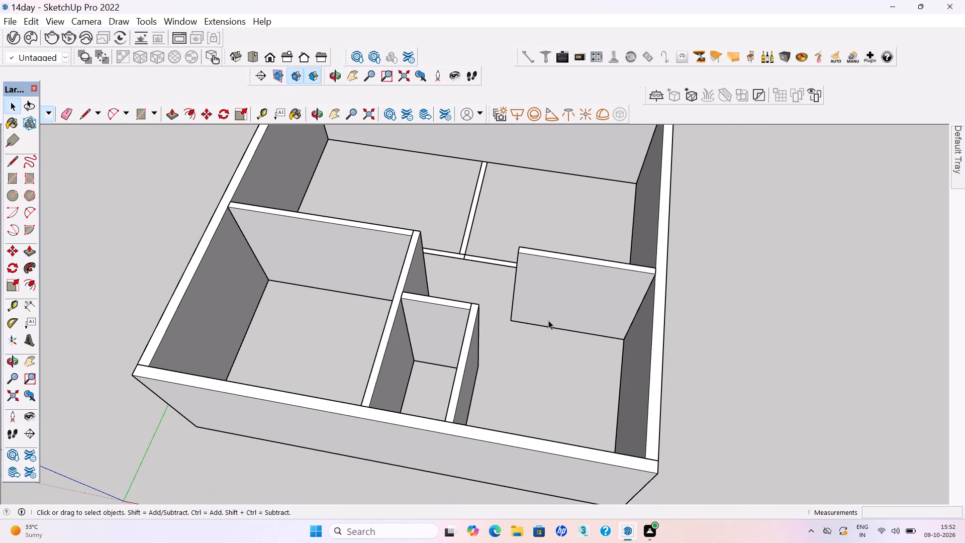
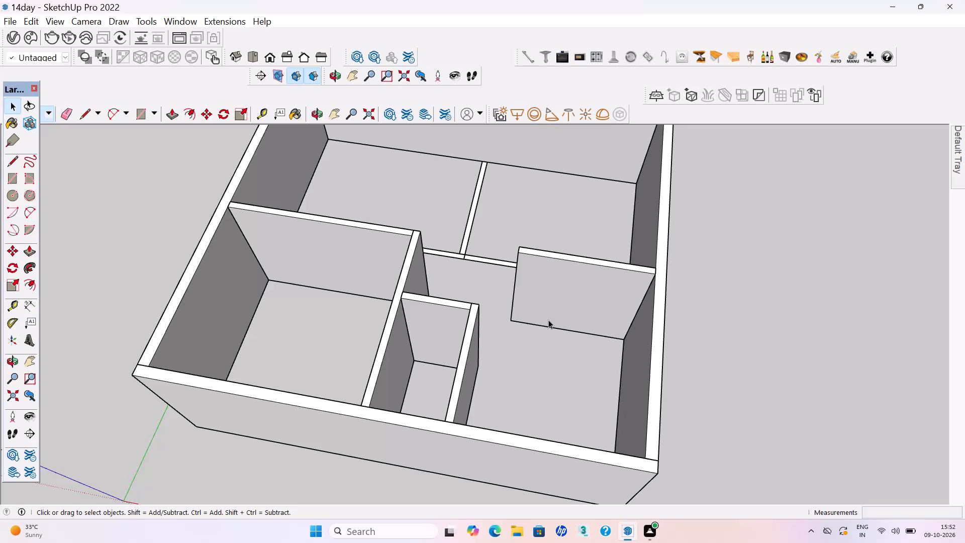
Group the flat footprint of the rear cross partition's half running from the green-axis side outer wall to the perpendicular divider.
scroll(548, 320, down, 2)
middle_drag(518, 338, 506, 358)
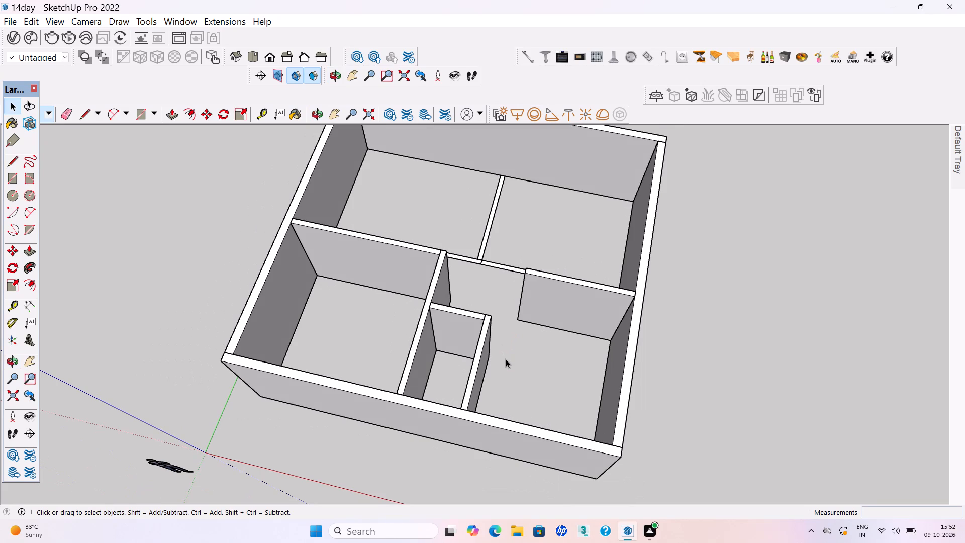
scroll(497, 367, down, 2)
middle_drag(410, 361, 438, 367)
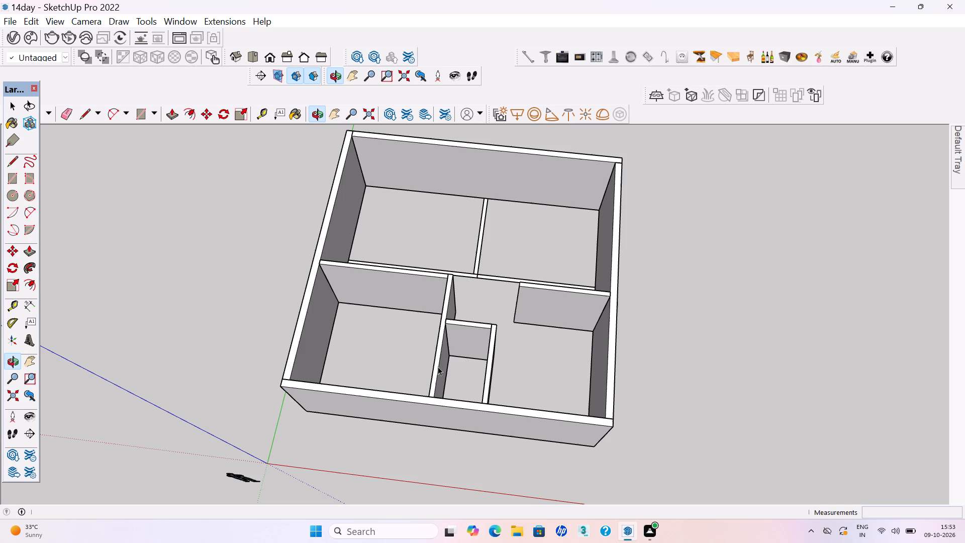
scroll(438, 367, up, 1)
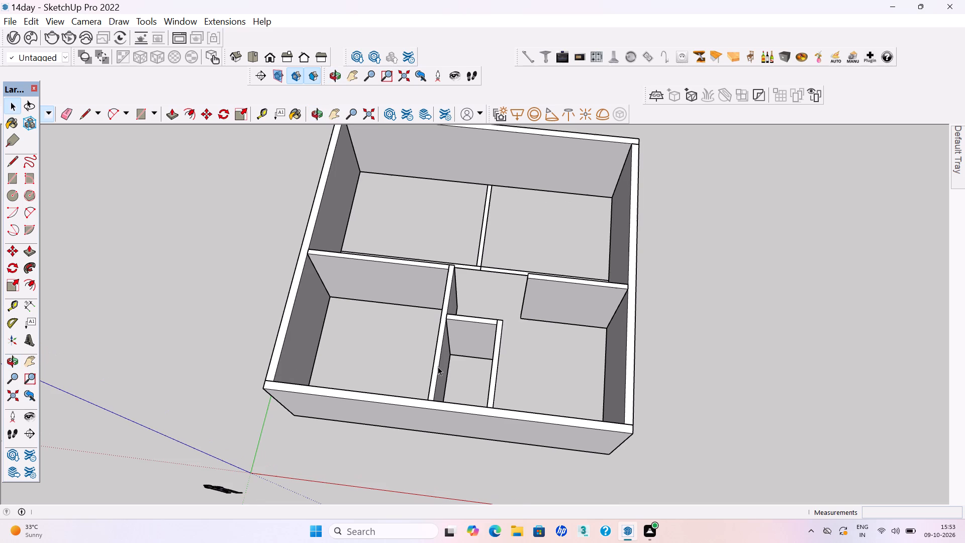
middle_drag(401, 381, 406, 430)
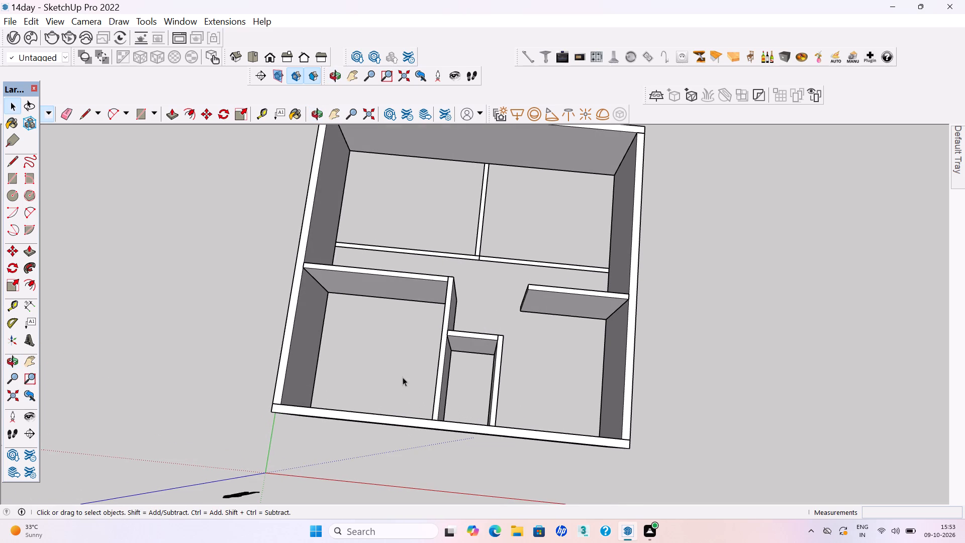
scroll(454, 301, up, 3)
scroll(496, 232, up, 8)
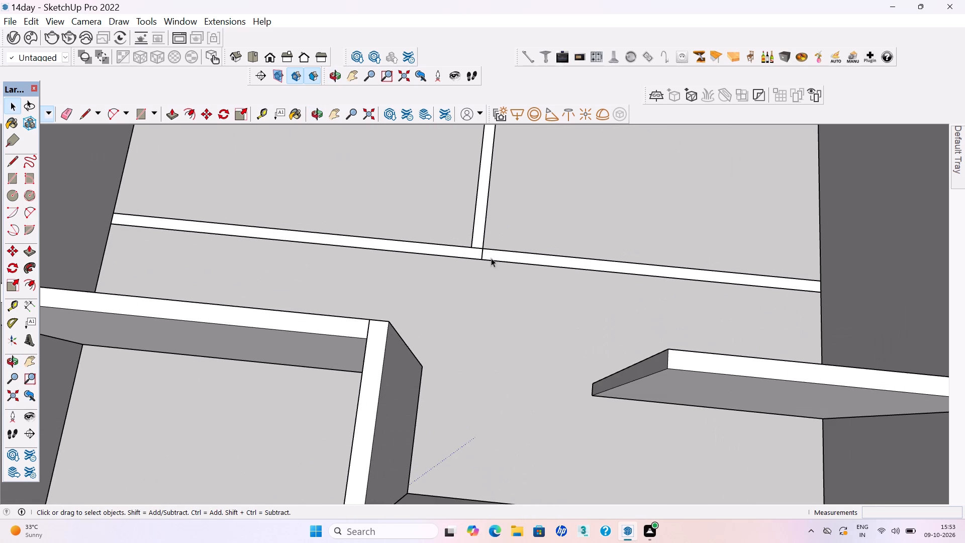
scroll(480, 236, up, 4)
double_click(462, 261)
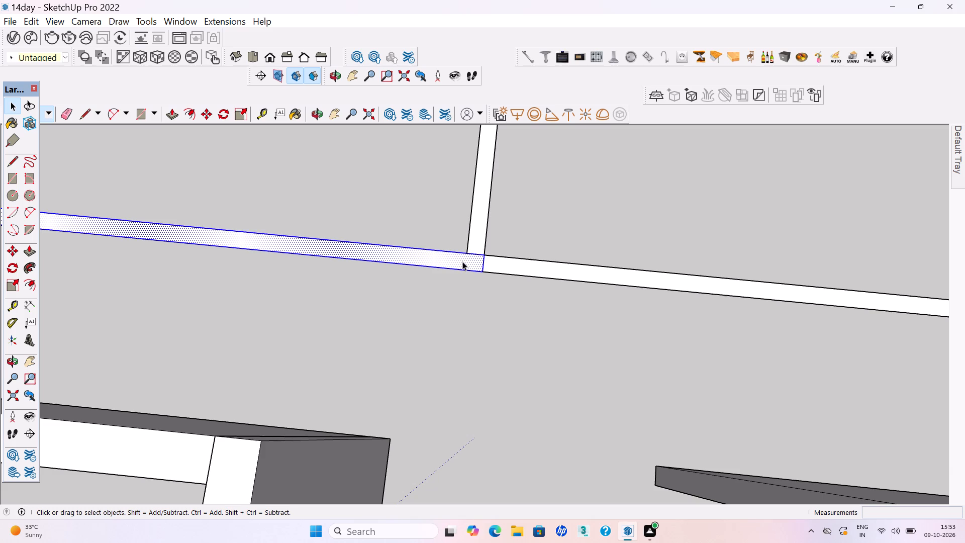
click(459, 263)
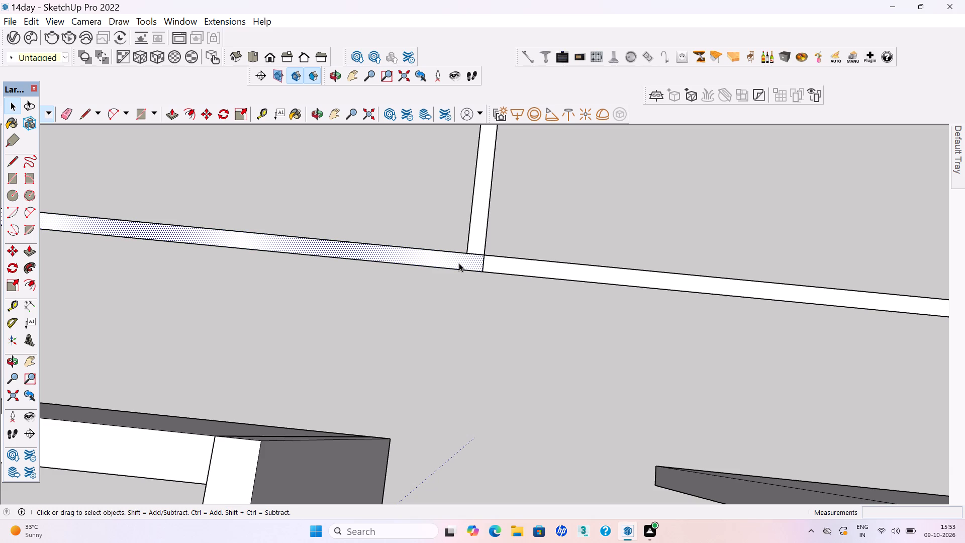
double_click(460, 262)
right_click(460, 262)
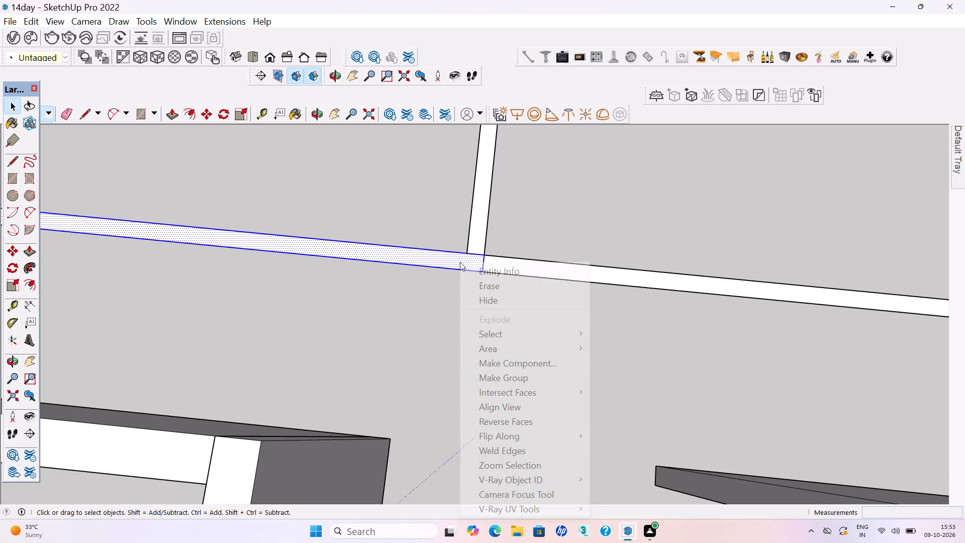
click(491, 378)
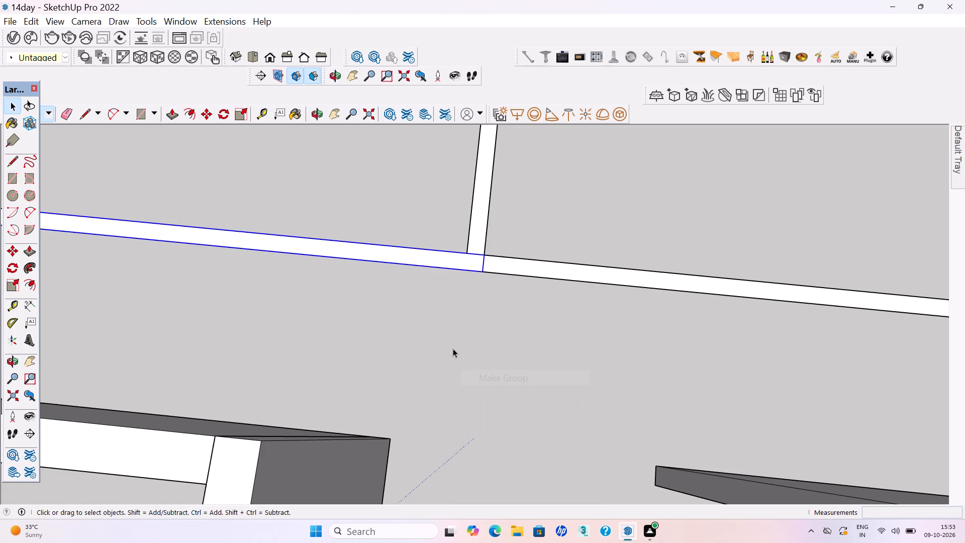
Inside its group, extrude that half of the rear cross partition up 10' to the top of the outer wall.
double_click(429, 261)
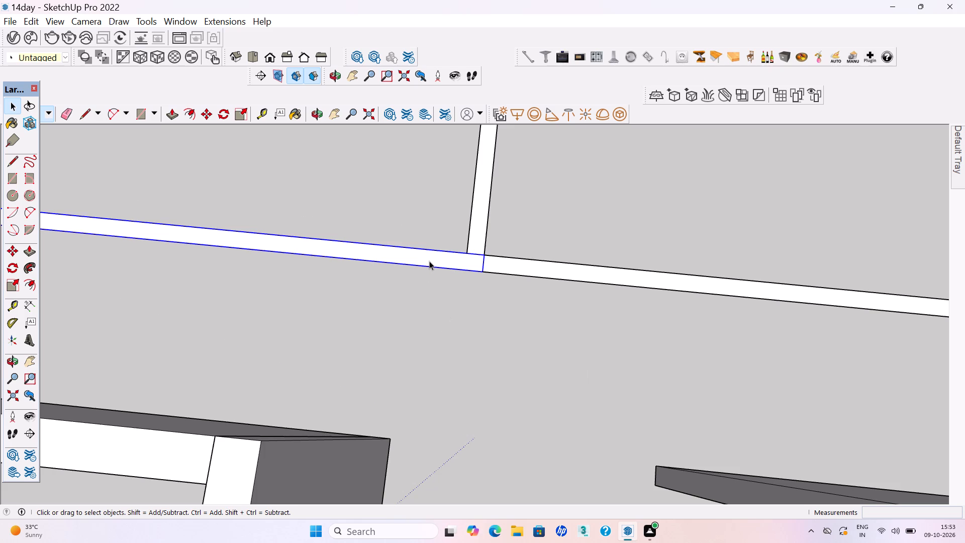
click(424, 261)
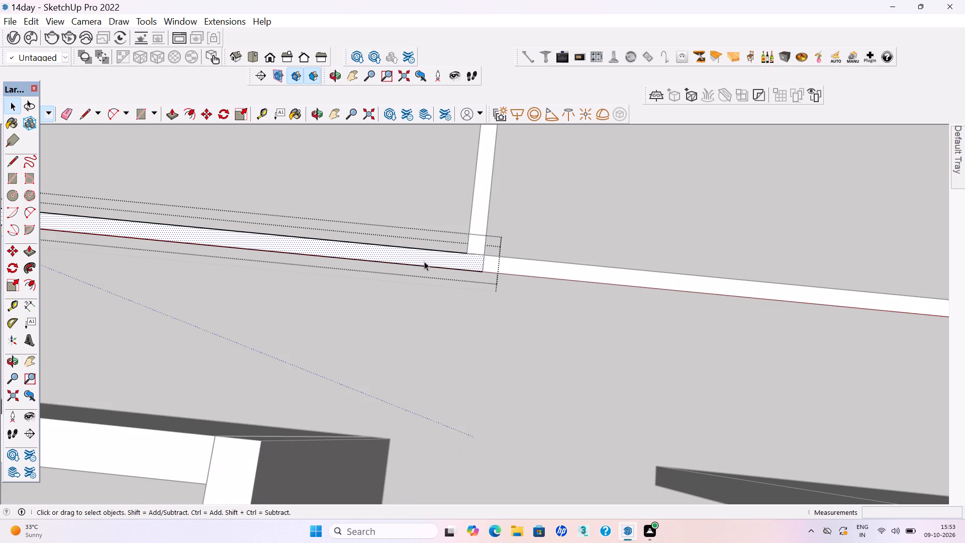
key(p)
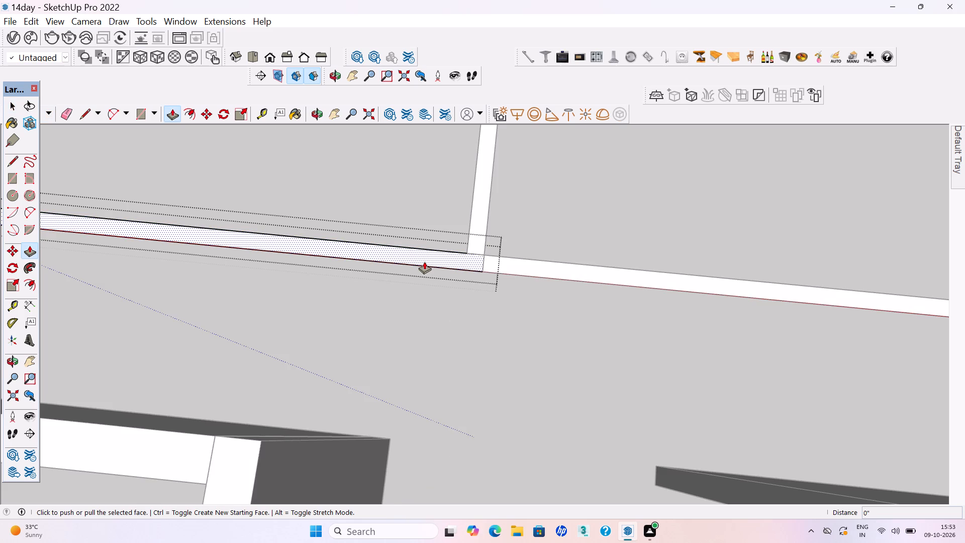
key(Return)
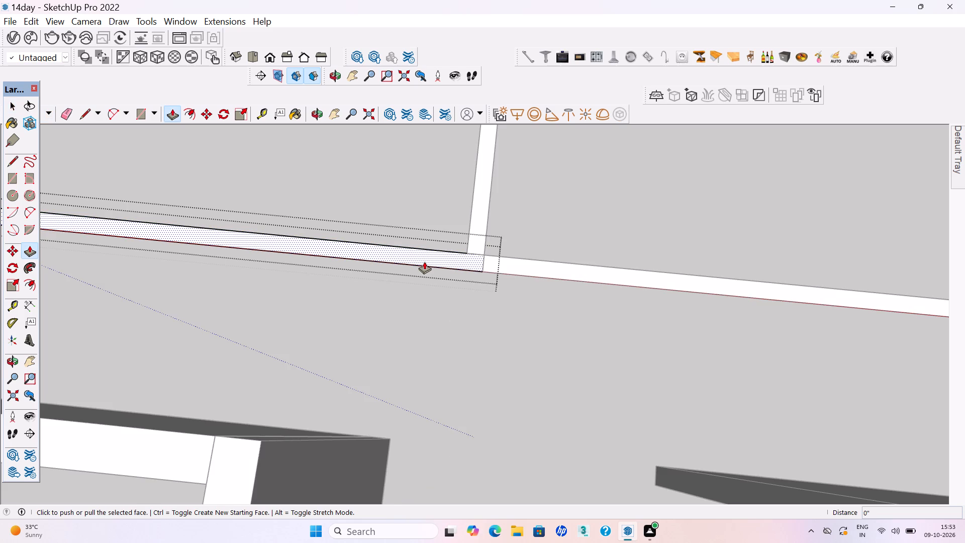
click(424, 261)
scroll(388, 156, down, 8)
scroll(381, 198, down, 4)
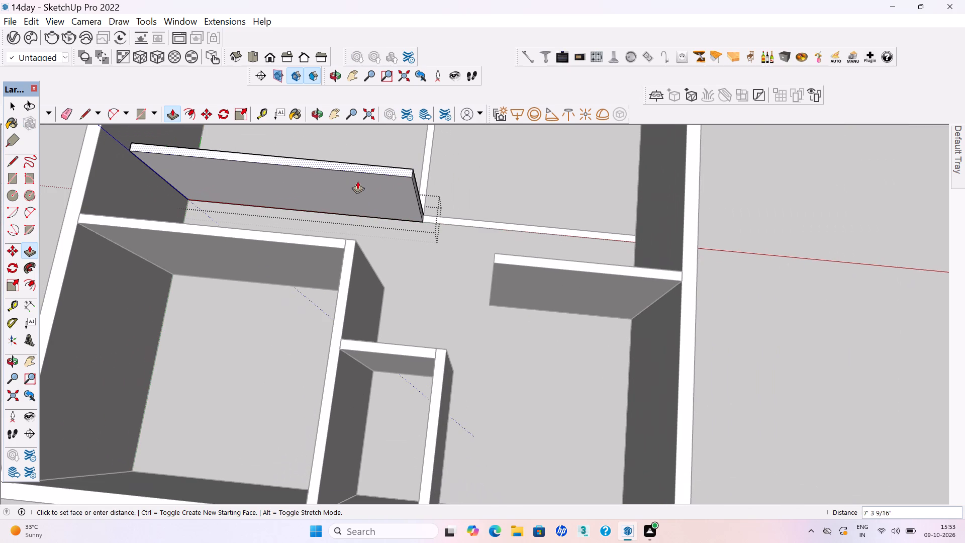
click(79, 161)
scroll(179, 191, down, 3)
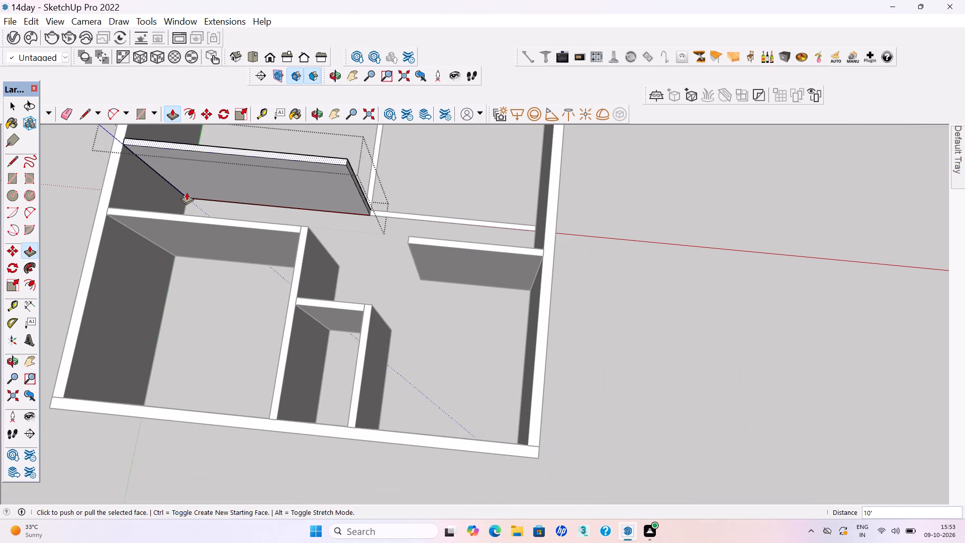
key(space)
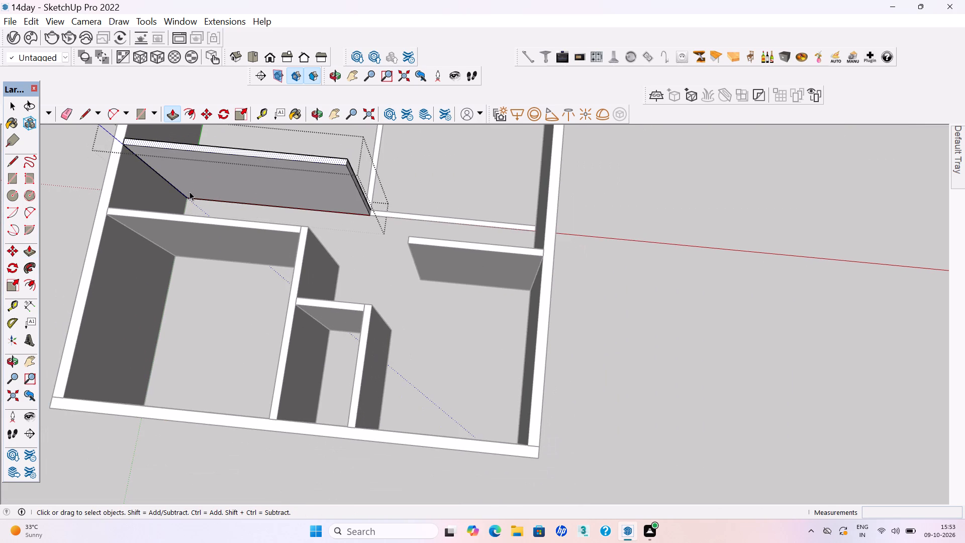
click(352, 242)
Inside its group, extrude the partition dividing the two rear rooms up 10' to the raised cross partition's top.
scroll(307, 224, down, 3)
middle_drag(308, 224, 315, 198)
scroll(339, 109, up, 6)
scroll(362, 168, up, 7)
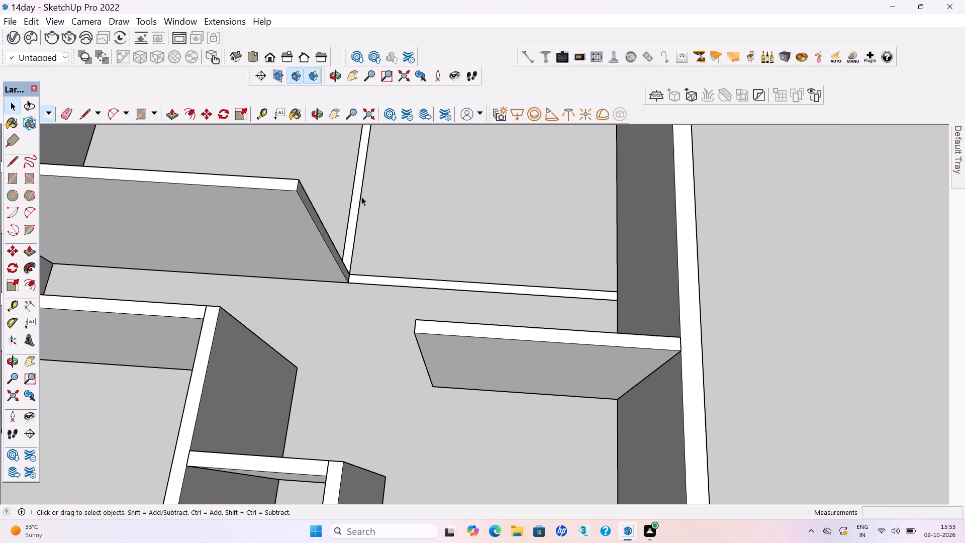
double_click(352, 223)
click(352, 223)
click(350, 231)
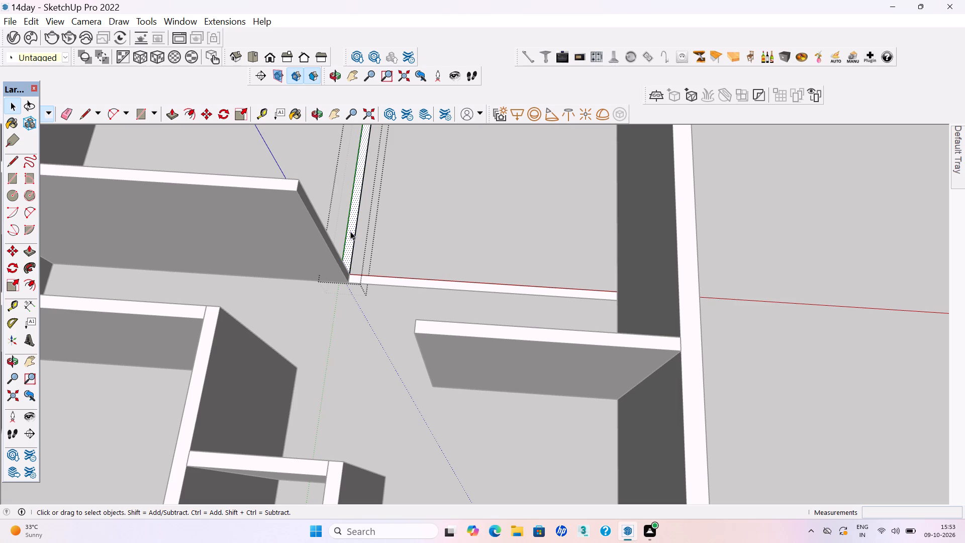
key(p)
key(Return)
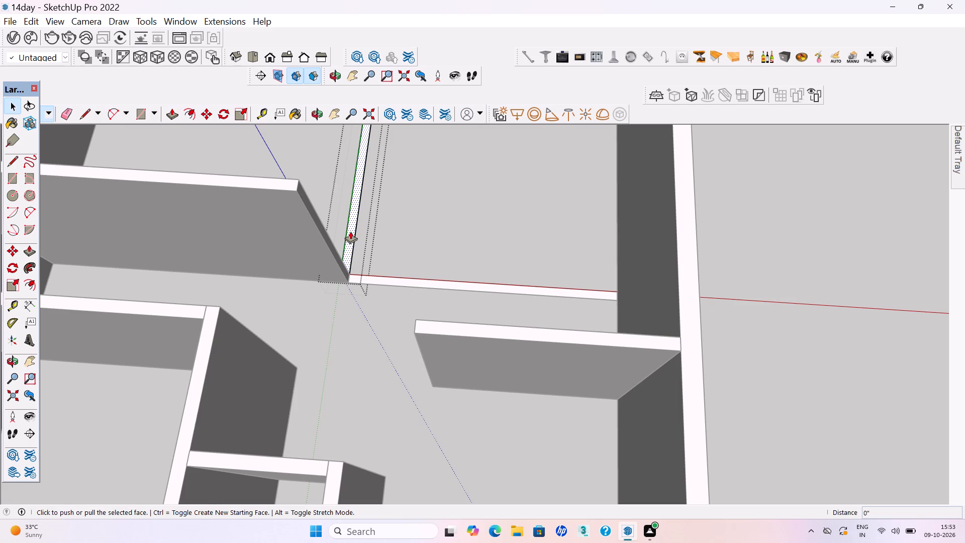
click(350, 231)
click(284, 184)
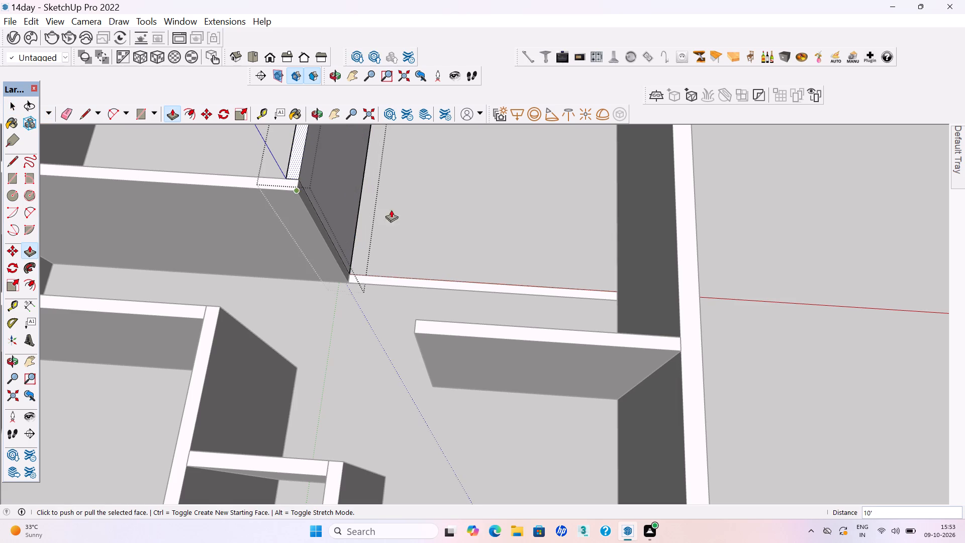
scroll(434, 224, down, 8)
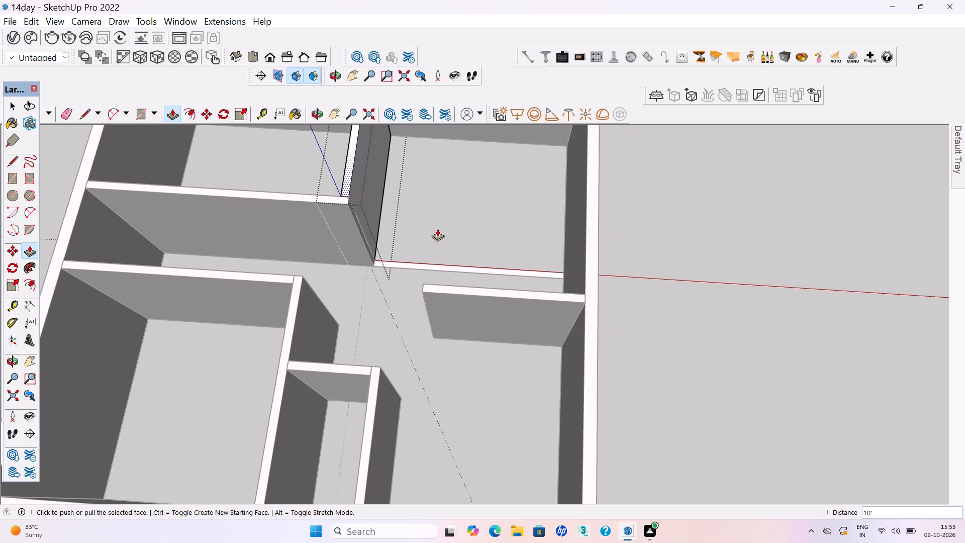
key(space)
click(462, 248)
Save the model with the divider between the two rear rooms raised.
scroll(461, 246, down, 1)
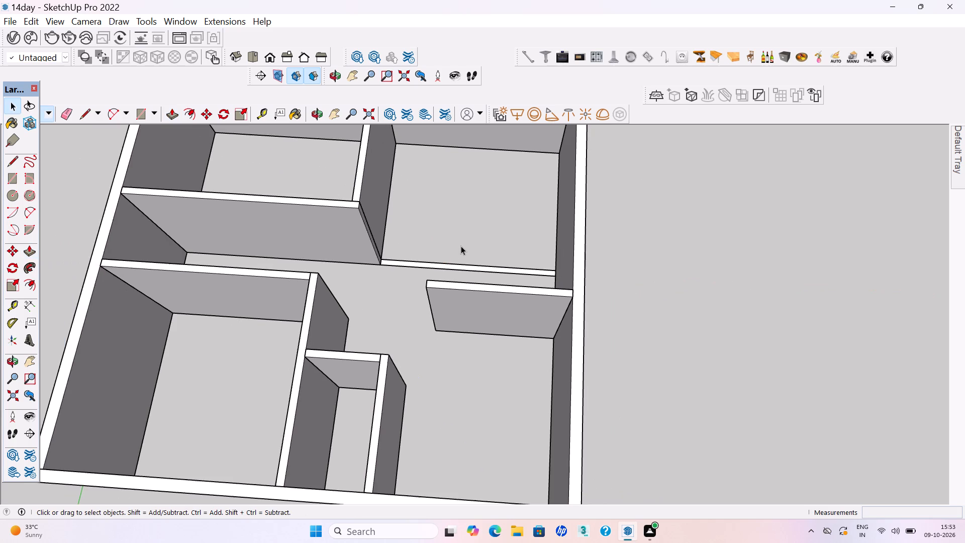
key(ctrl+s)
key(ctrl+s)
key(ctrl+s)
Inside its group, extrude the remaining flat half of the rear cross partition up 10' to the adjoining partition's top.
scroll(452, 245, down, 2)
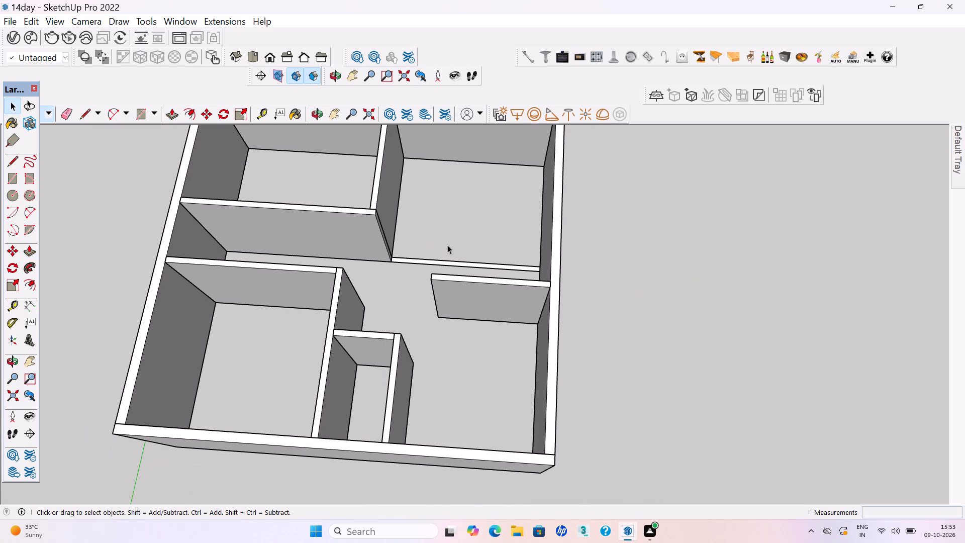
middle_drag(447, 252, 454, 256)
scroll(417, 259, up, 11)
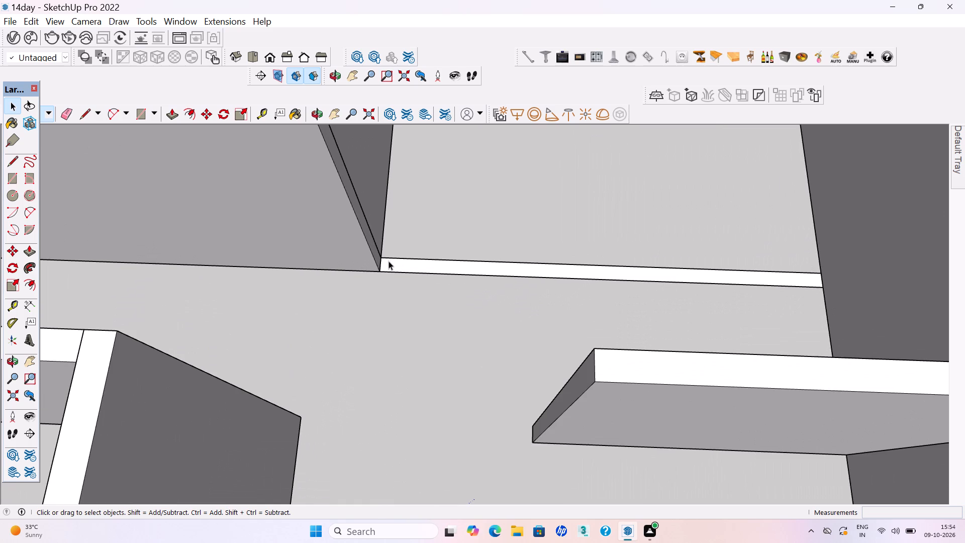
double_click(387, 265)
click(387, 265)
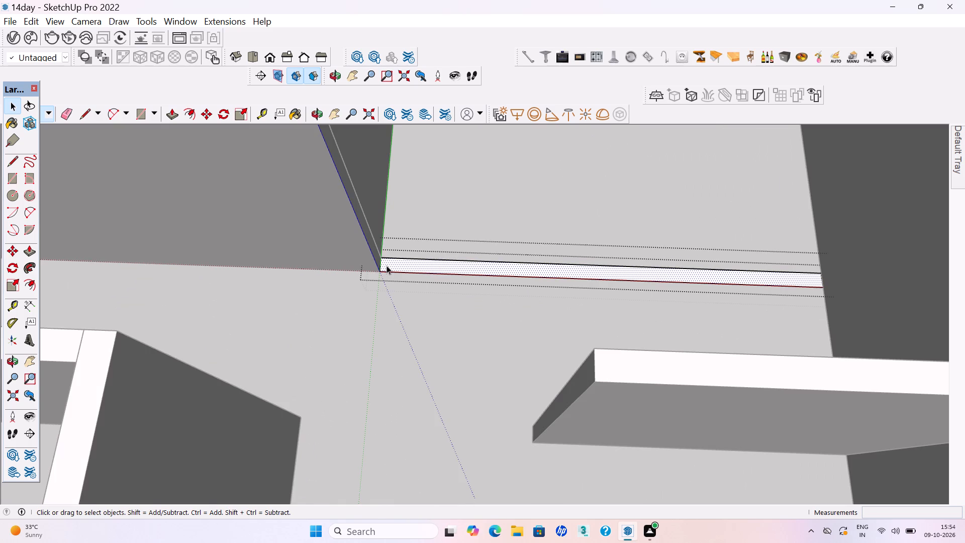
key(p)
key(Return)
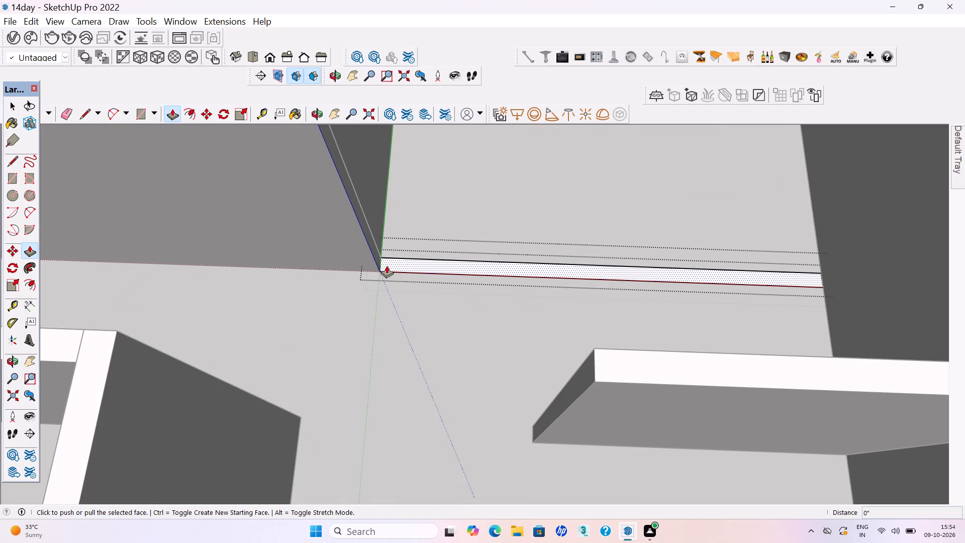
click(387, 265)
scroll(459, 248, down, 7)
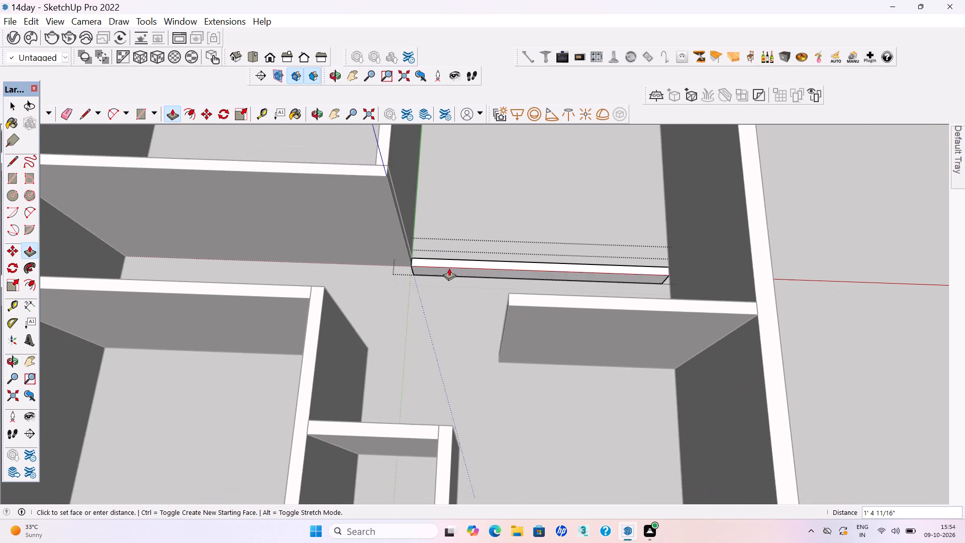
scroll(448, 268, down, 8)
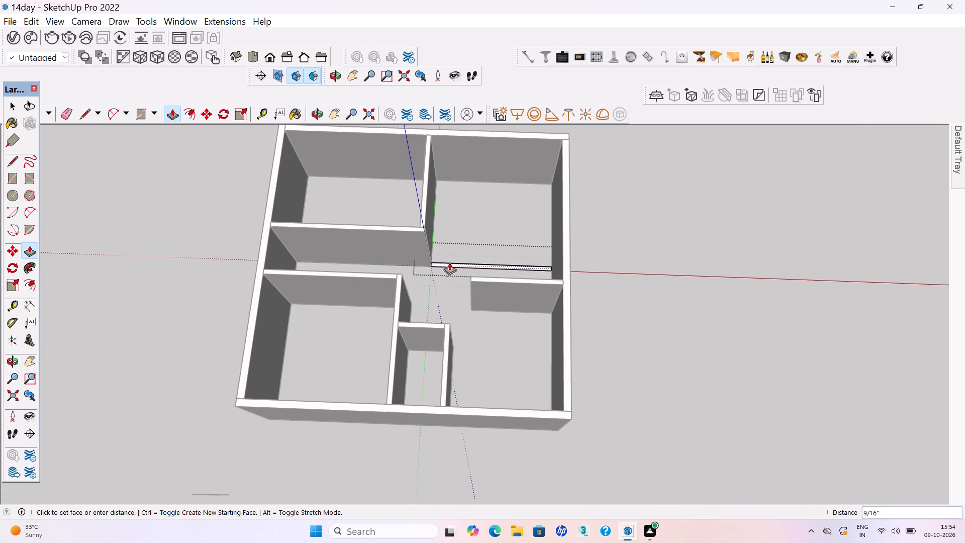
scroll(449, 262, down, 6)
scroll(427, 231, up, 4)
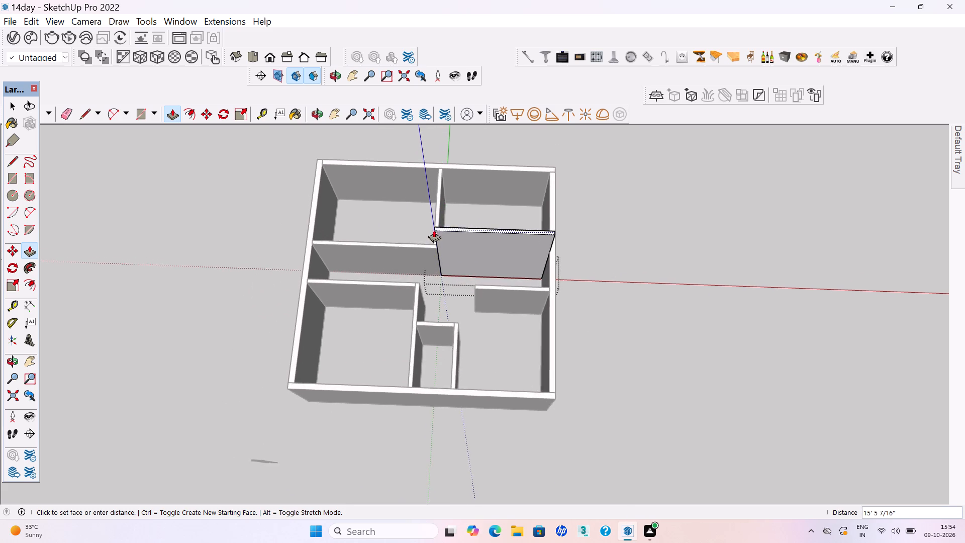
scroll(441, 230, up, 13)
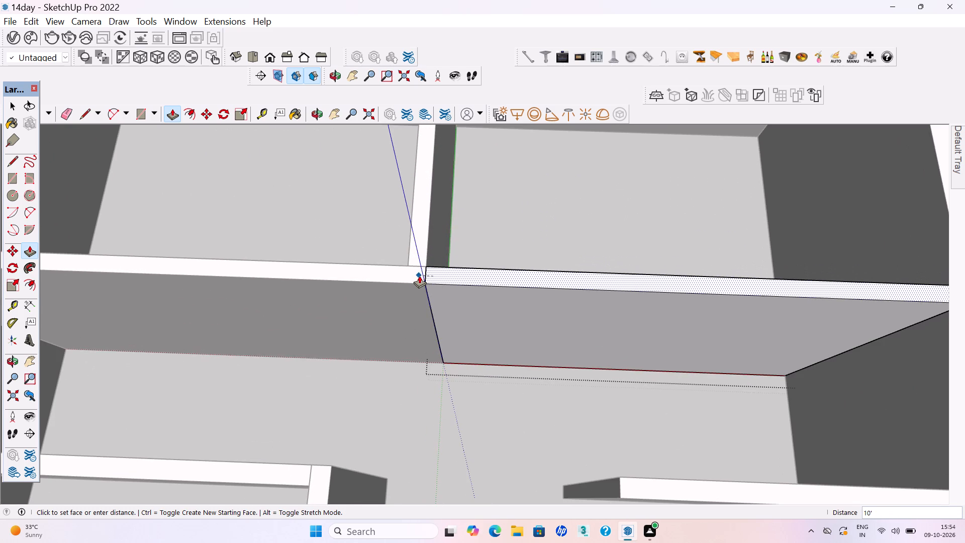
click(419, 276)
scroll(423, 278, down, 7)
key(space)
scroll(425, 284, down, 4)
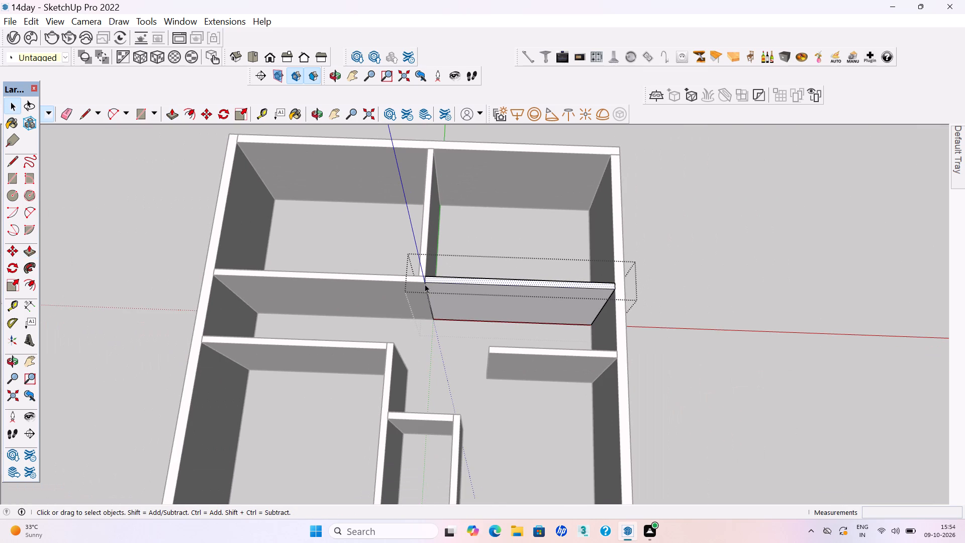
scroll(425, 284, down, 4)
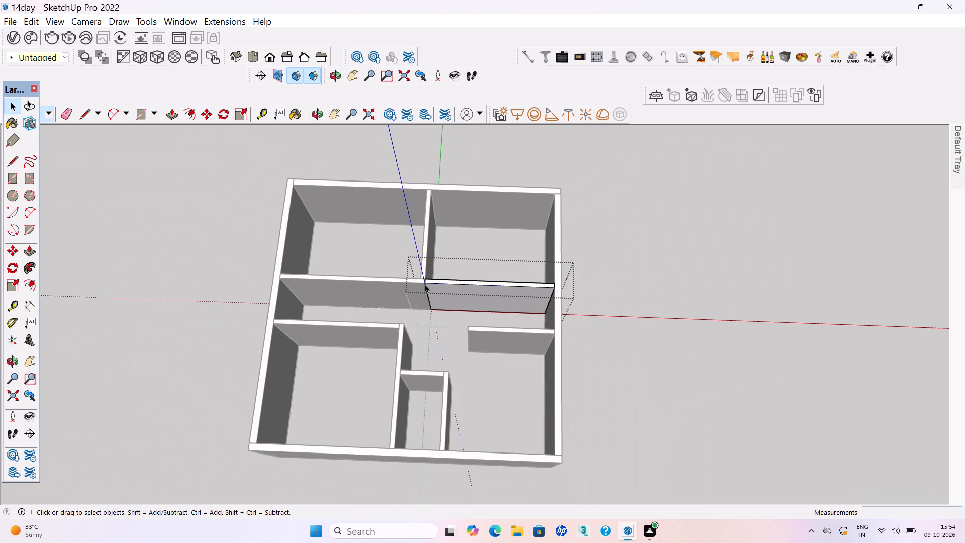
scroll(425, 287, down, 3)
key(space)
click(607, 344)
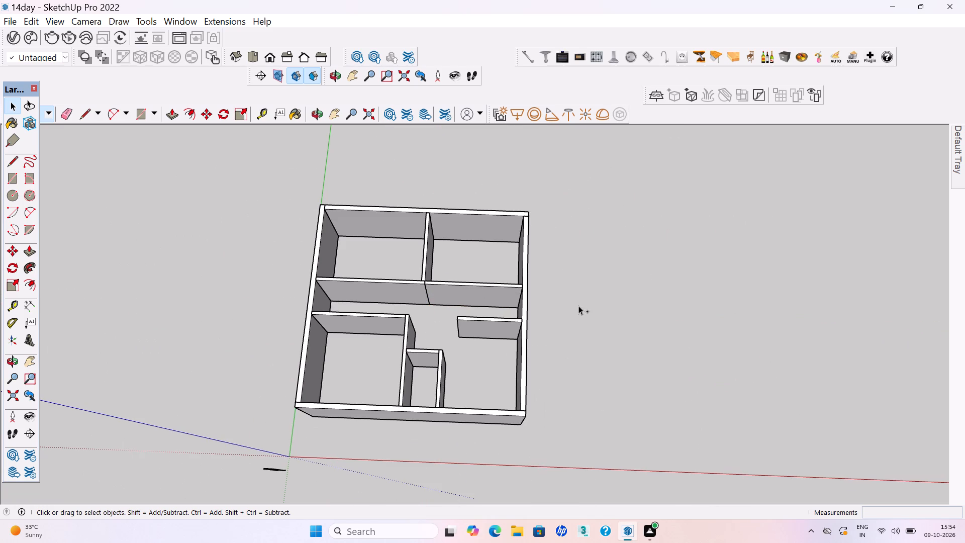
Save the model with the whole rear cross partition raised.
key(ctrl+s)
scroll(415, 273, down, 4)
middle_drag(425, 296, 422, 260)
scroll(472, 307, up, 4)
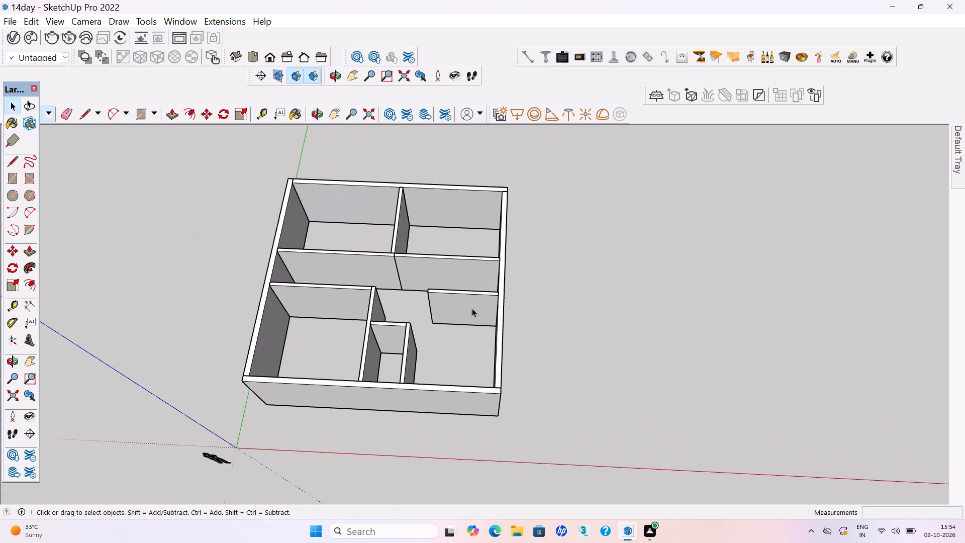
Examine the raised outer walls and partitions from several sides and from above.
middle_drag(432, 301, 741, 244)
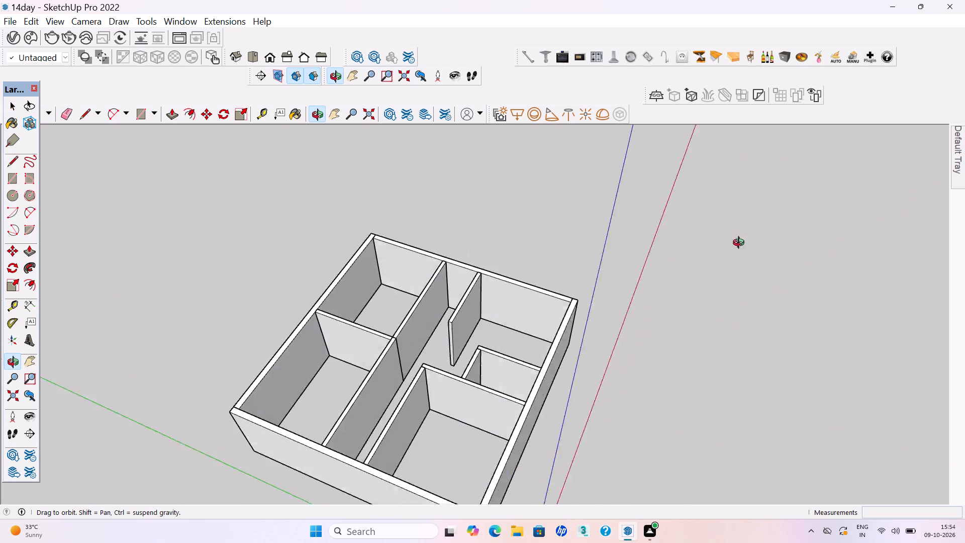
middle_drag(741, 244, 842, 244)
scroll(428, 219, down, 3)
middle_drag(465, 429, 577, 444)
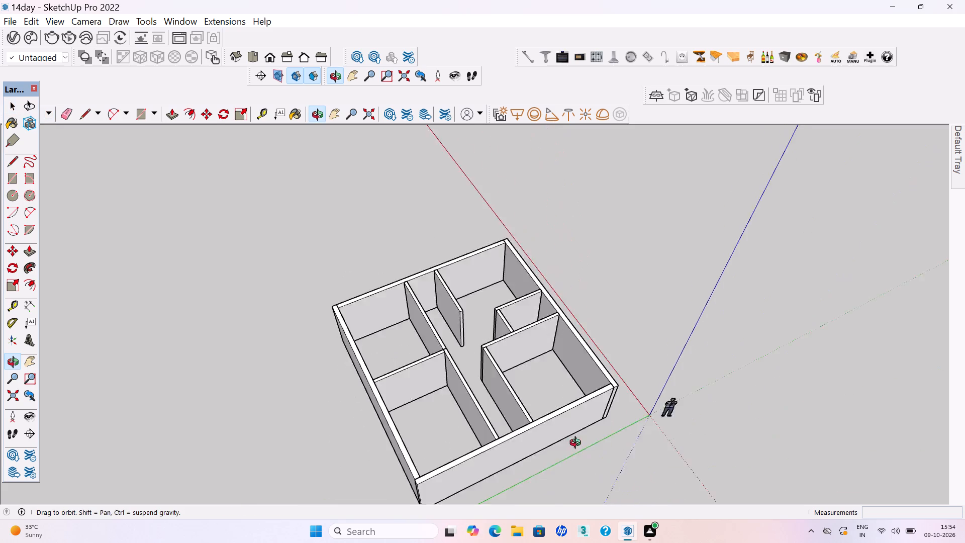
middle_drag(577, 444, 699, 449)
scroll(640, 435, up, 2)
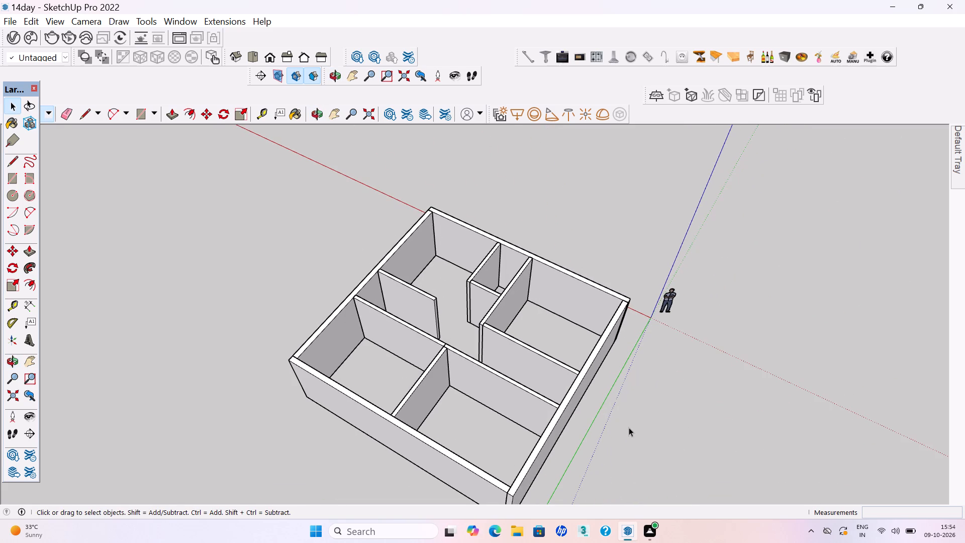
middle_drag(522, 411, 582, 419)
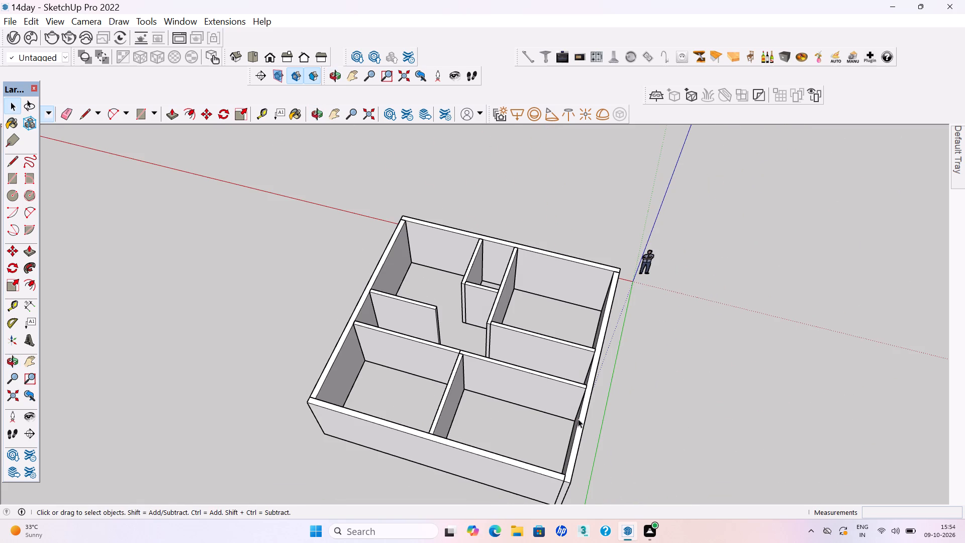
scroll(547, 340, up, 2)
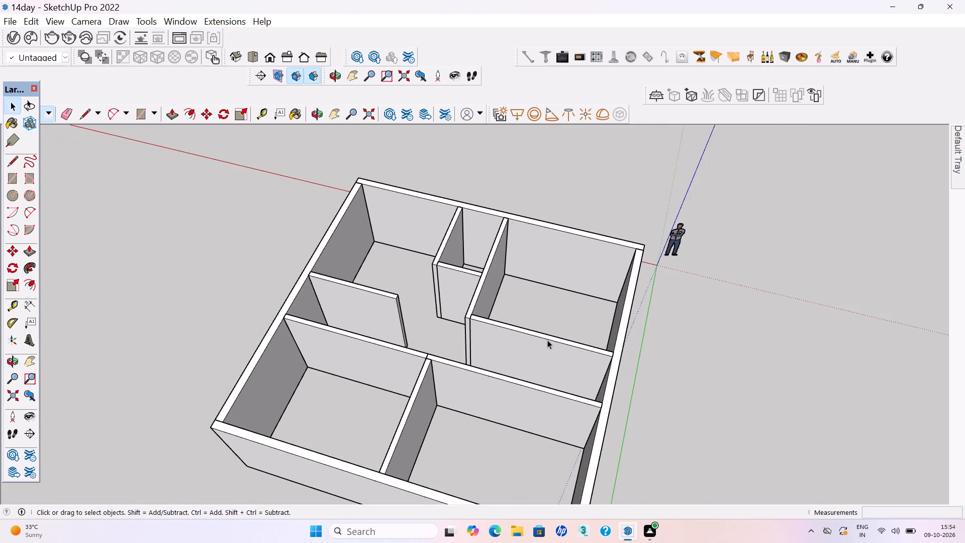
scroll(547, 340, up, 2)
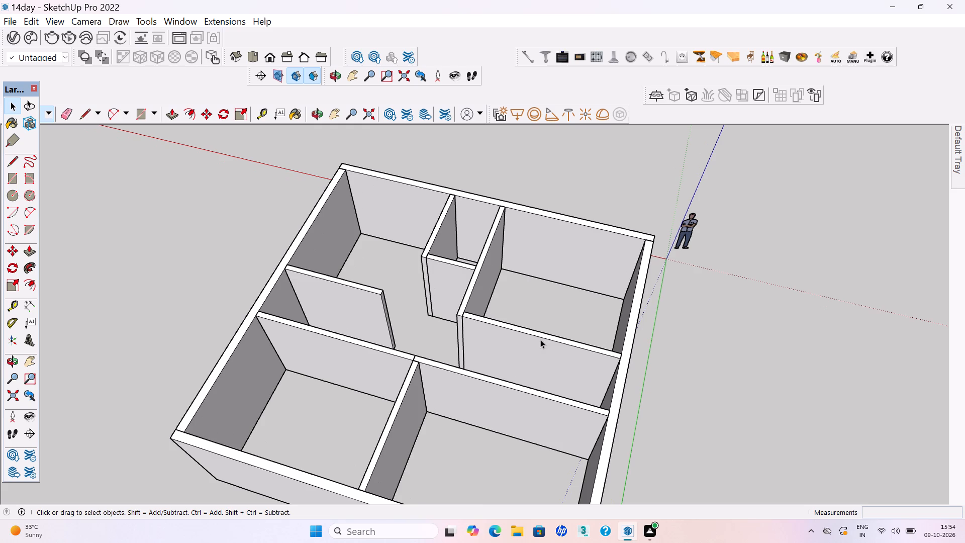
scroll(289, 251, down, 4)
middle_drag(265, 235, 300, 292)
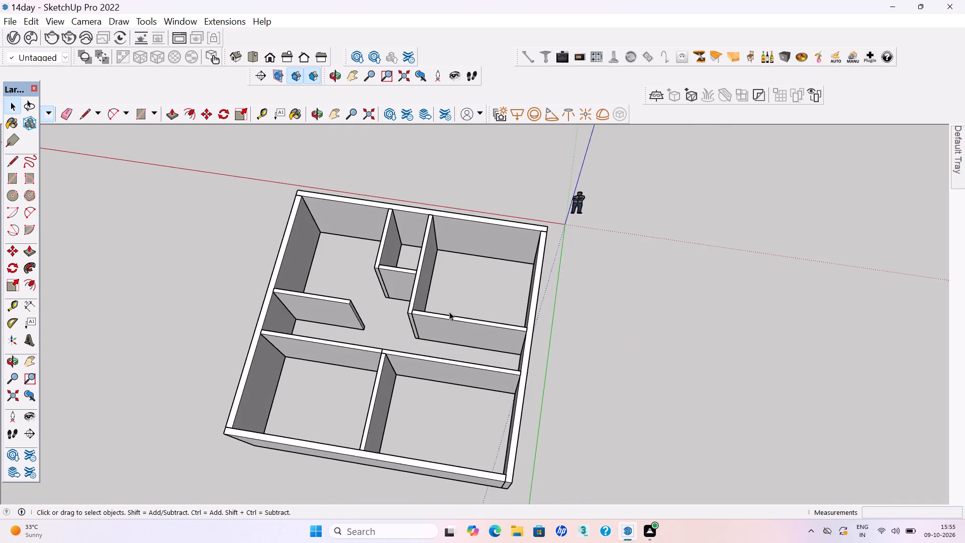
Move the cross partition of the front room nearest the origin deeper into that room, widening the passage between the rooms.
scroll(463, 314, up, 3)
middle_drag(473, 340, 480, 347)
scroll(480, 347, up, 1)
click(490, 347)
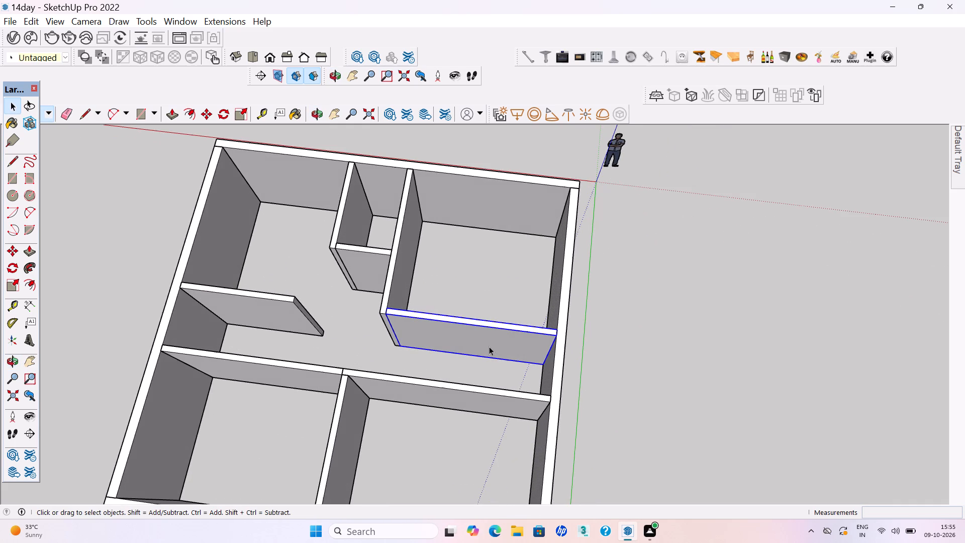
key(m)
click(504, 353)
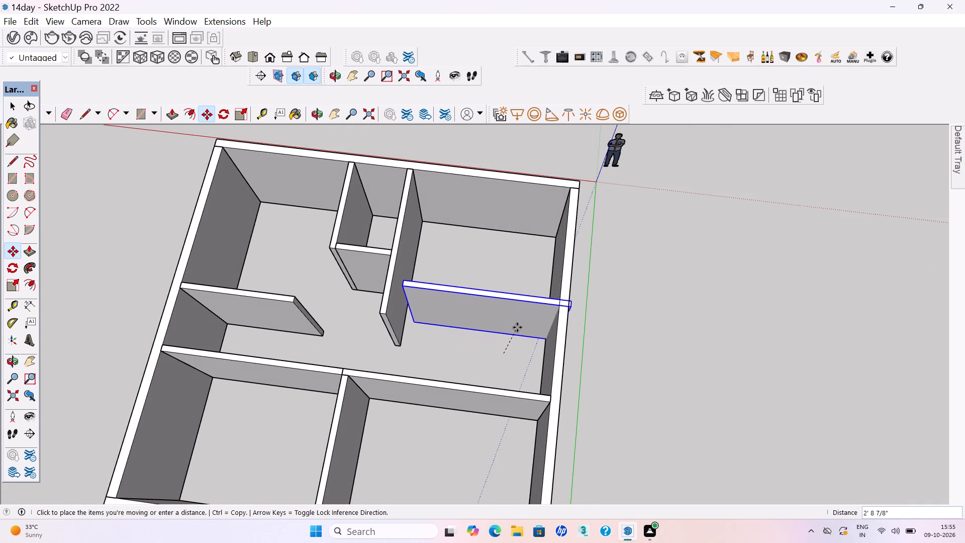
click(510, 314)
key(space)
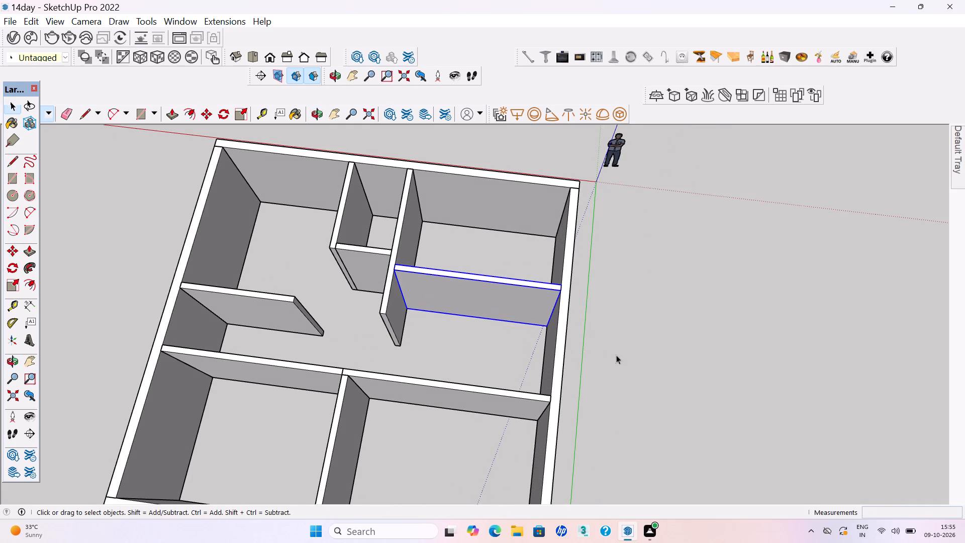
click(693, 377)
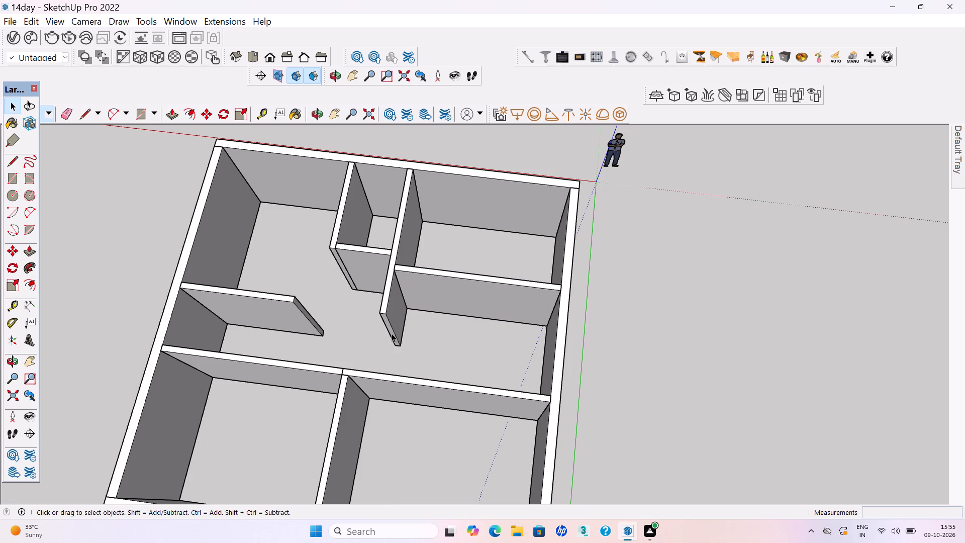
Scale the divider beside the moved cross partition to about 0.71 of its length, ending it flush with that partition.
click(392, 332)
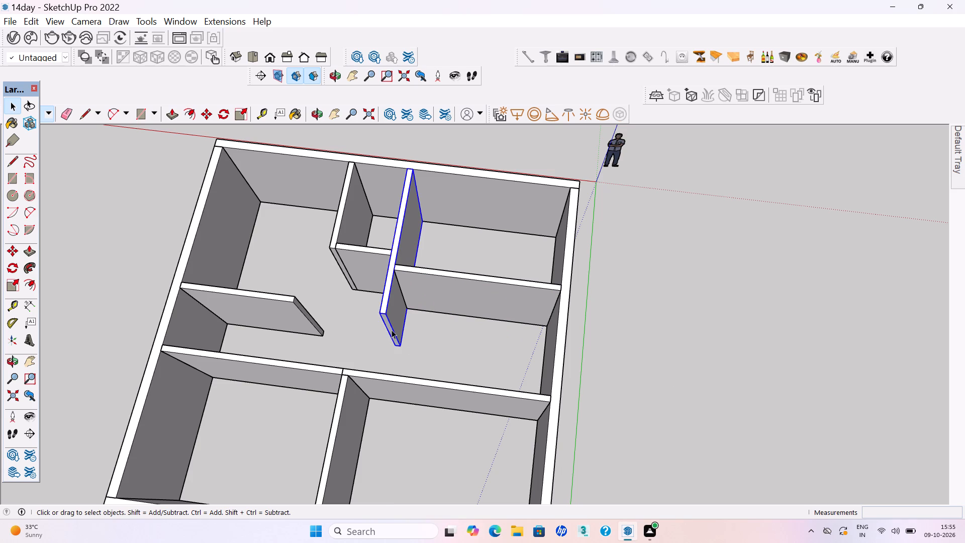
key(s)
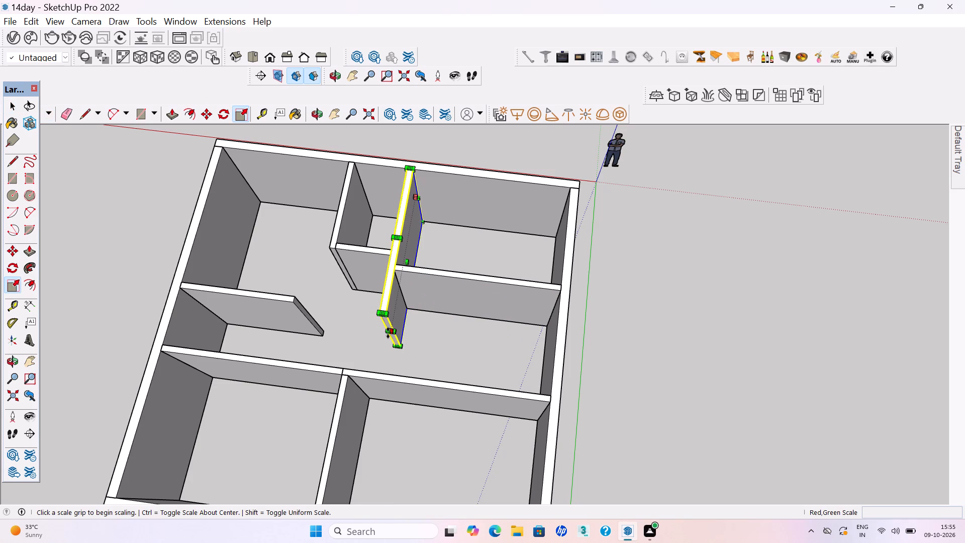
scroll(388, 333, up, 8)
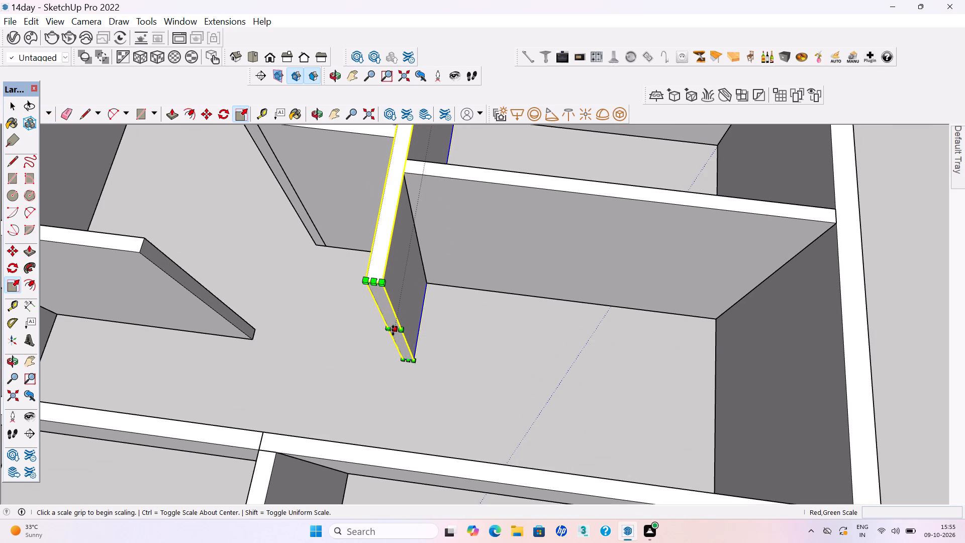
click(393, 330)
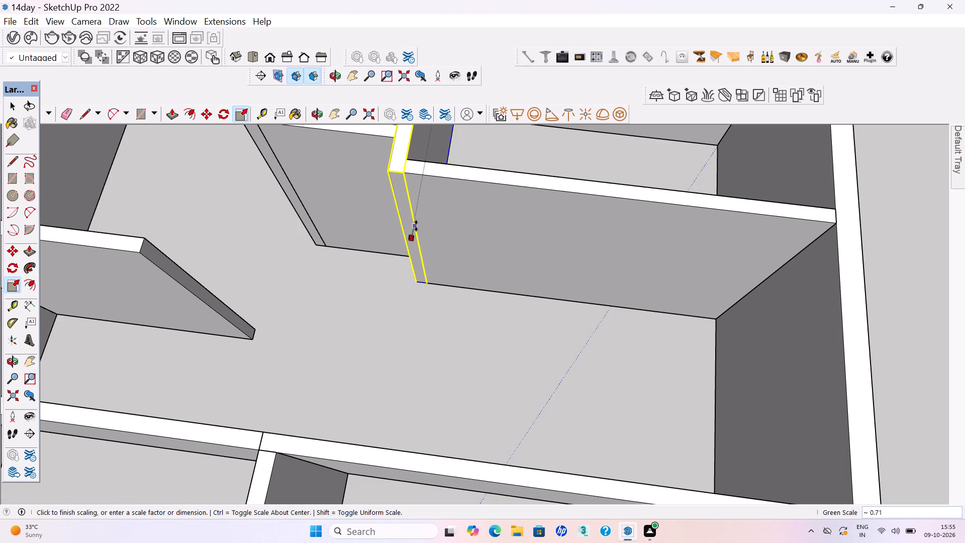
click(416, 226)
key(space)
scroll(391, 296, down, 9)
middle_drag(402, 270, 425, 211)
click(679, 277)
Scale the same divider lengthwise by 1.20 so its free end extends past the moved cross partition into the passage.
middle_drag(350, 274, 623, 234)
scroll(442, 304, up, 4)
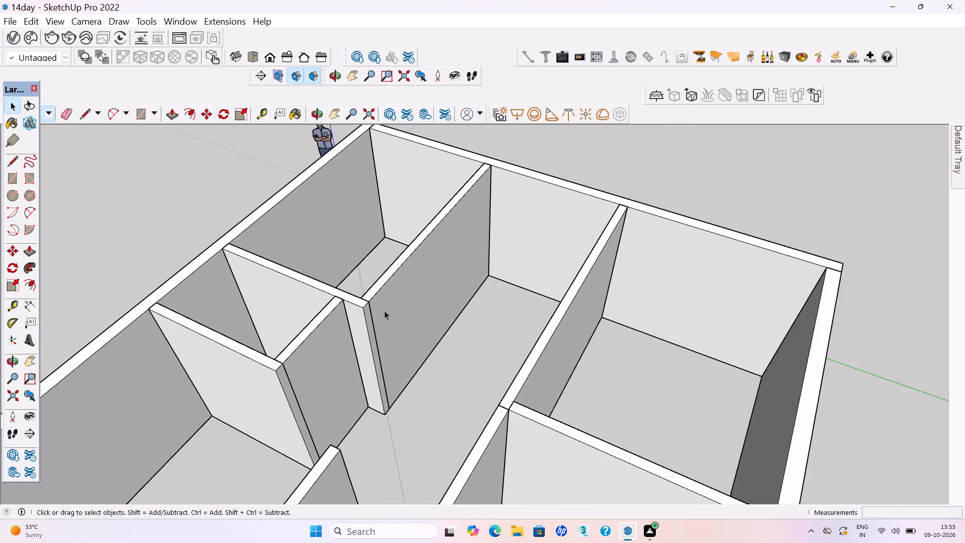
scroll(373, 307, up, 4)
click(367, 317)
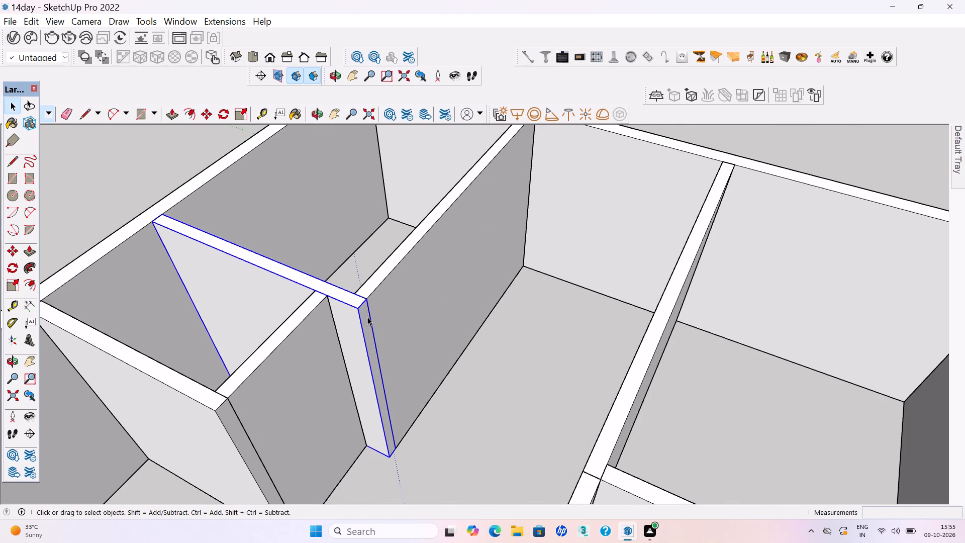
key(s)
click(383, 391)
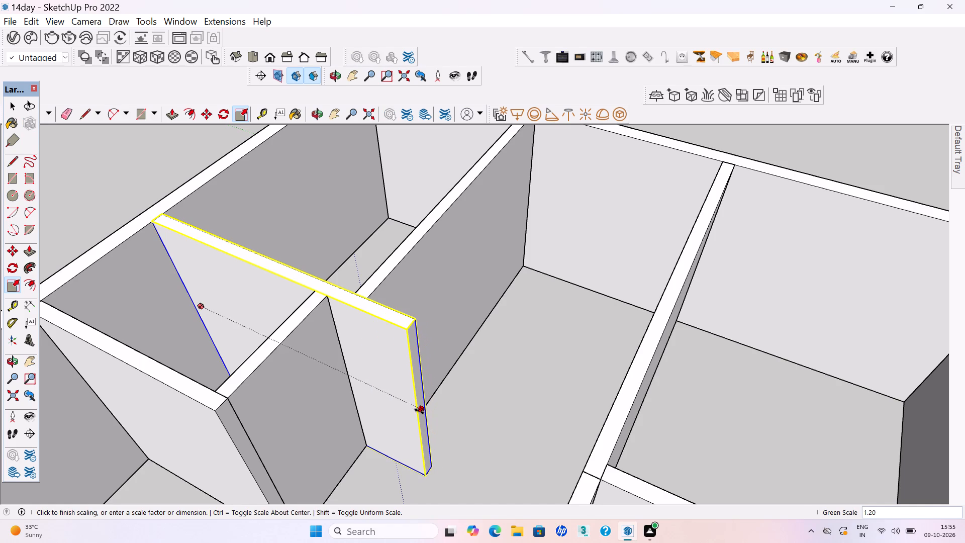
click(419, 411)
key(space)
scroll(329, 349, down, 9)
middle_drag(441, 363, 222, 412)
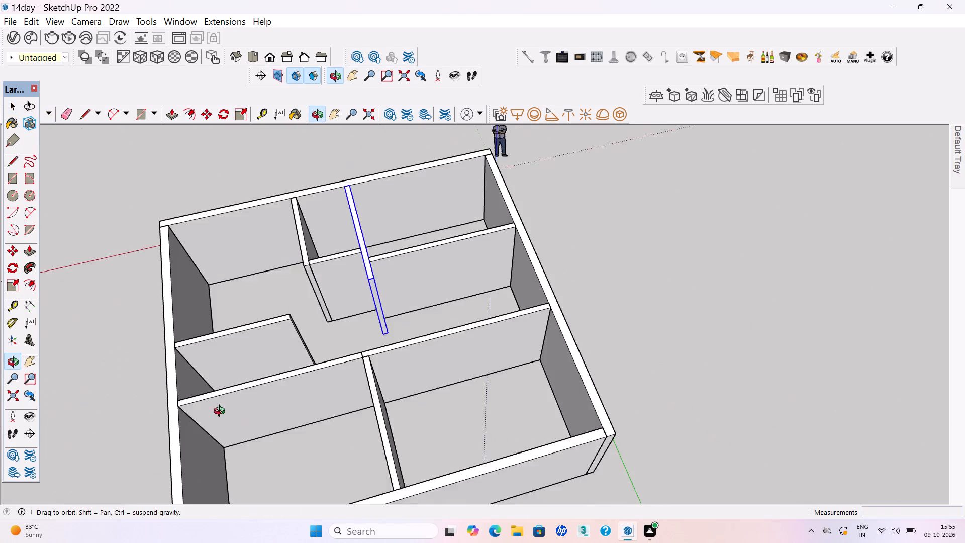
middle_drag(222, 412, 210, 412)
click(732, 337)
Save the model with the repositioned cross partition and resized divider.
key(ctrl+s)
key(ctrl+s)
key(ctrl+s)
key(ctrl+s)
key(ctrl+s)
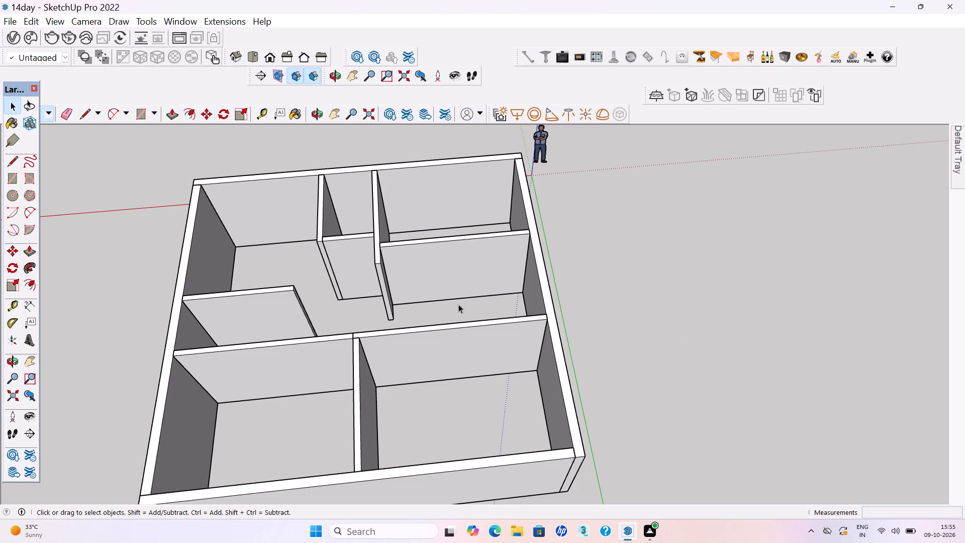
Examine the house from several sides, ending at the outer wall that closes the end of the passage.
scroll(459, 300, down, 3)
middle_drag(483, 311, 378, 367)
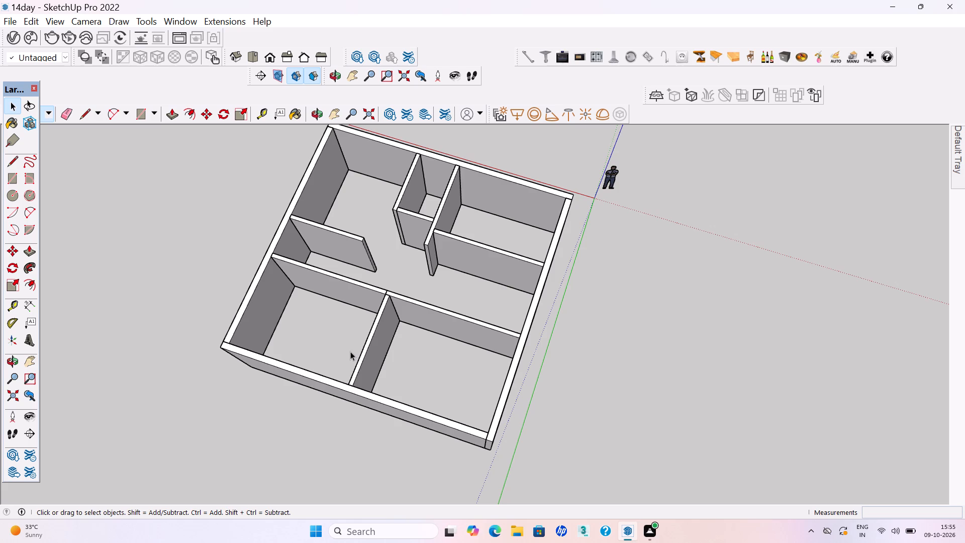
scroll(590, 355, down, 1)
middle_drag(580, 340, 384, 299)
middle_click(380, 298)
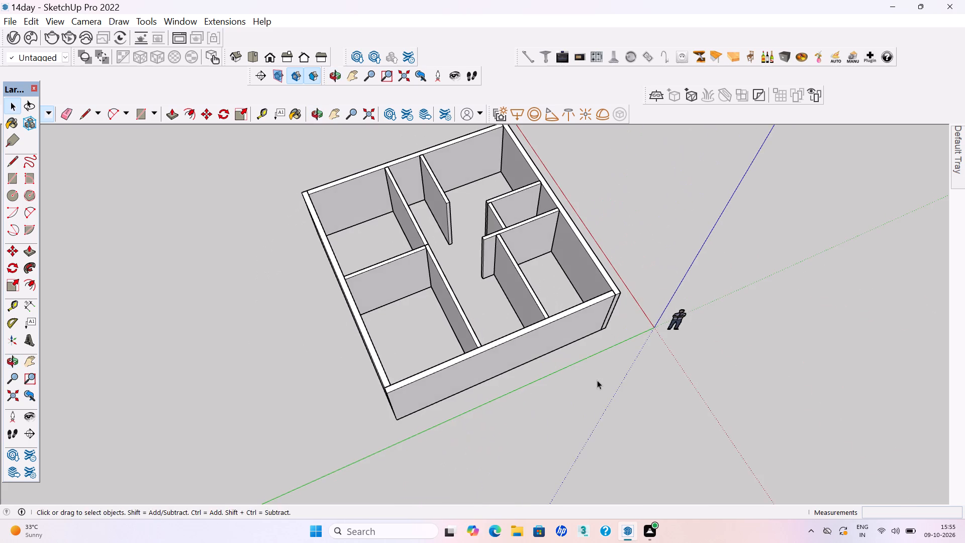
middle_drag(586, 361, 519, 270)
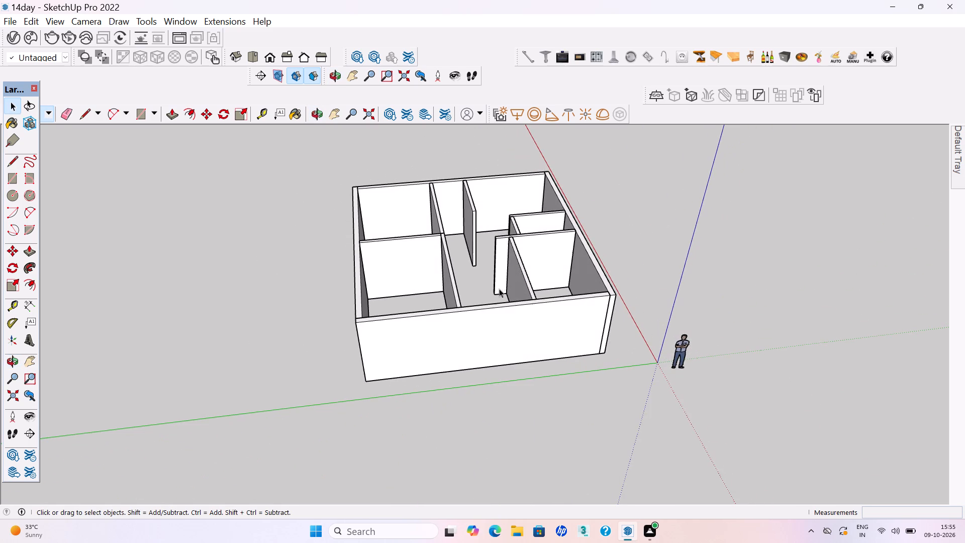
middle_drag(514, 351, 513, 318)
scroll(520, 314, up, 1)
middle_drag(523, 314, 501, 368)
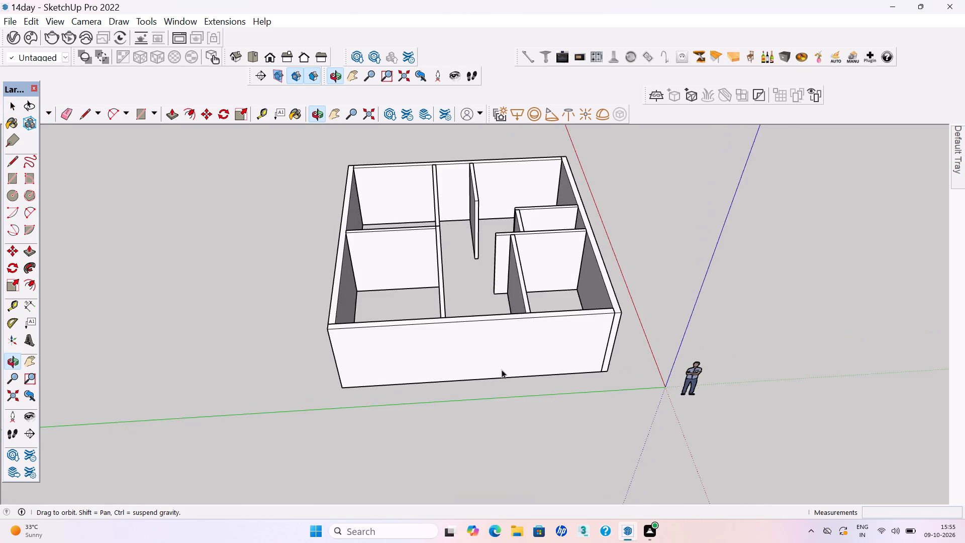
scroll(515, 372, up, 2)
middle_drag(532, 367, 507, 355)
On the passage's outer wall, place vertical guides about 11'6" from the origin-side edge and about 5'2" further, plus a horizontal guide 7' above the base.
key(t)
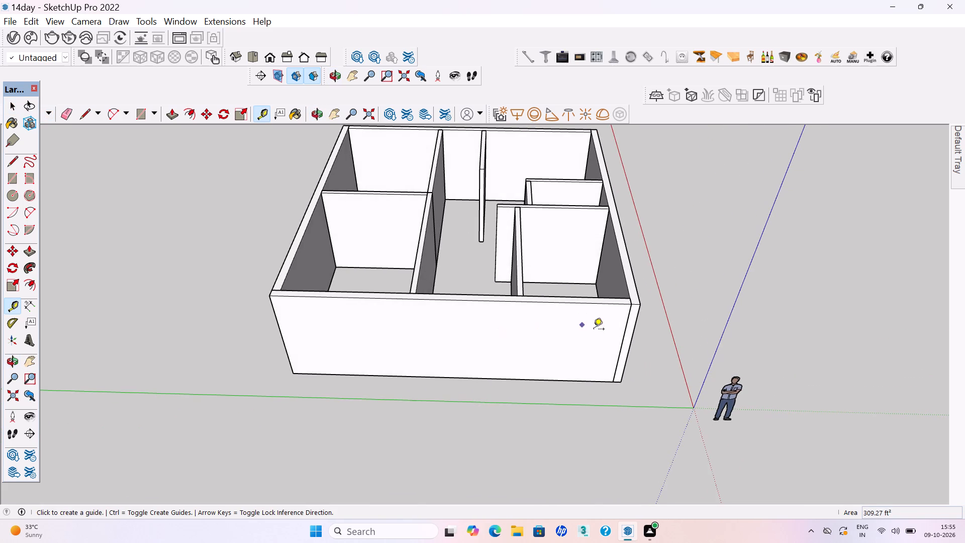
click(624, 333)
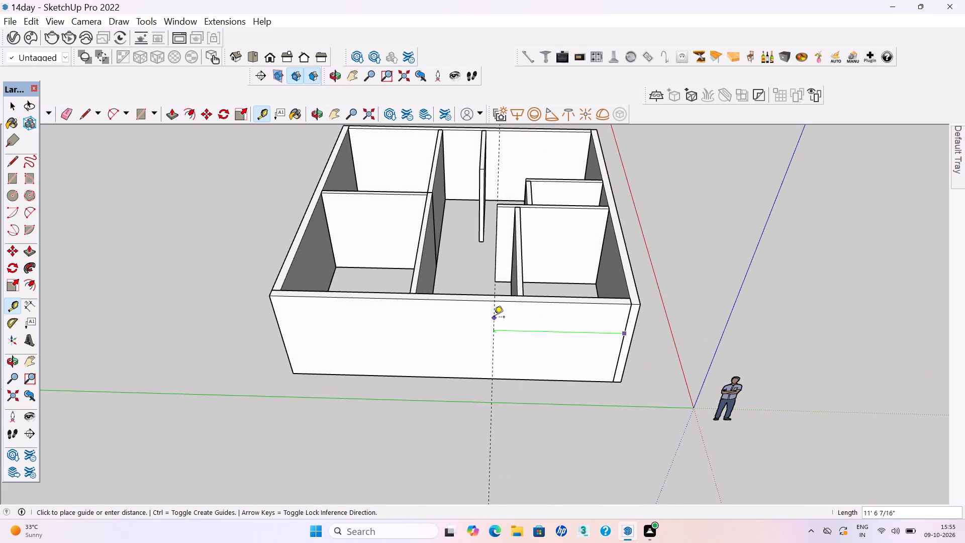
click(494, 318)
click(494, 321)
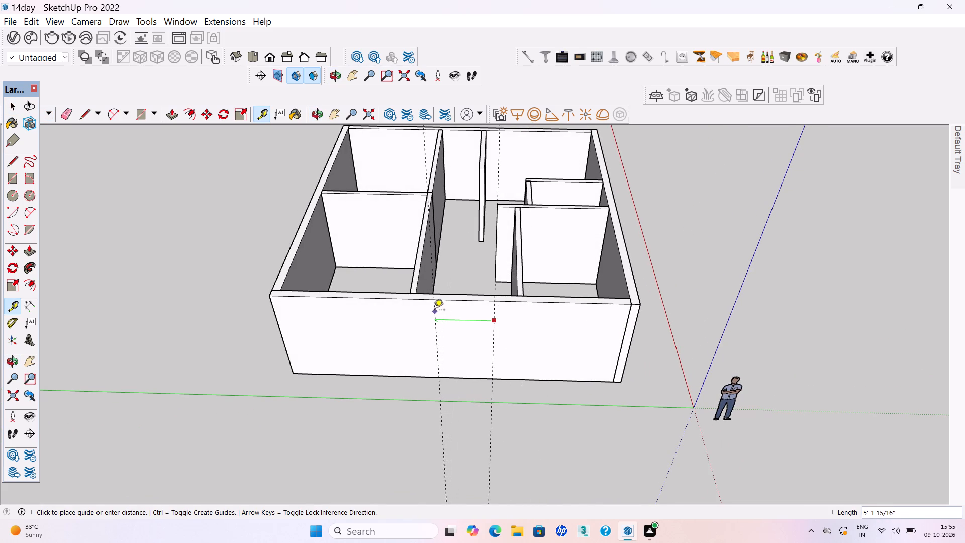
click(434, 311)
click(468, 381)
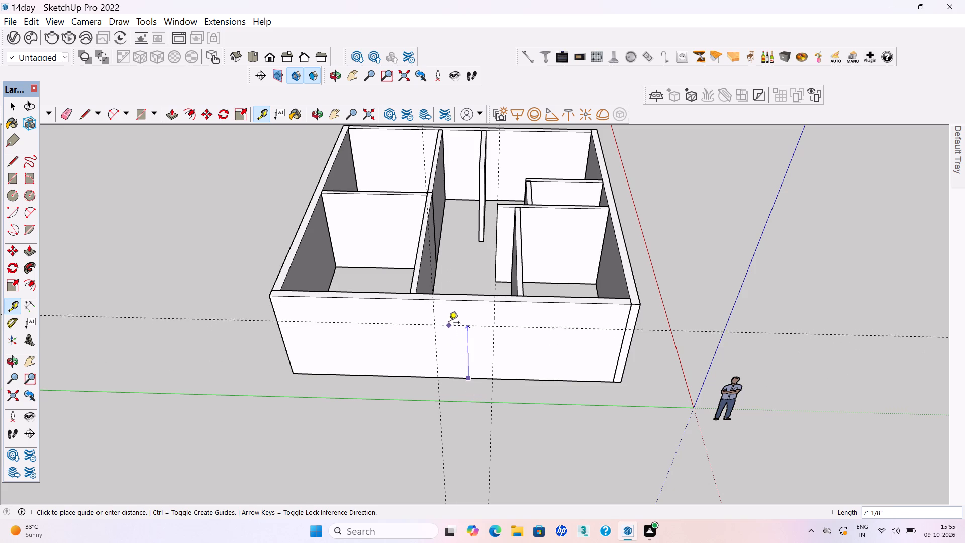
text(7')
key(Return)
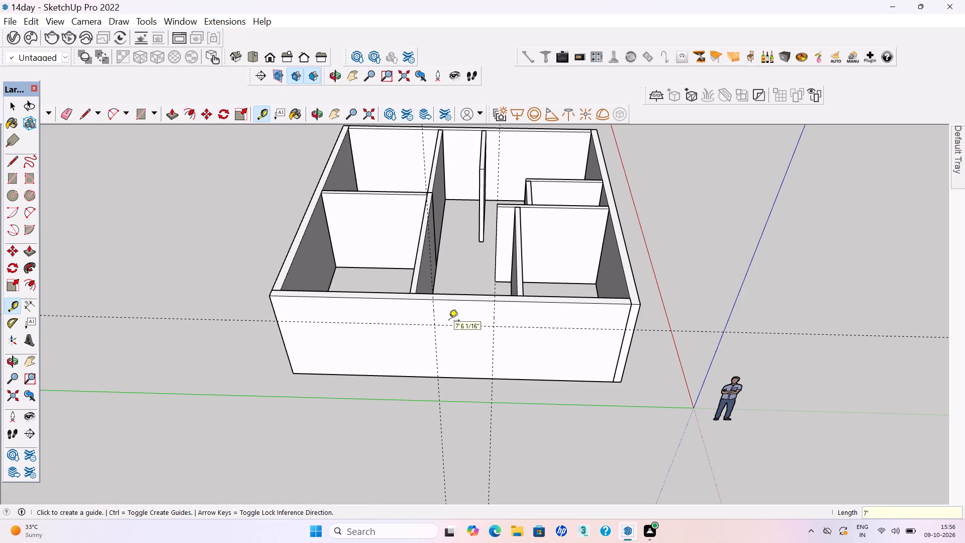
key(space)
Inside the outer wall's group, draw a door rectangle between the two vertical guides, from the 7' guide down to the base.
double_click(463, 347)
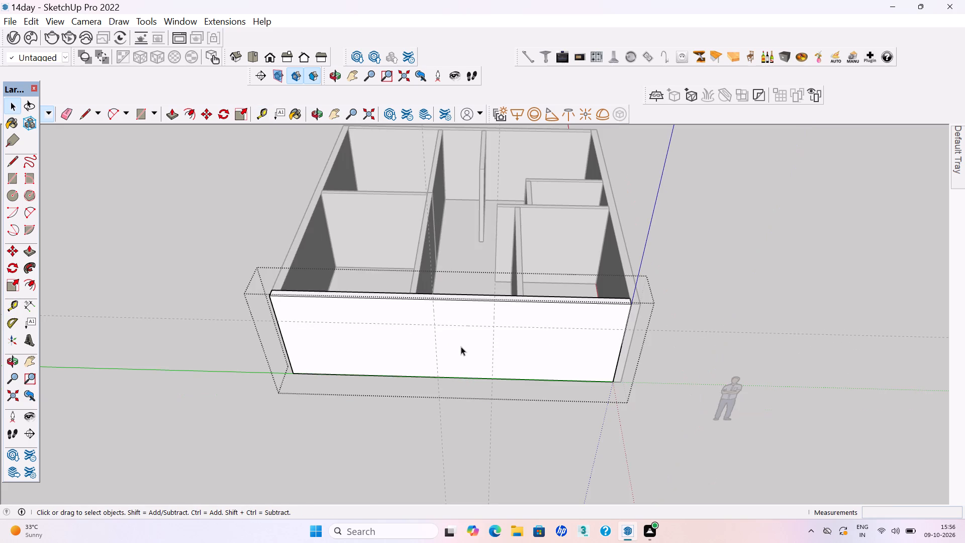
click(461, 346)
key(r)
click(435, 324)
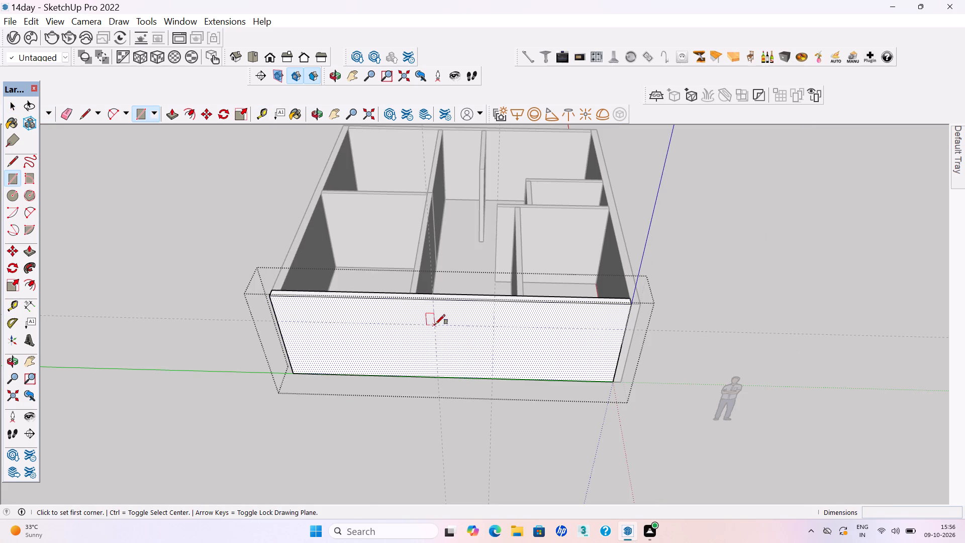
click(492, 380)
key(space)
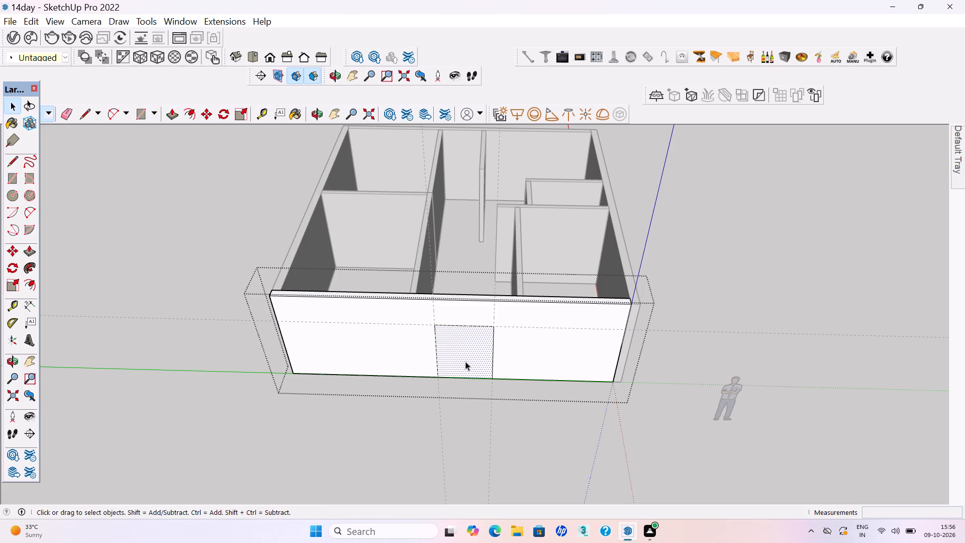
Push the door rectangle through the wall's full thickness to cut the opening, and leave the wall's group.
key(p)
key(Return)
scroll(479, 368, up, 3)
middle_drag(481, 360, 453, 292)
middle_click(453, 292)
click(465, 338)
click(437, 302)
scroll(457, 324, down, 5)
key(space)
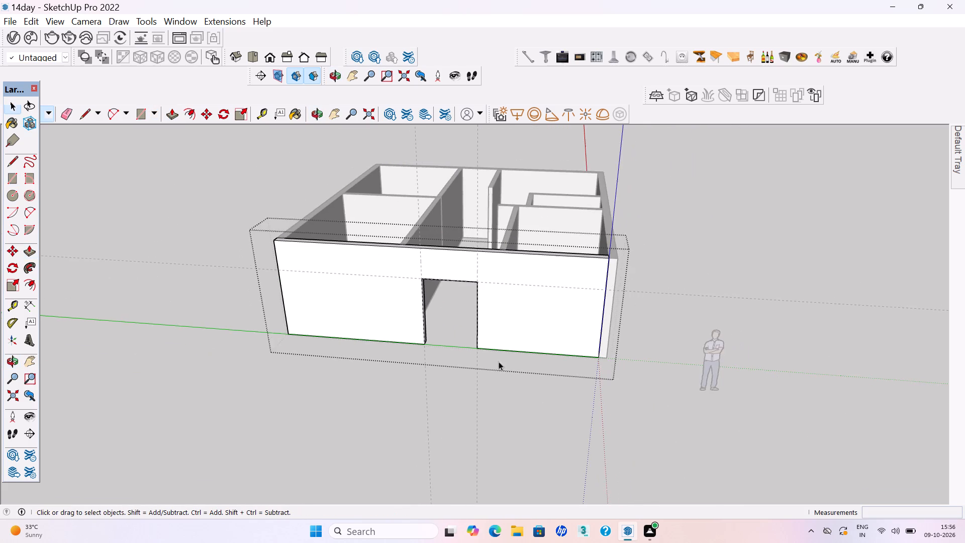
click(530, 415)
Save the model with the door opening cut in the passage's outer wall.
key(ctrl+s)
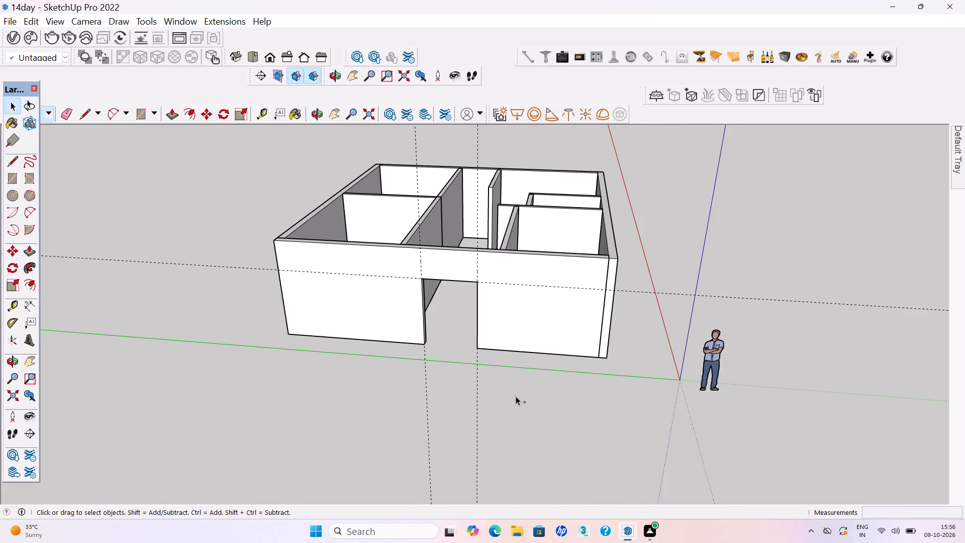
key(ctrl+s)
key(x)
Delete the two vertical guides and the horizontal guide left around the passage's outer door opening.
scroll(431, 345, down, 11)
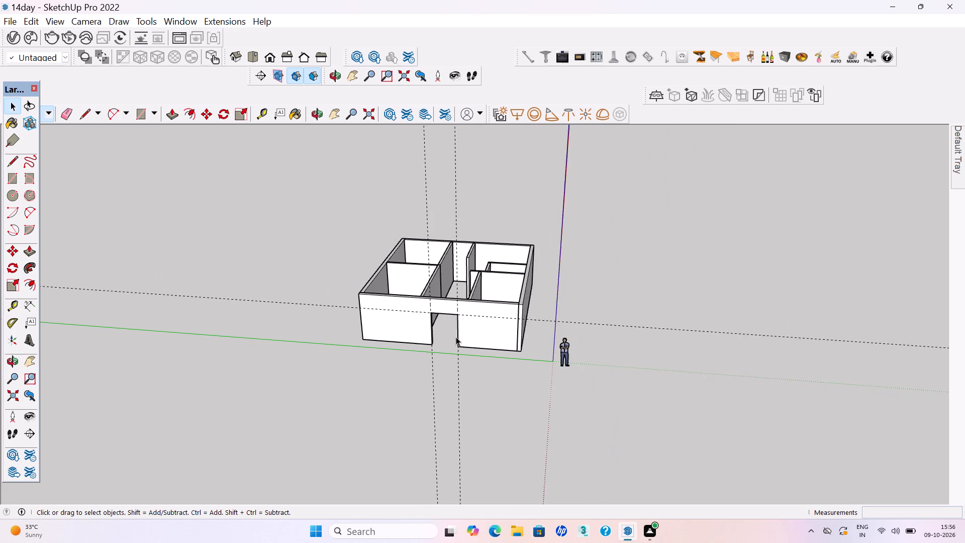
scroll(456, 337, down, 3)
middle_drag(462, 365, 527, 366)
drag(487, 230, 425, 193)
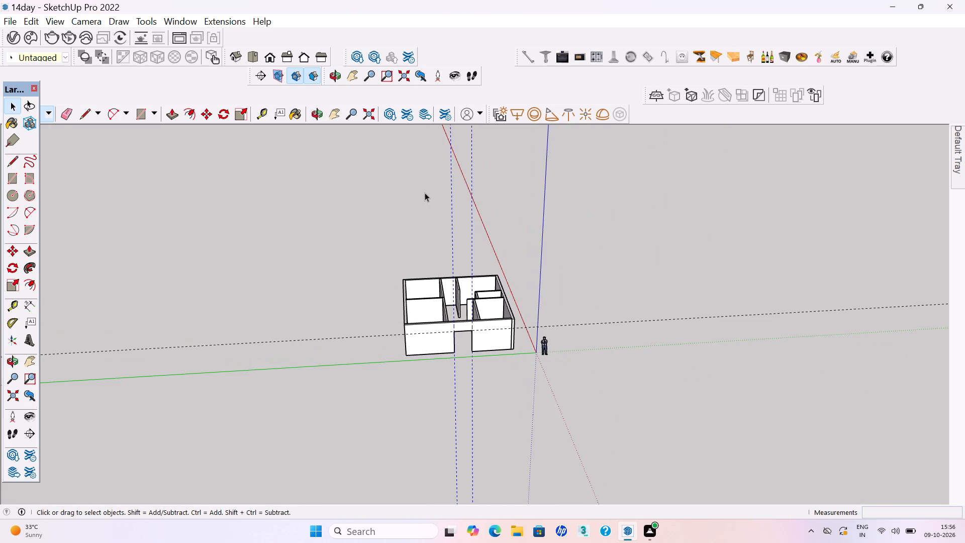
key(Delete)
drag(760, 413, 705, 304)
drag(694, 290, 689, 282)
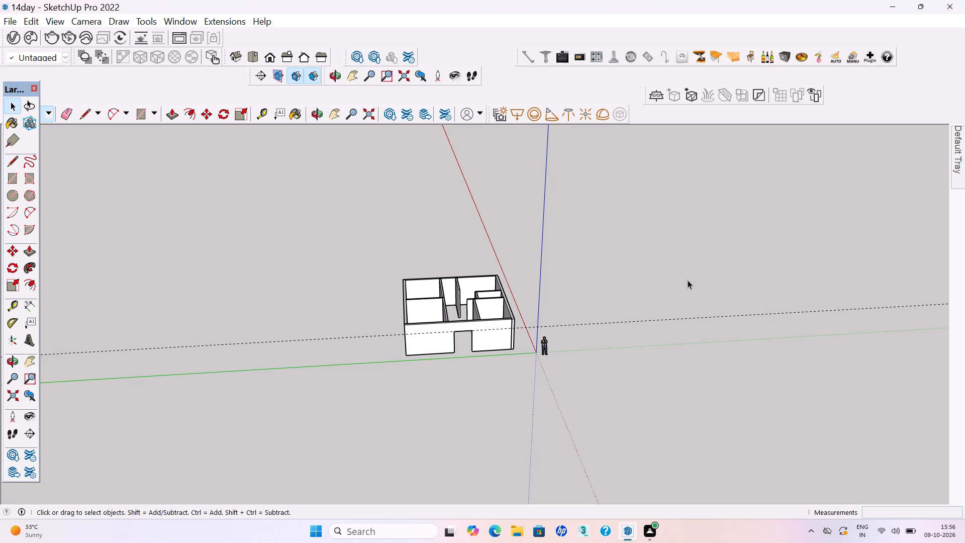
drag(753, 348, 684, 214)
key(Delete)
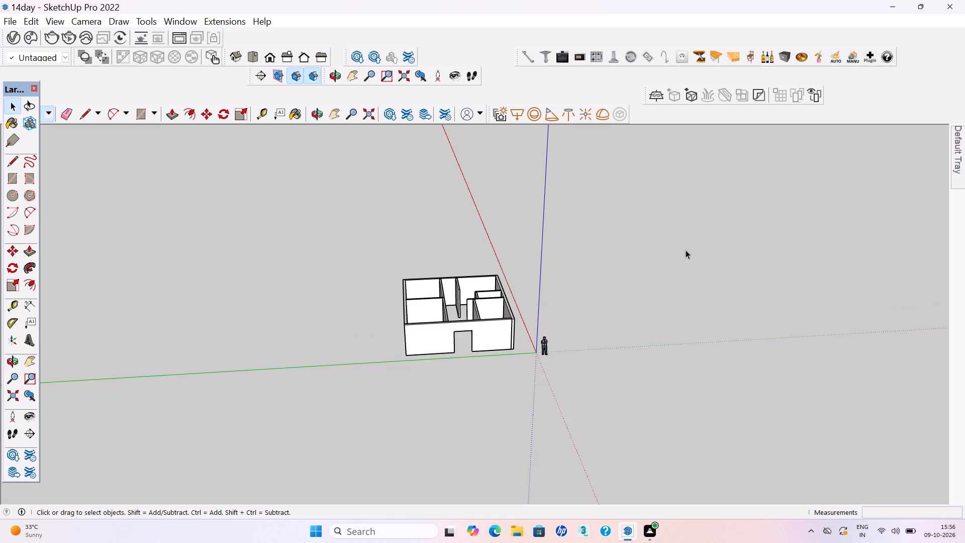
Draw a rectangle across the building's whole underside, corner to opposite corner of the outer walls, about 32'7" by 31'8".
scroll(746, 457, down, 3)
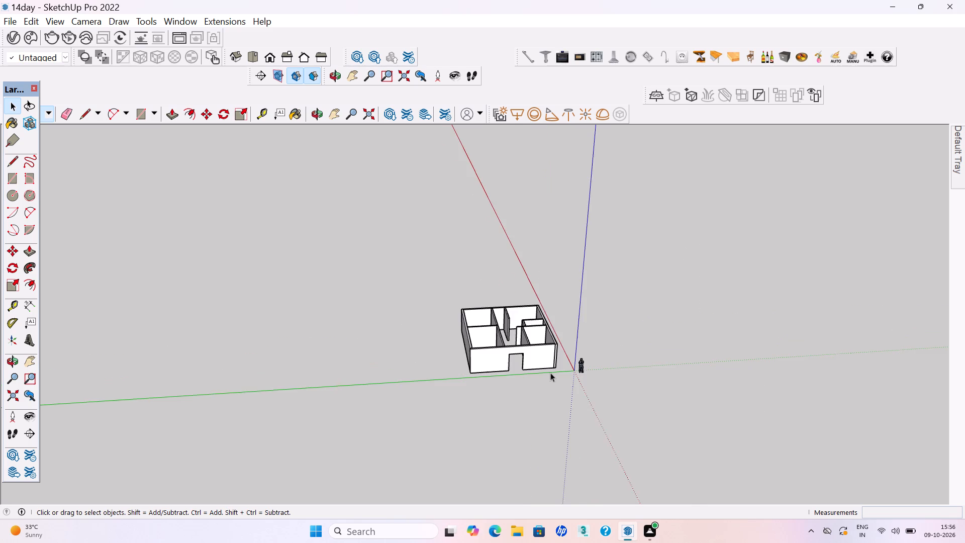
scroll(703, 283, down, 4)
middle_drag(551, 343, 540, 224)
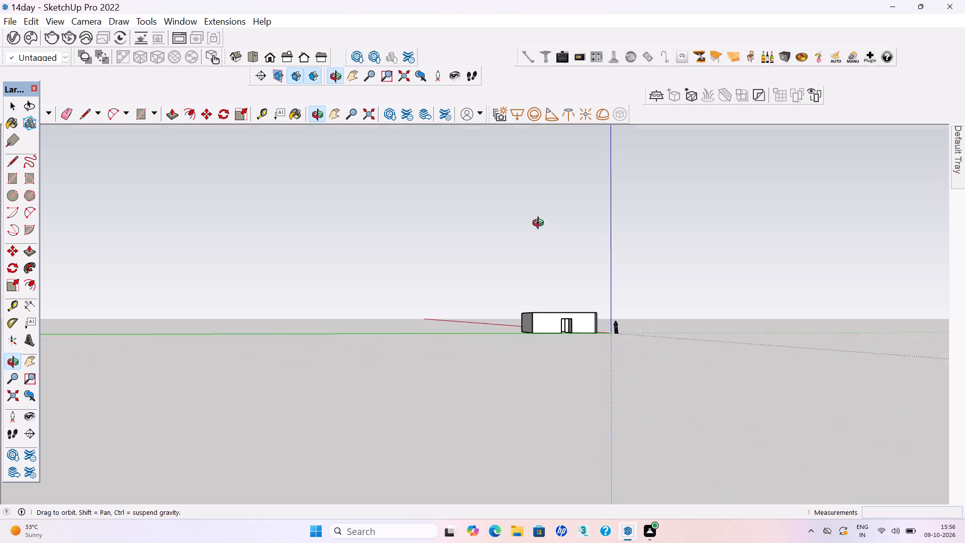
middle_drag(540, 224, 538, 217)
scroll(558, 256, up, 8)
middle_drag(599, 410, 576, 201)
scroll(561, 322, up, 3)
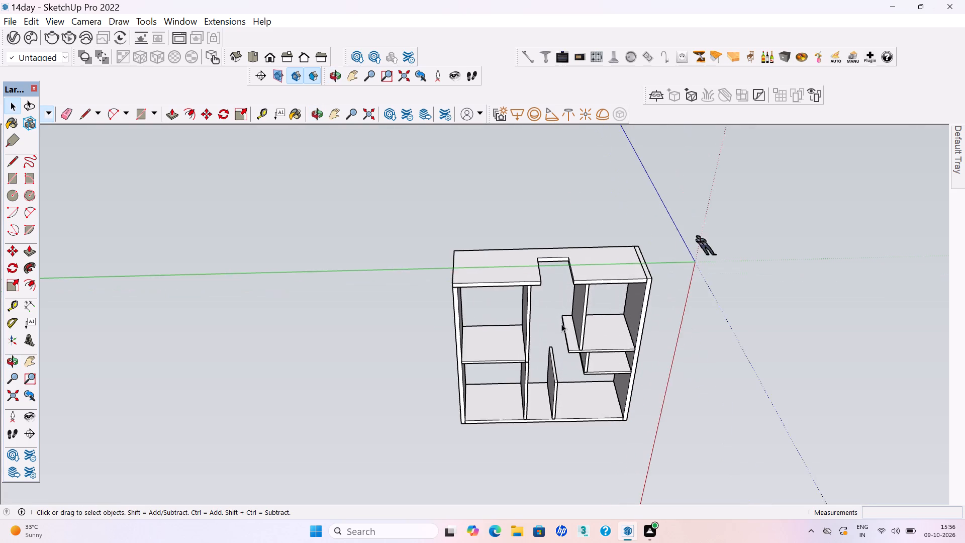
scroll(560, 330, up, 4)
key(r)
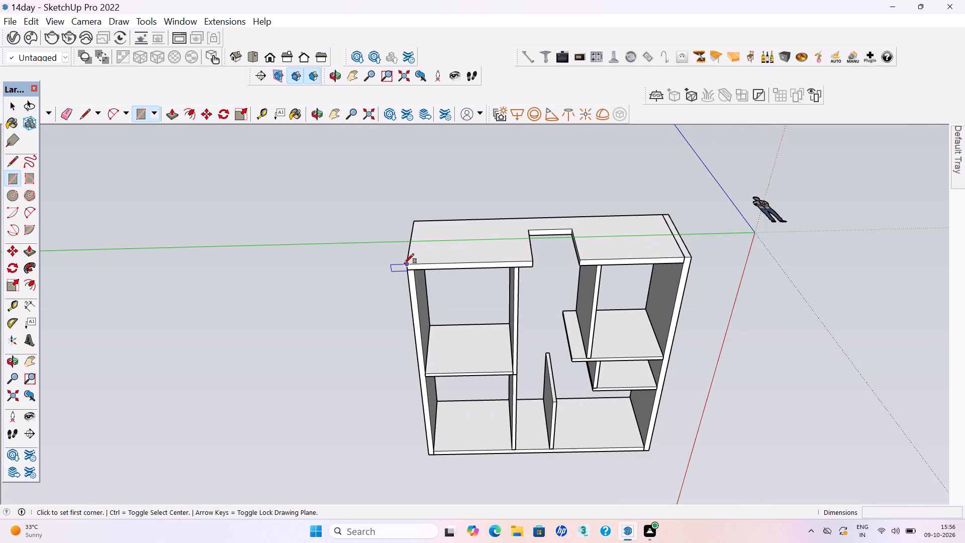
click(404, 263)
click(648, 452)
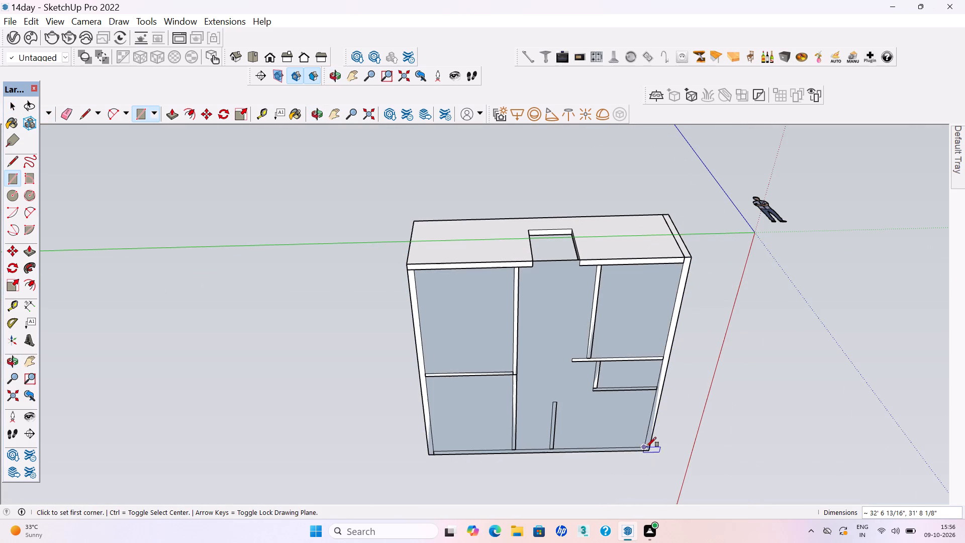
Extrude the underside rectangle downward by 6" to form the floor slab.
key(p)
click(580, 402)
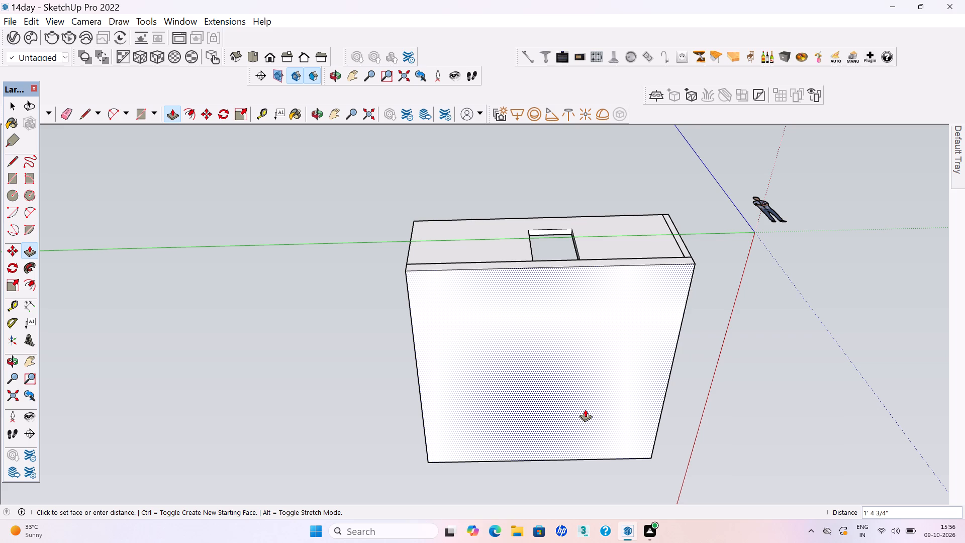
key(6)
key(shift+quotedbl)
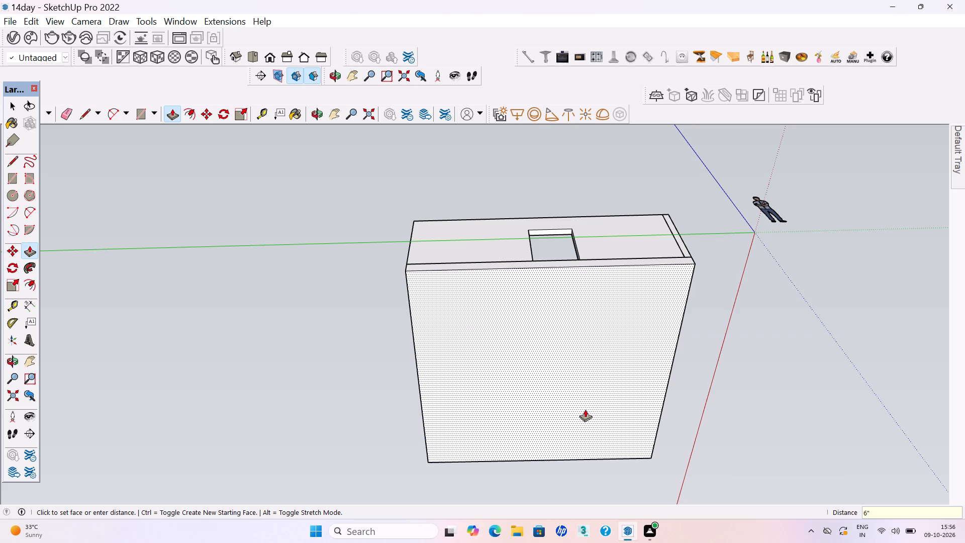
key(Return)
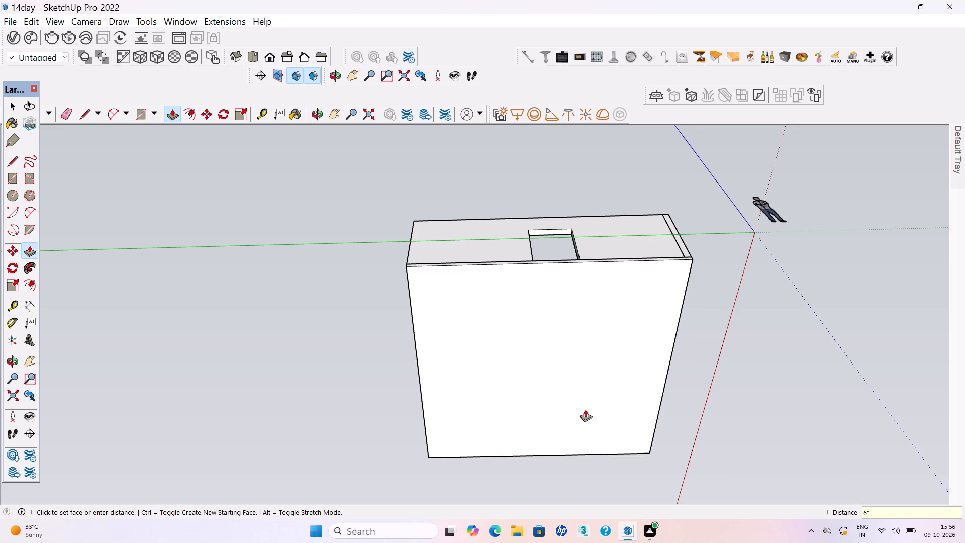
key(space)
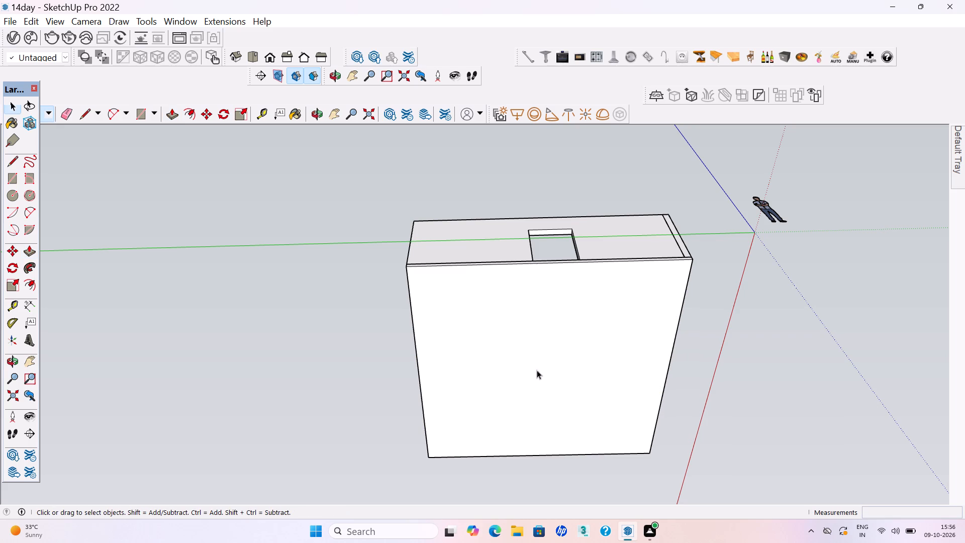
Select all the connected faces and edges of the floor slab and make them a group.
middle_drag(446, 245, 447, 333)
scroll(446, 331, up, 8)
double_click(444, 311)
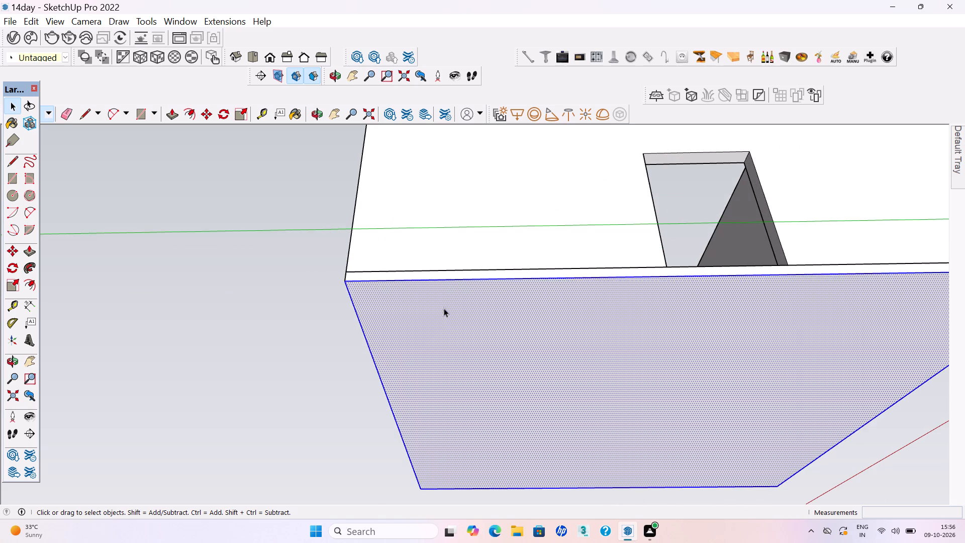
click(444, 307)
double_click(444, 307)
right_click(445, 306)
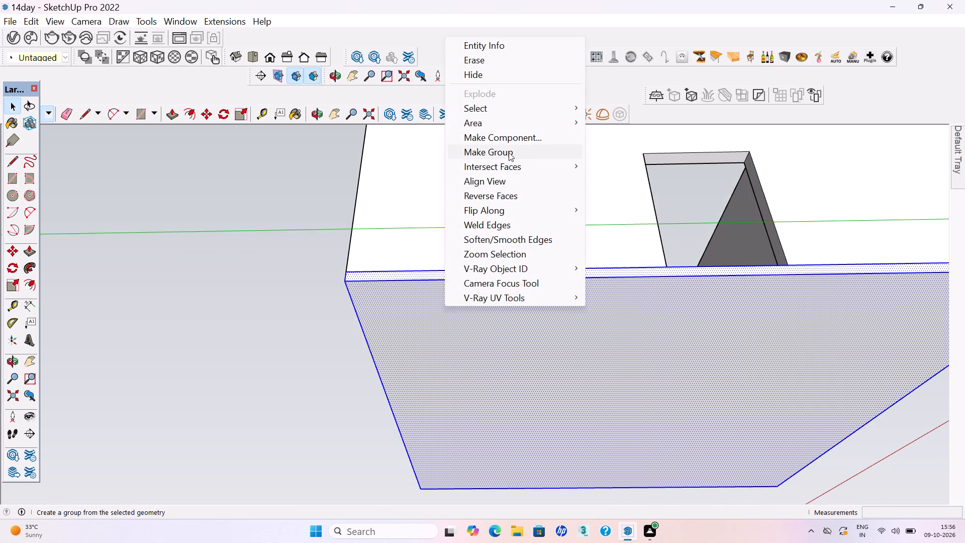
click(509, 152)
Save the model with the grouped floor slab.
scroll(448, 249, down, 20)
middle_drag(490, 251, 493, 257)
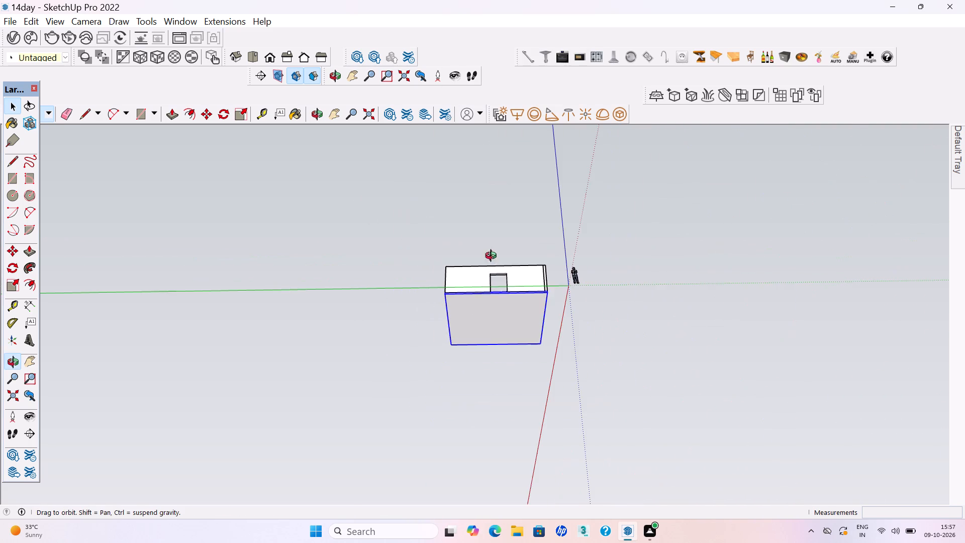
middle_drag(493, 257, 459, 524)
click(628, 309)
middle_drag(490, 279, 508, 343)
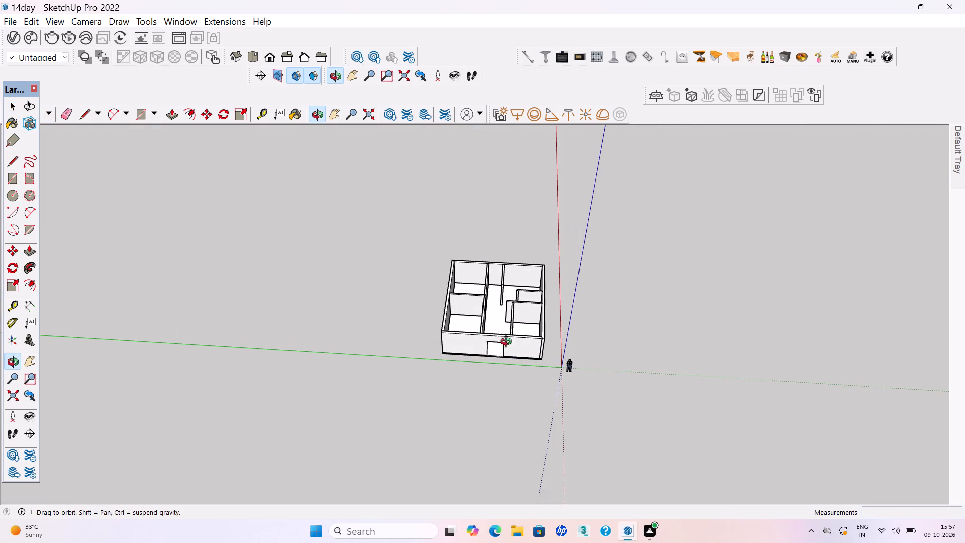
middle_drag(508, 343, 513, 354)
key(ctrl+s)
key(ctrl+s)
key(ctrl+s)
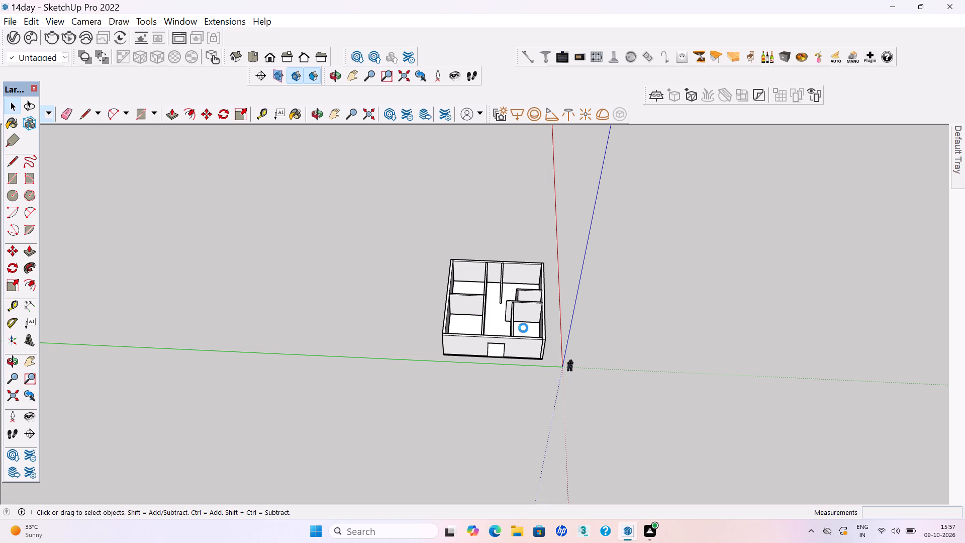
ctrl+scroll(523, 328, up, 1)
key(ctrl+s)
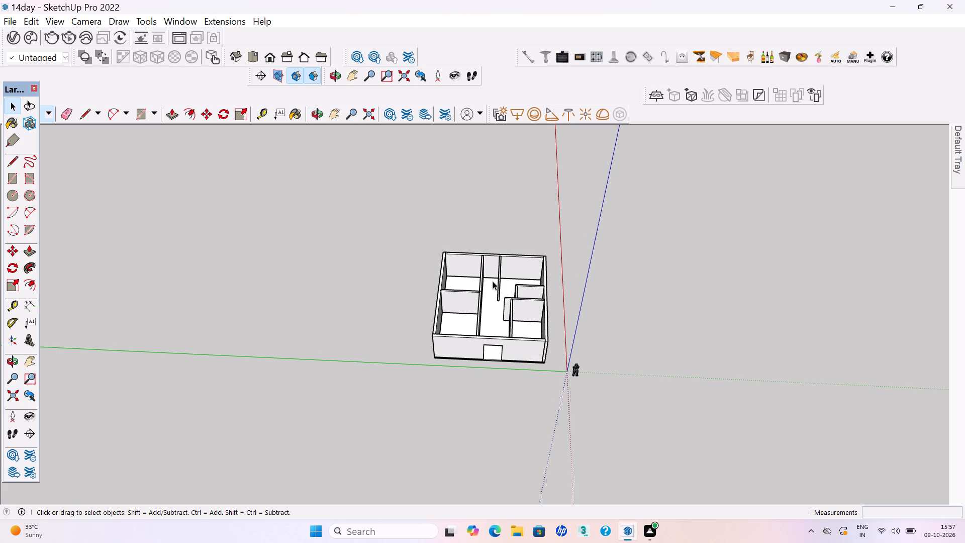
Move the short cross wall closing the small room about 1'7" along the green axis, away from the passage.
scroll(404, 260, down, 2)
middle_drag(367, 271, 387, 377)
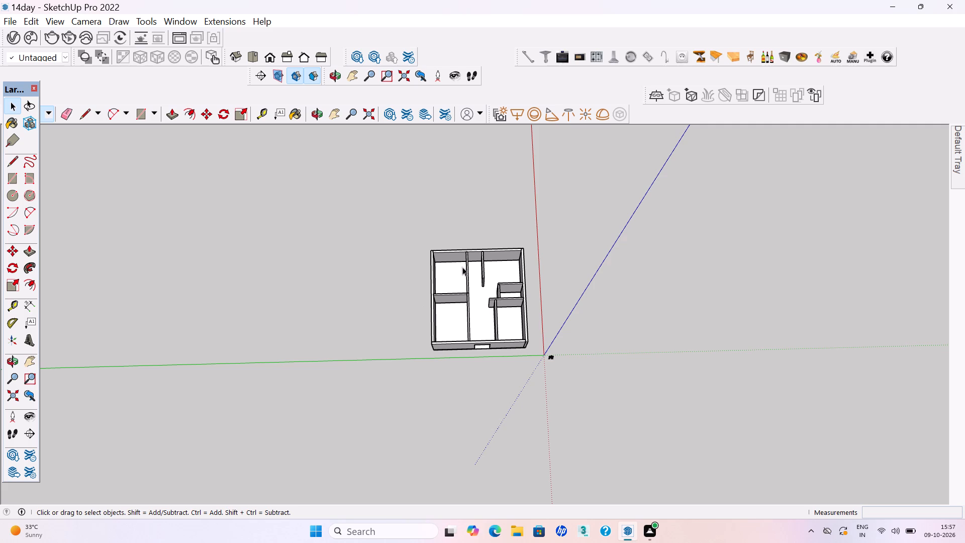
middle_drag(480, 281, 478, 312)
scroll(477, 306, up, 6)
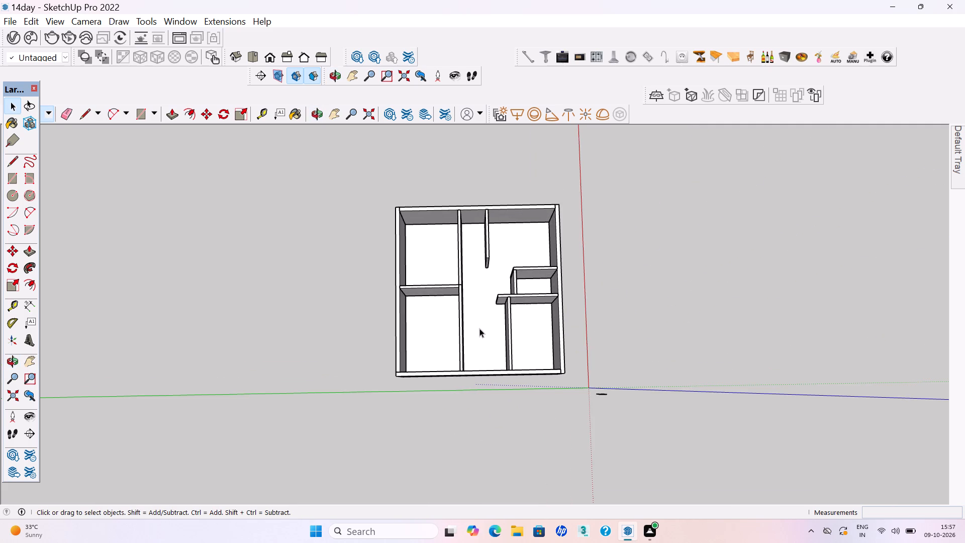
middle_drag(487, 323, 565, 279)
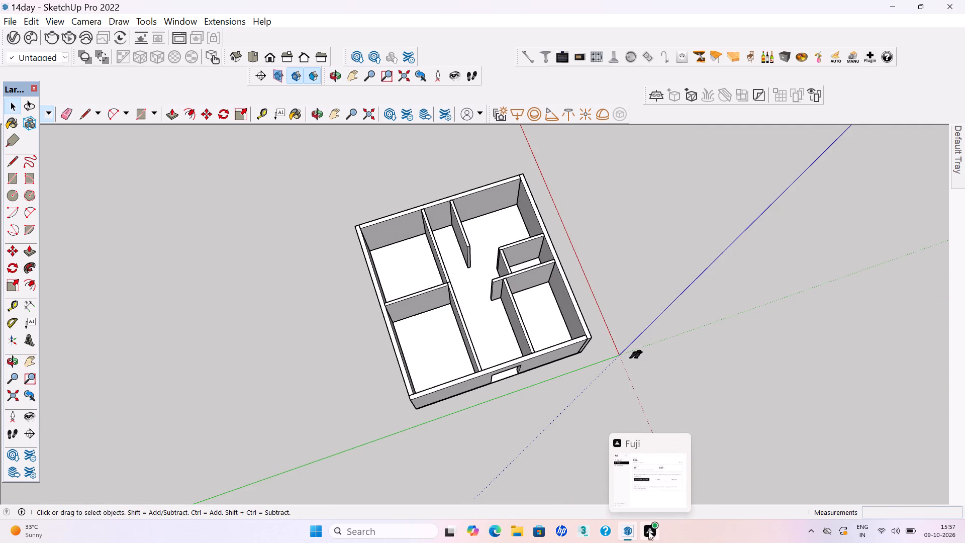
scroll(482, 292, up, 3)
middle_drag(448, 306, 588, 313)
middle_drag(523, 313, 689, 275)
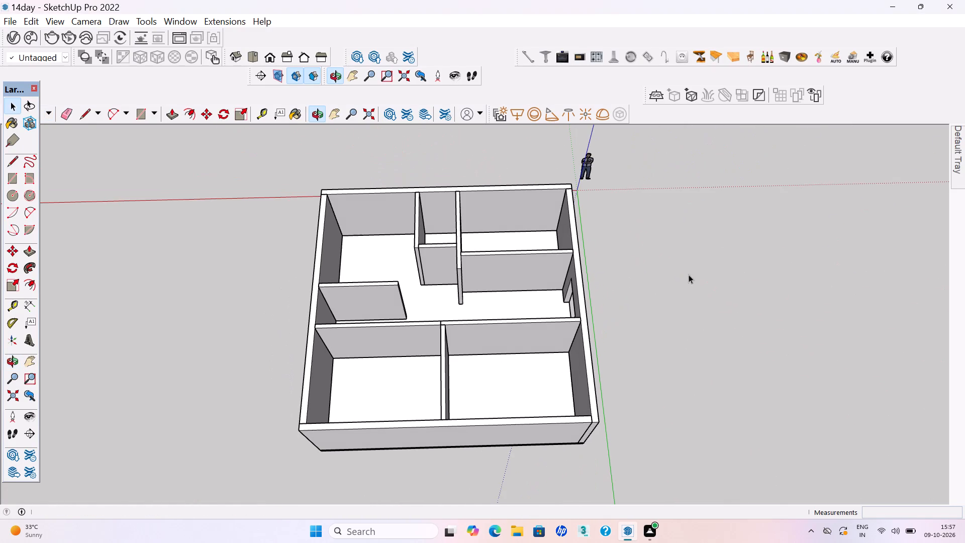
middle_drag(446, 276, 747, 247)
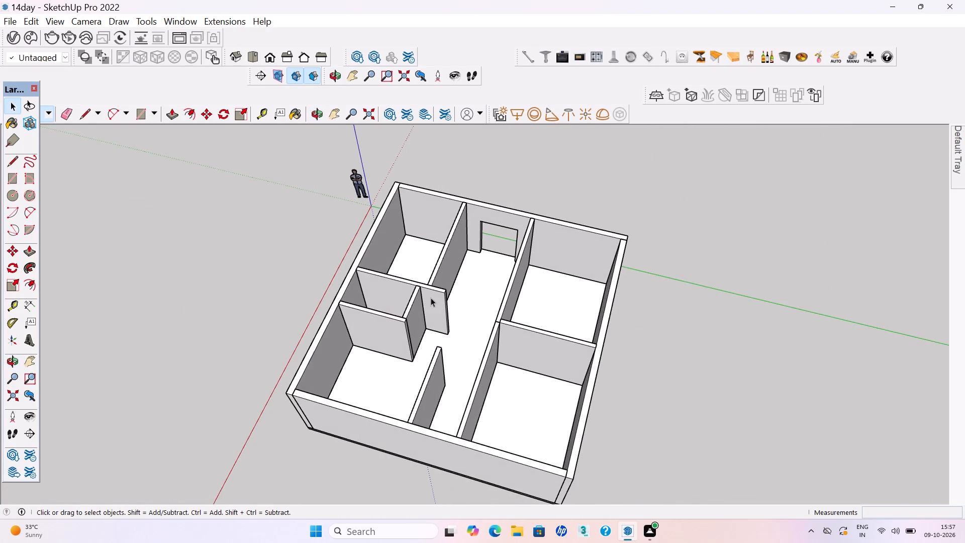
scroll(432, 302, up, 6)
middle_drag(436, 318, 466, 286)
scroll(455, 295, up, 3)
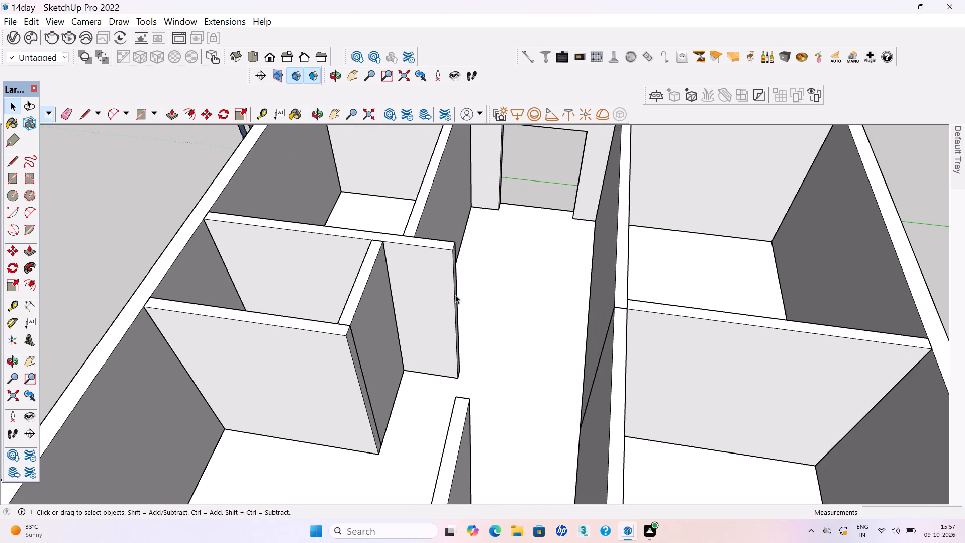
middle_drag(434, 299, 466, 278)
scroll(435, 304, up, 3)
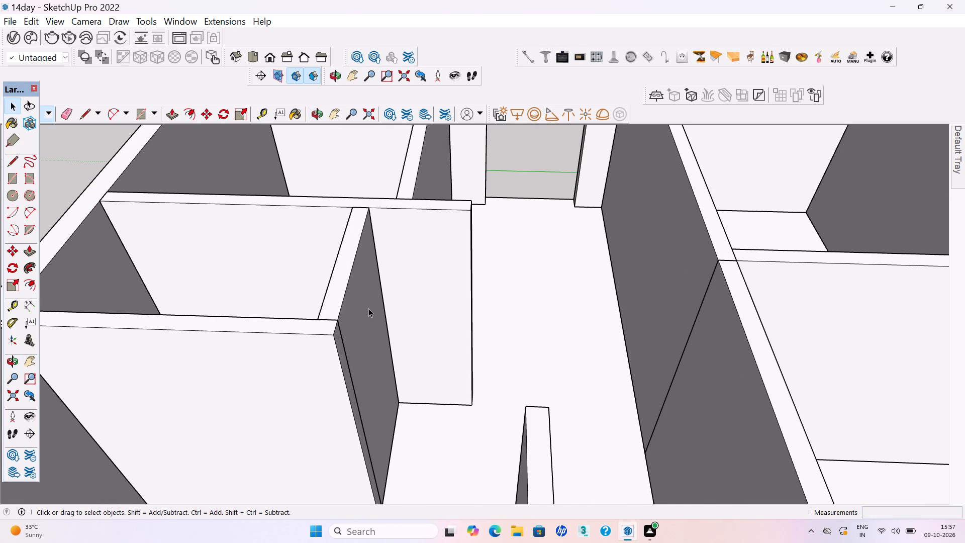
click(368, 308)
middle_drag(422, 299, 260, 347)
key(m)
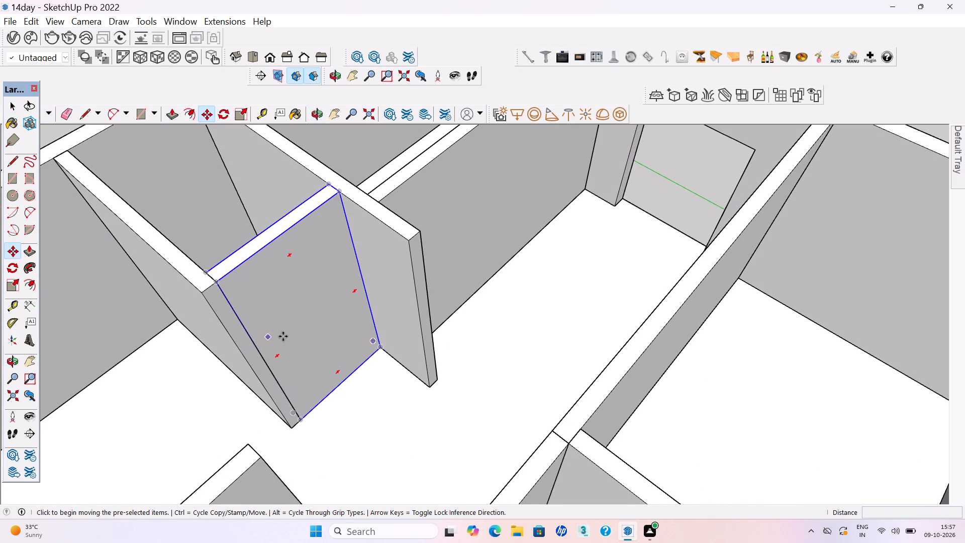
click(285, 334)
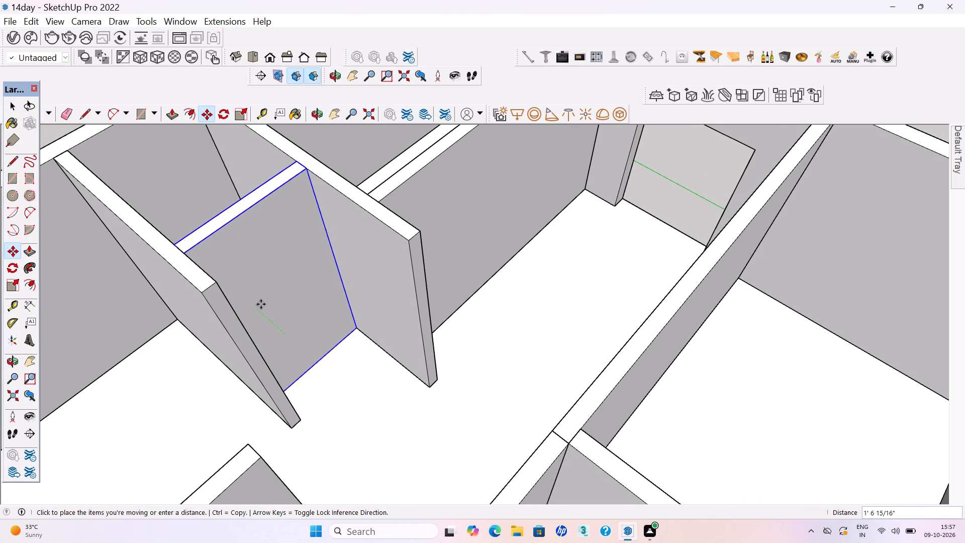
click(261, 304)
key(space)
click(350, 429)
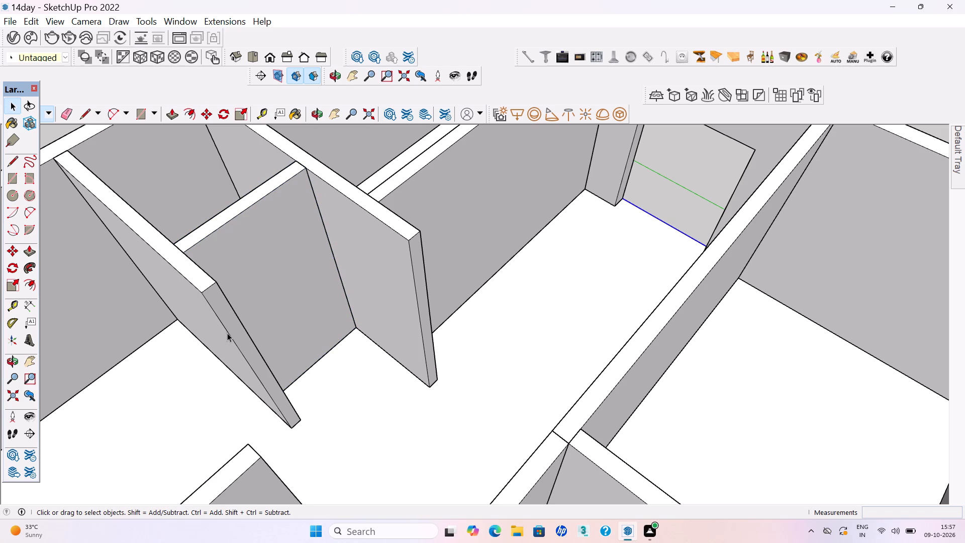
Scale the small room's longer-overhanging partition lengthwise by about 0.80, ending it flush with the cross wall's passage-side face.
click(234, 334)
key(s)
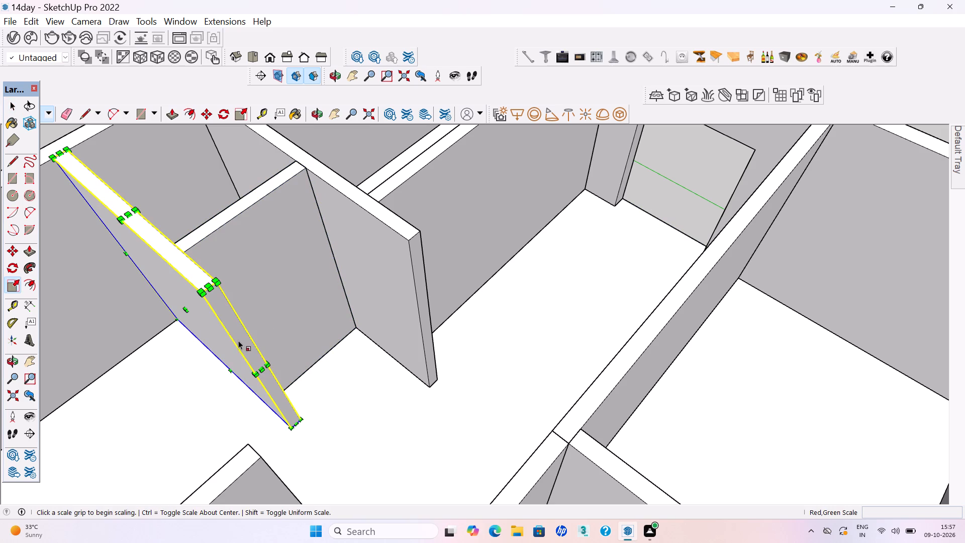
click(260, 366)
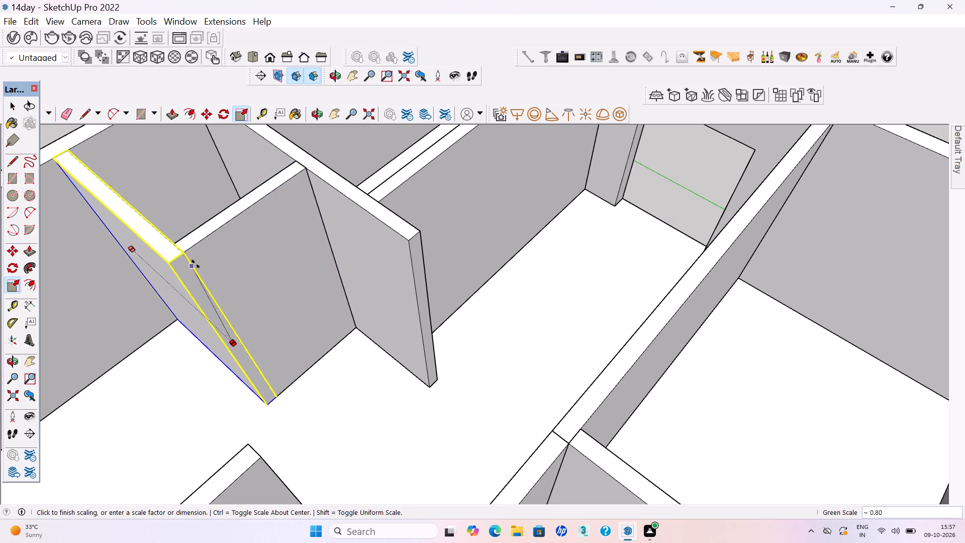
click(194, 263)
key(space)
click(326, 409)
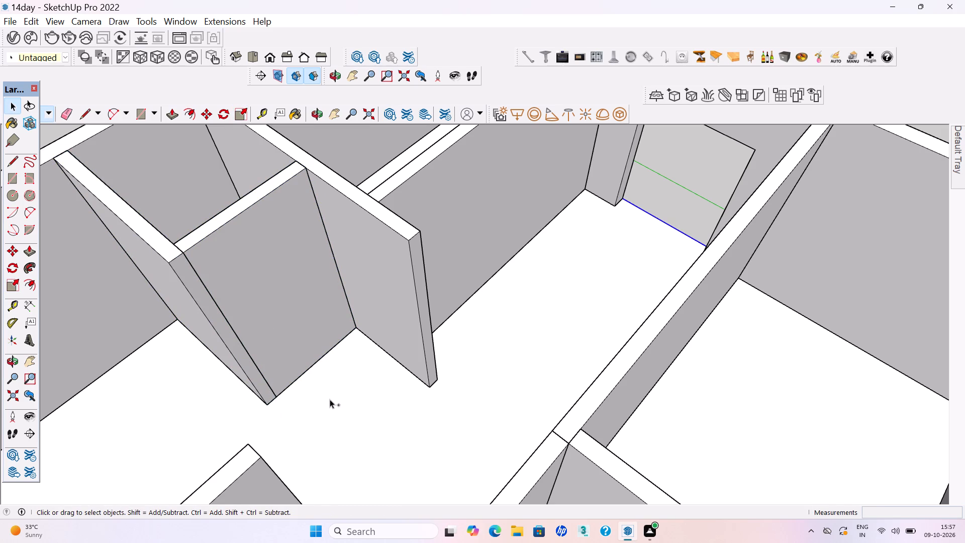
Save the model with the adjusted small-room walls.
key(ctrl+s)
key(ctrl+s)
key(ctrl+s)
key(ctrl+s)
key(ctrl+s)
key(ctrl+s)
key(ctrl+s)
key(ctrl+s)
key(ctrl+s)
key(ctrl+s)
key(ctrl+s)
key(ctrl+s)
key(ctrl+s)
key(ctrl+s)
key(ctrl+s)
key(ctrl+s)
scroll(318, 376, down, 3)
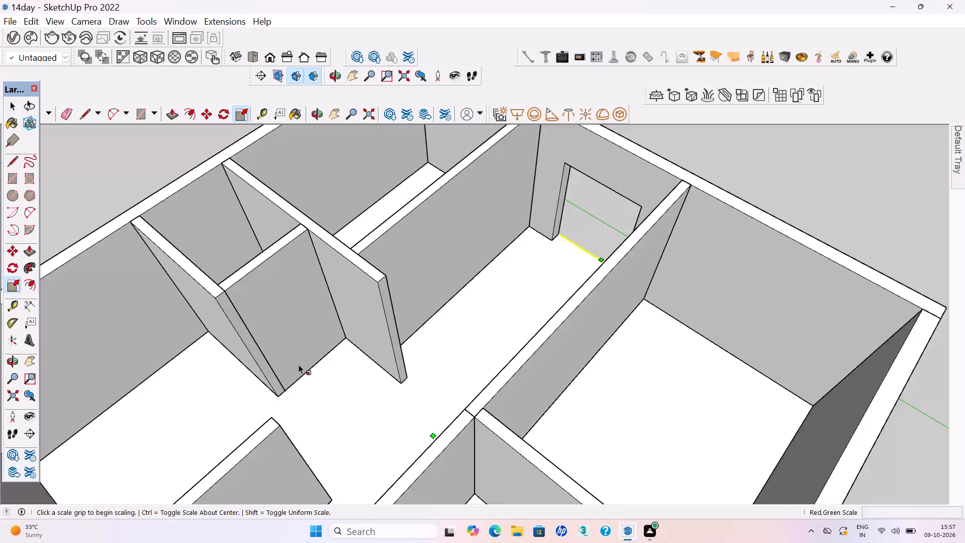
middle_drag(319, 365, 445, 372)
key(space)
click(93, 247)
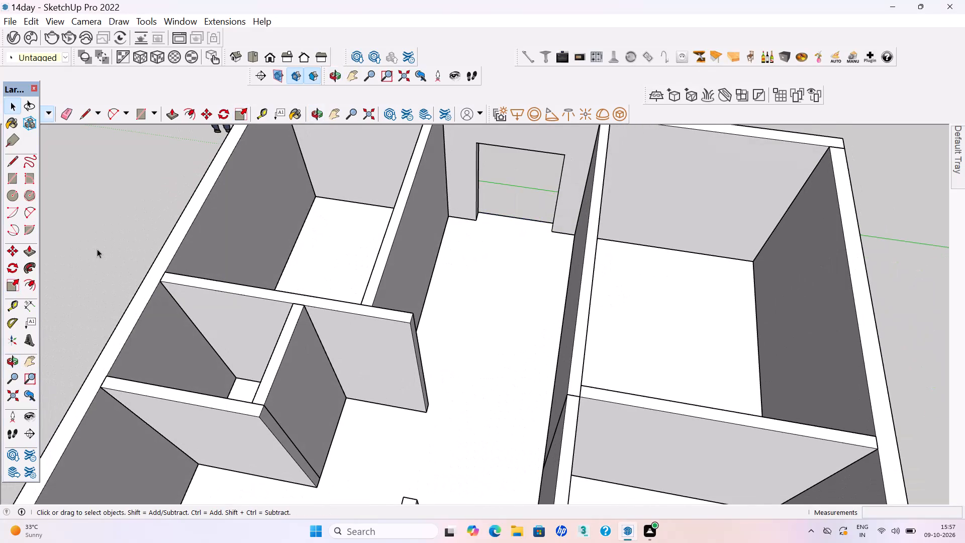
Place guides on the small room's cross wall: verticals about 5 9/16" from its free end and 3' further, plus one 7' above the floor.
middle_drag(358, 340, 360, 300)
scroll(385, 377, up, 2)
middle_drag(386, 380, 417, 362)
key(t)
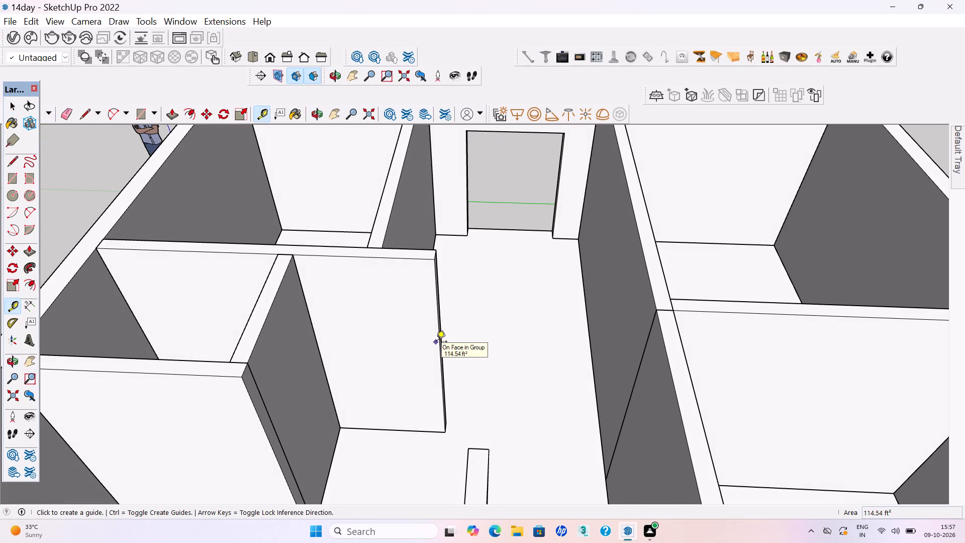
click(439, 338)
click(426, 328)
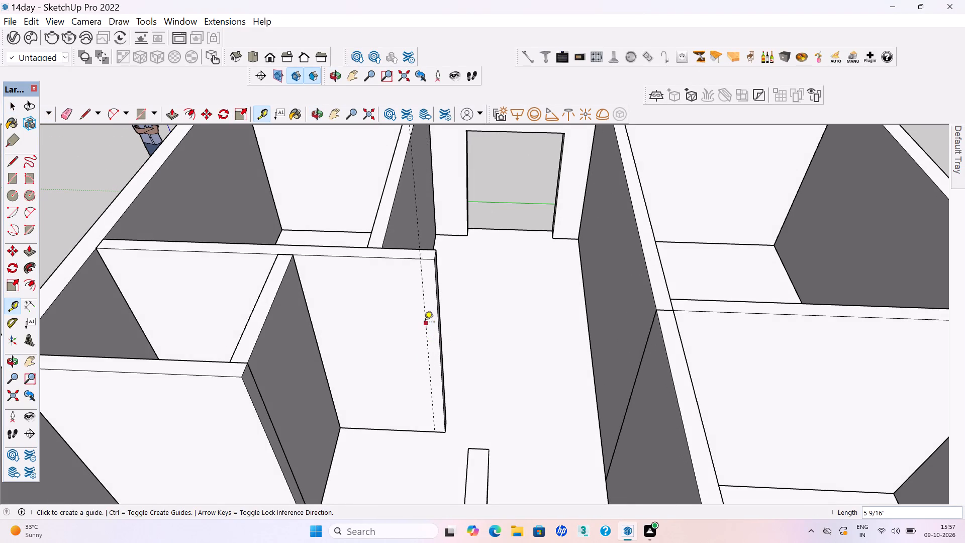
click(424, 323)
text(3')
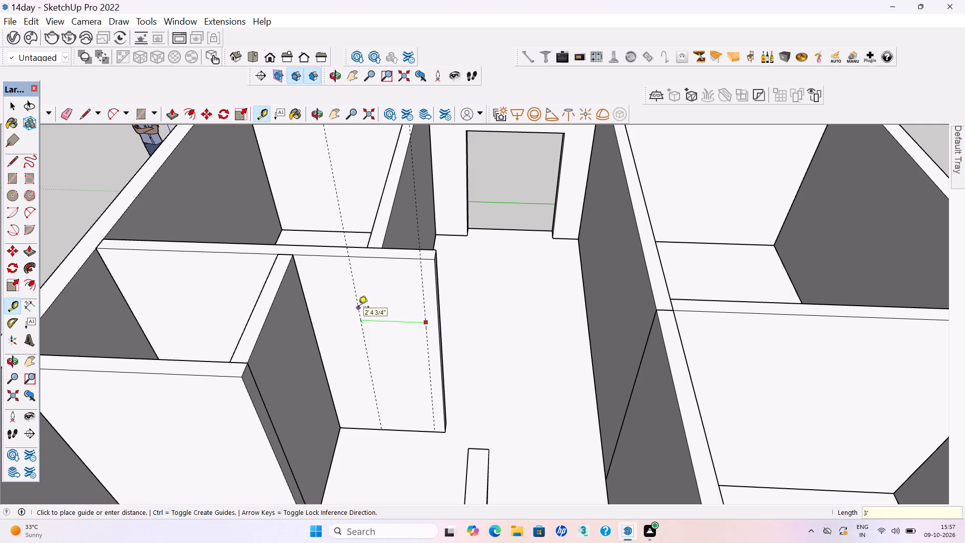
key(Return)
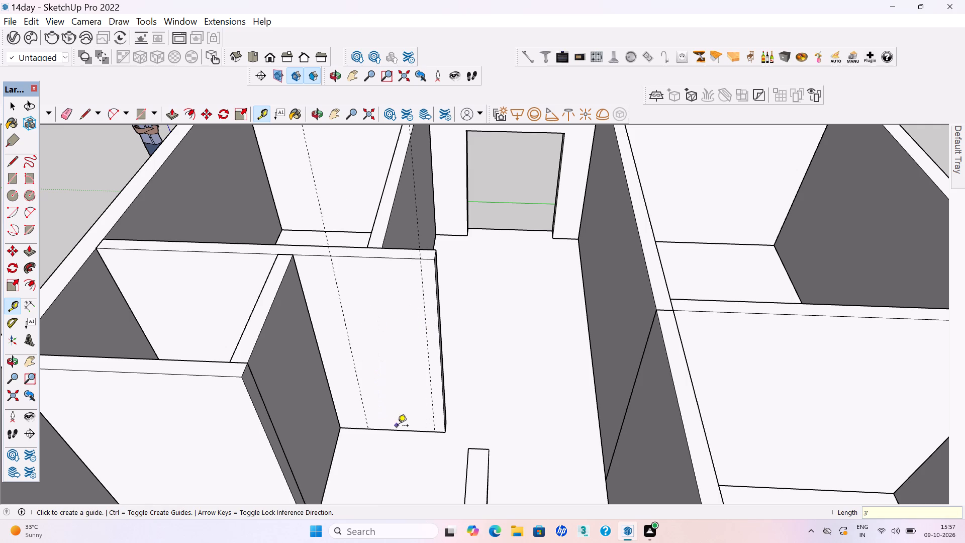
click(401, 429)
text(7')
key(Return)
Inside the cross wall's group, draw a 7' by 3' rectangle between the guides and push it through the wall as a door opening.
key(space)
double_click(399, 384)
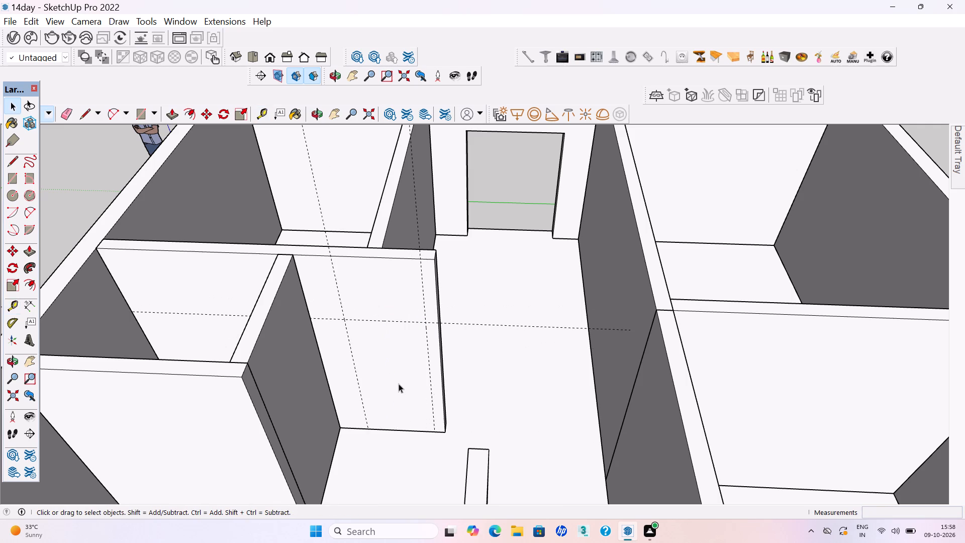
click(385, 377)
key(r)
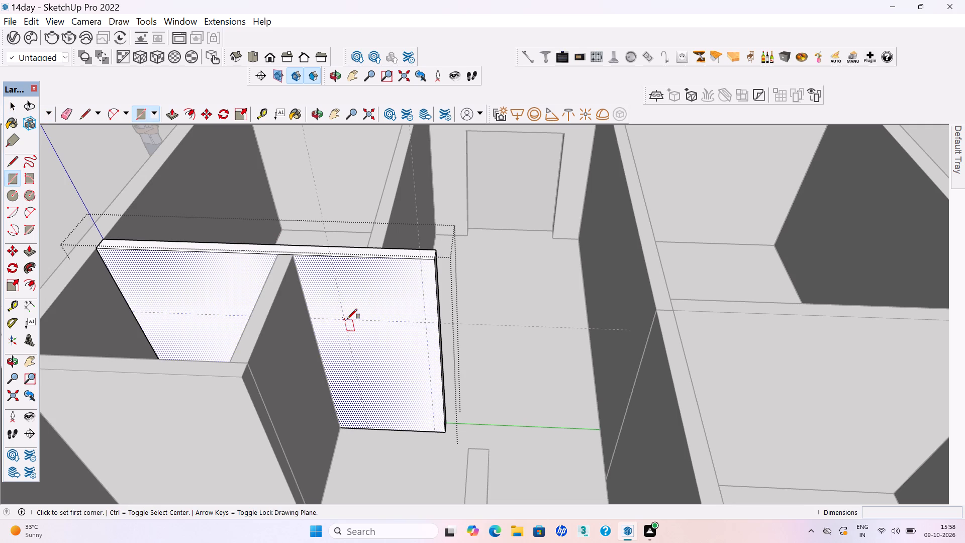
click(347, 319)
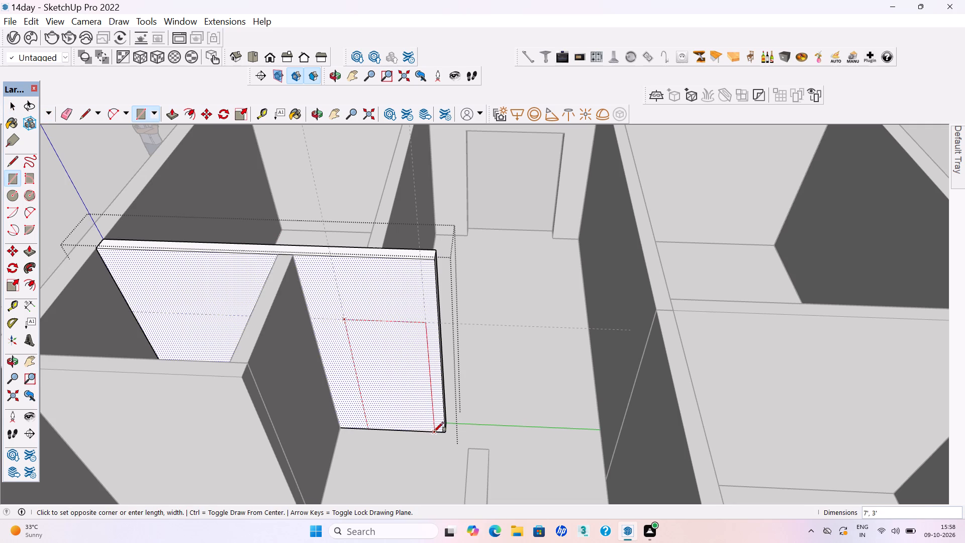
click(434, 432)
key(p)
click(415, 424)
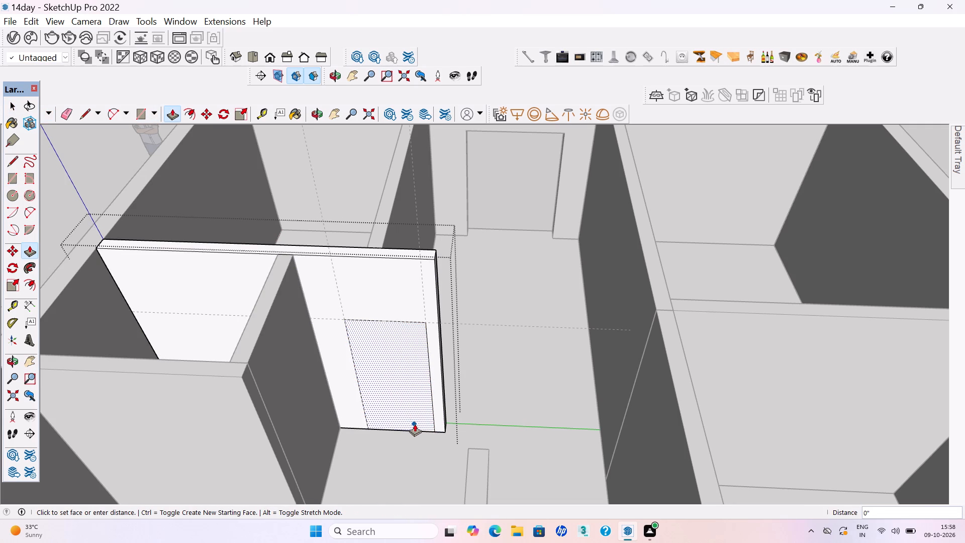
click(390, 391)
key(space)
scroll(382, 389, down, 5)
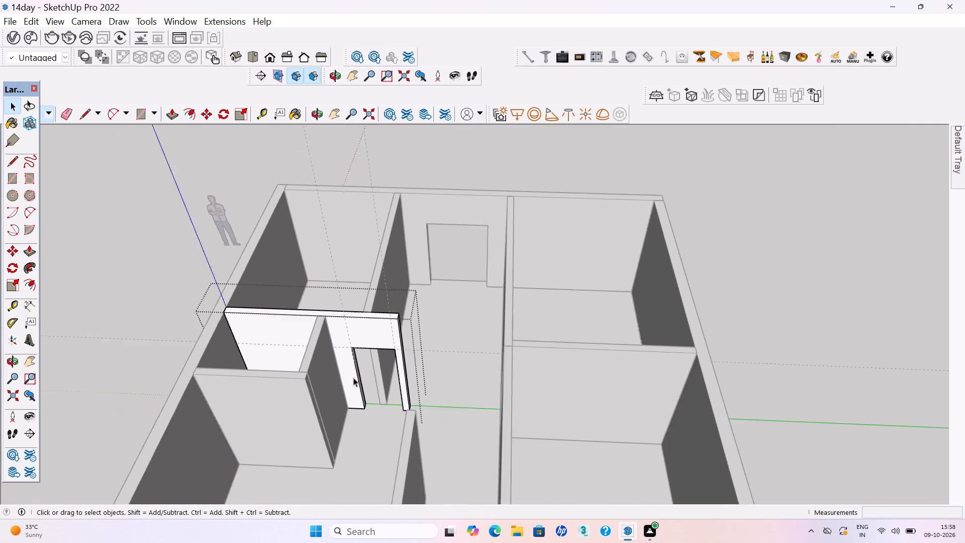
scroll(353, 378, down, 5)
click(176, 305)
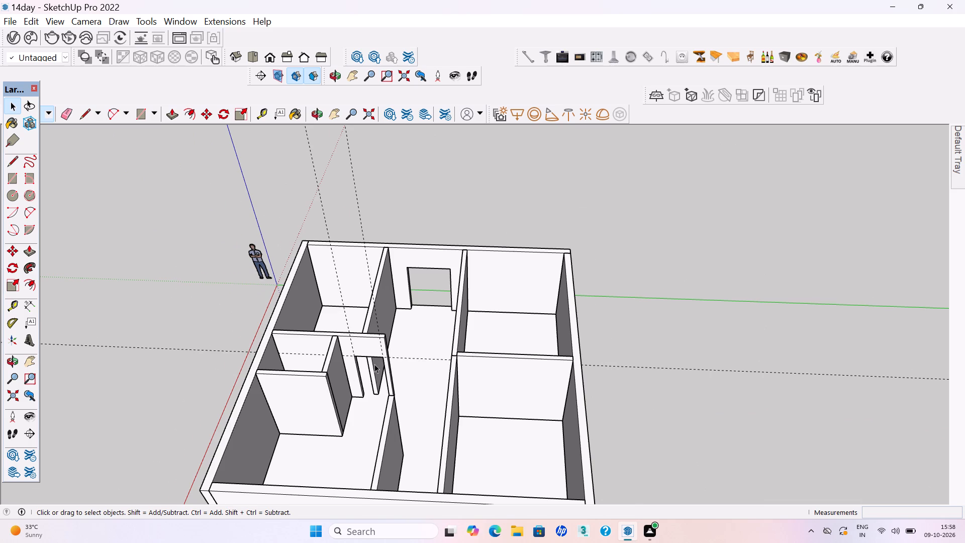
Move the long partition that blocks the new door opening about 1'11" towards the passage, aligning it with the cross wall's free end.
scroll(375, 364, up, 3)
middle_drag(387, 327, 182, 356)
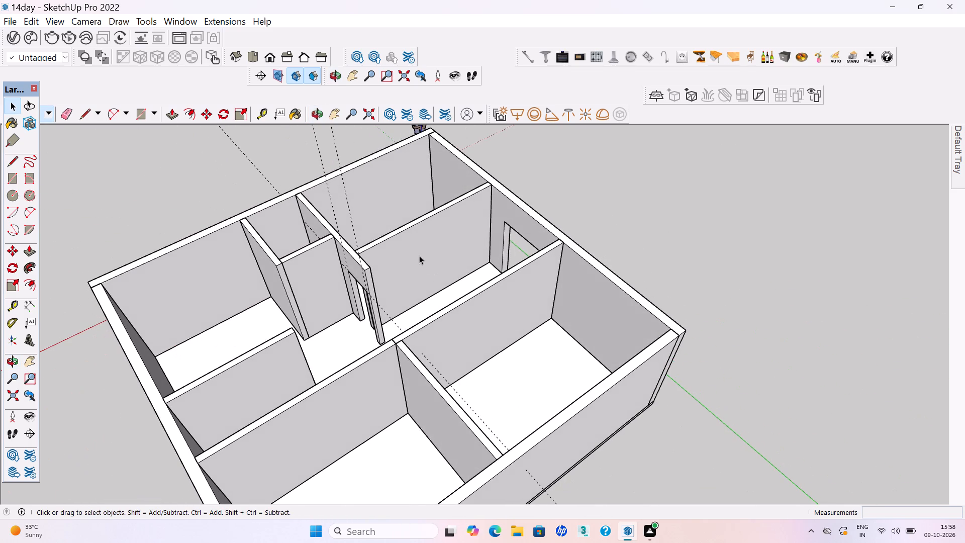
click(419, 255)
key(m)
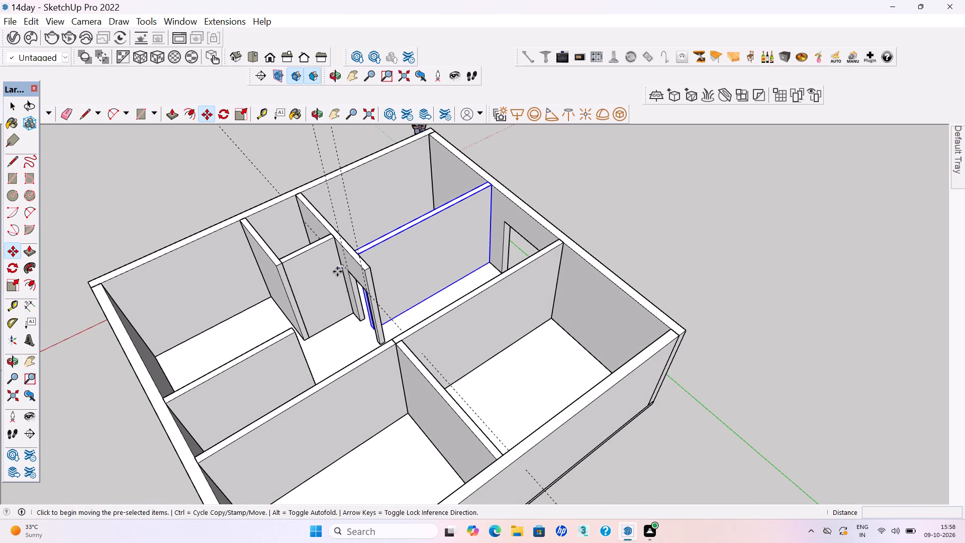
scroll(341, 282, up, 7)
middle_drag(382, 348, 609, 324)
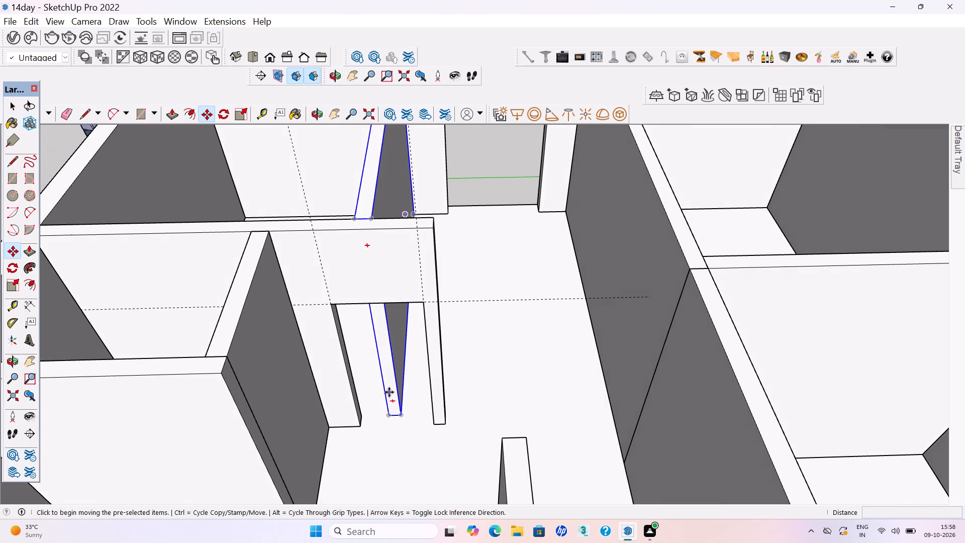
middle_drag(390, 391, 444, 371)
click(406, 430)
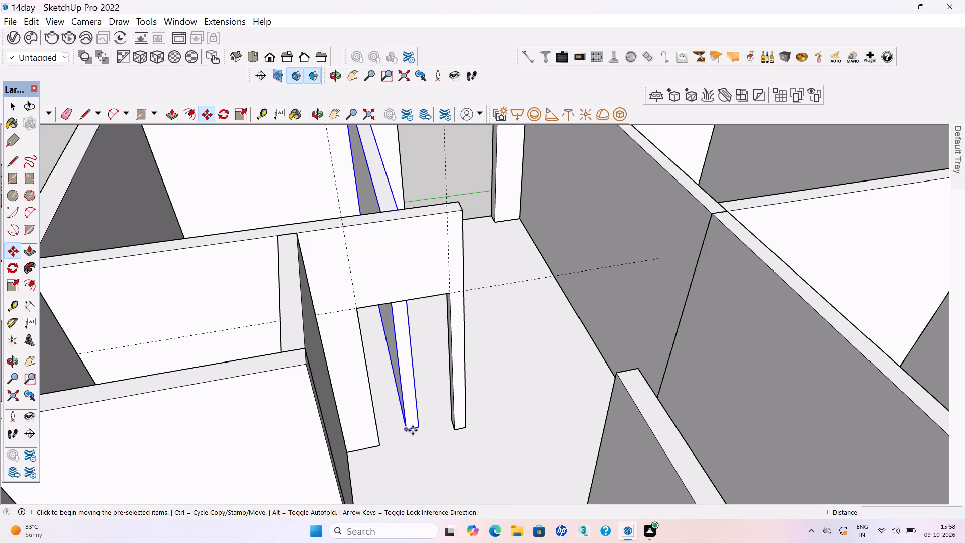
click(452, 425)
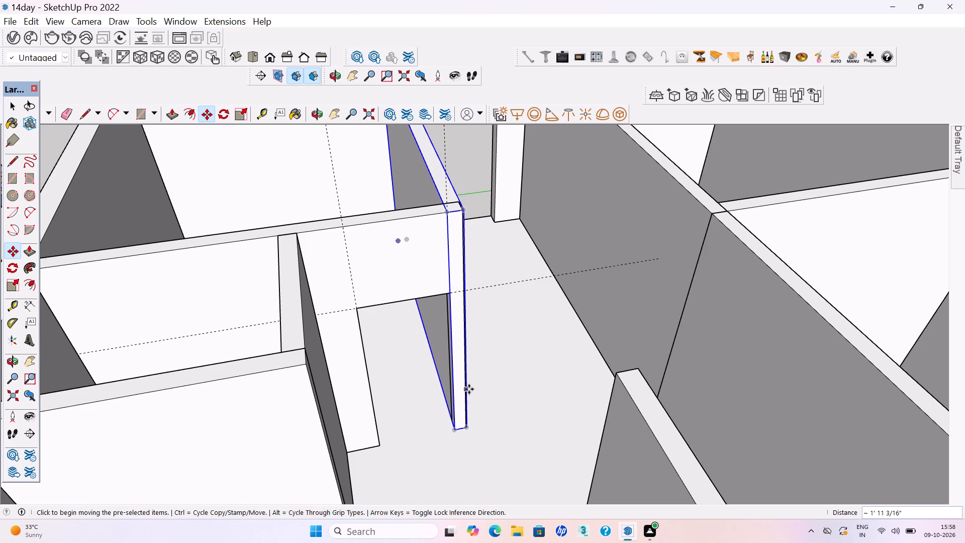
Move the same long partition 6" back along its length so it butts against the cross wall instead of overlapping it.
middle_drag(470, 389, 219, 455)
scroll(219, 455, down, 4)
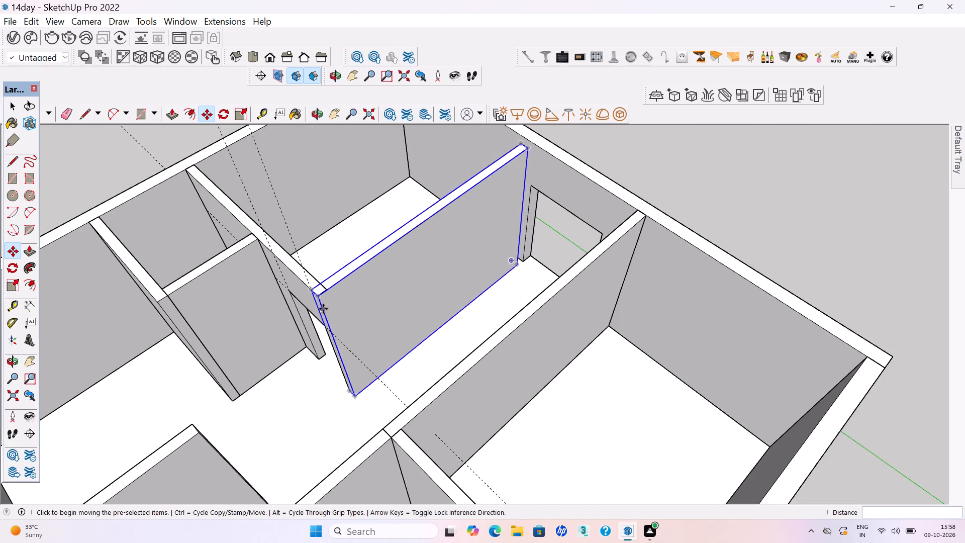
scroll(331, 304, up, 11)
scroll(315, 350, down, 3)
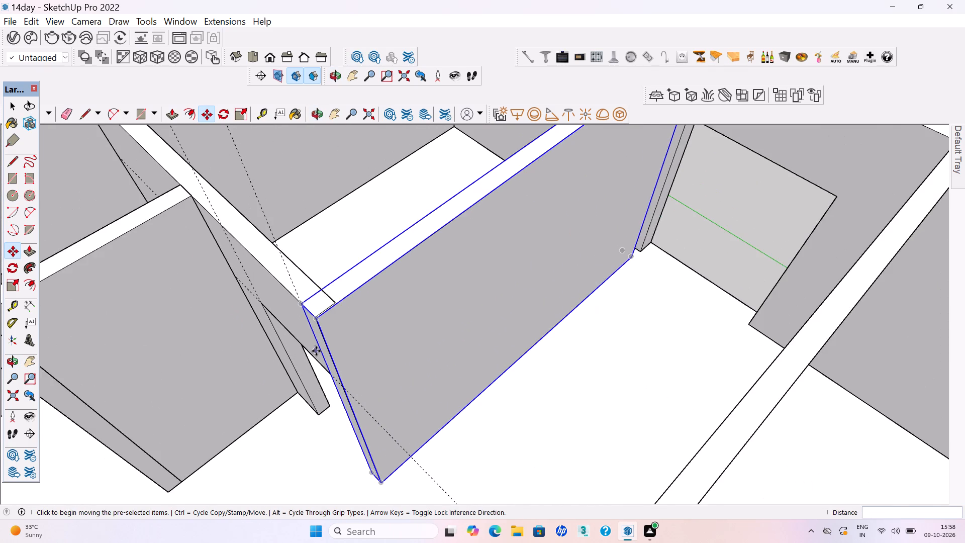
scroll(318, 356, down, 8)
middle_drag(343, 357, 344, 314)
scroll(363, 393, up, 5)
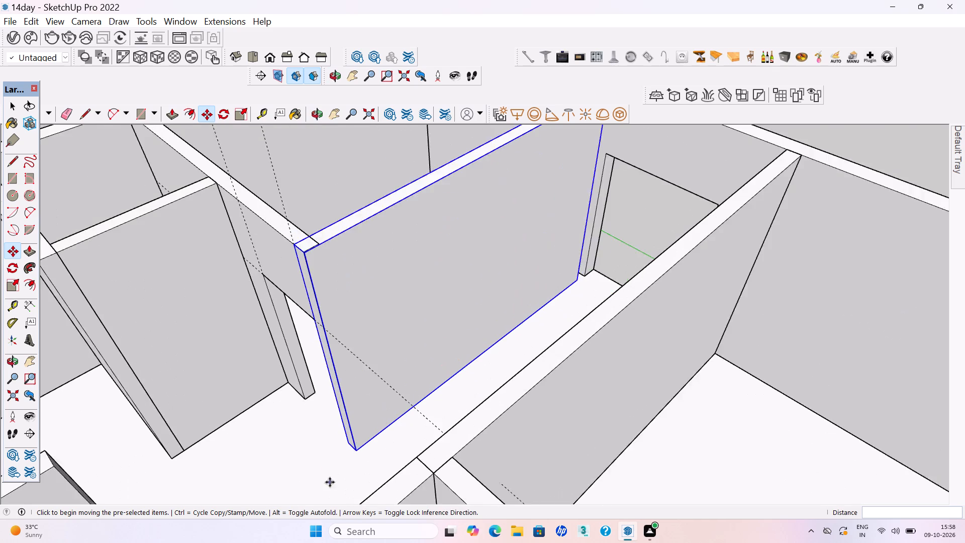
scroll(335, 436, up, 1)
middle_drag(339, 431, 435, 459)
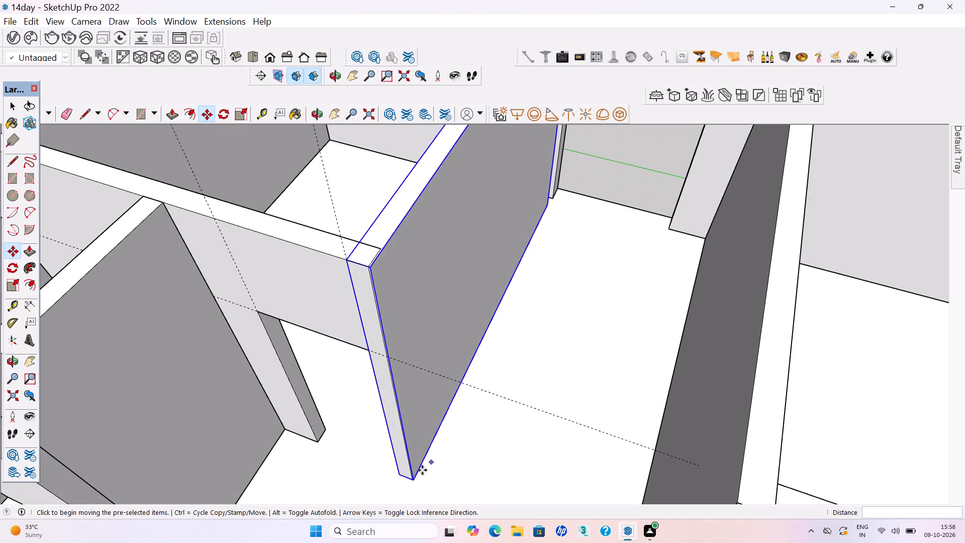
middle_drag(392, 476, 583, 472)
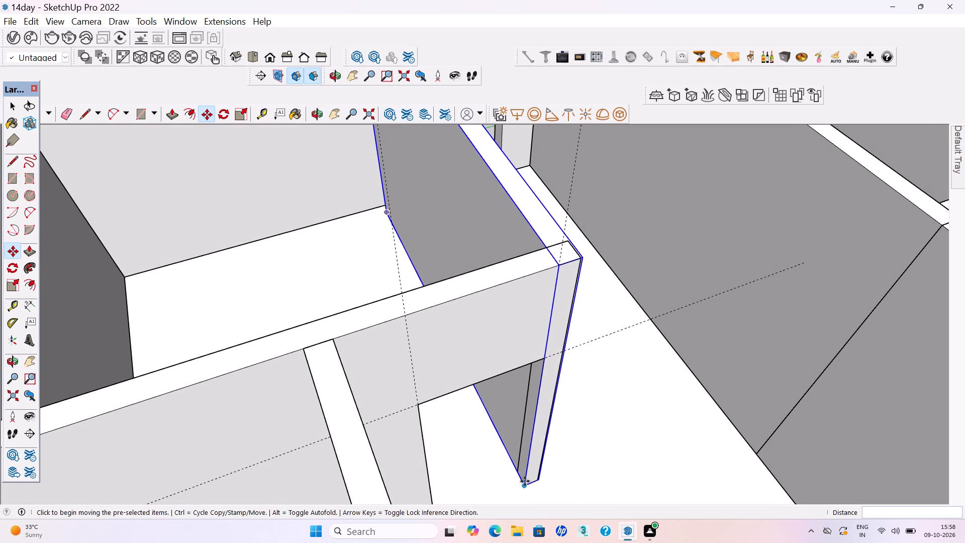
click(525, 484)
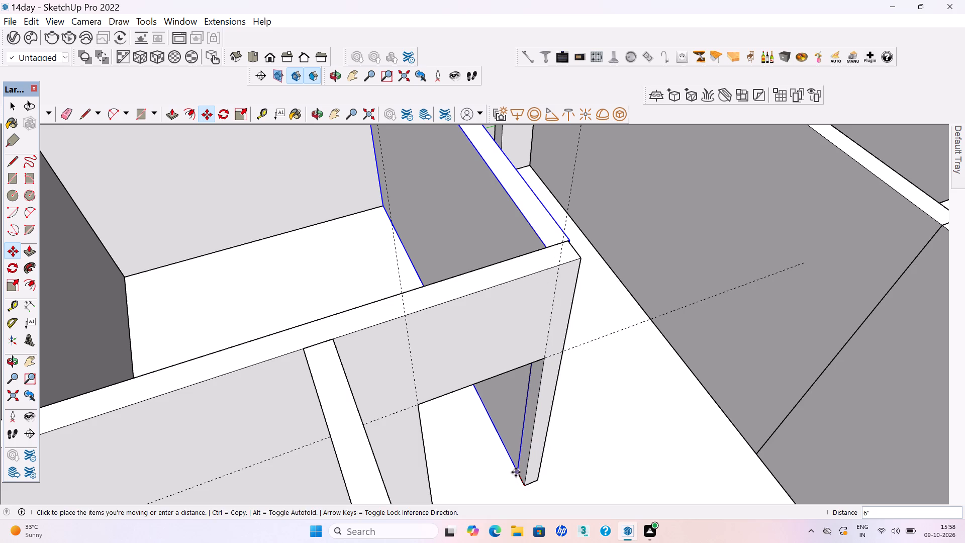
click(516, 472)
scroll(456, 494, down, 4)
key(space)
scroll(390, 459, down, 3)
middle_drag(458, 419, 448, 422)
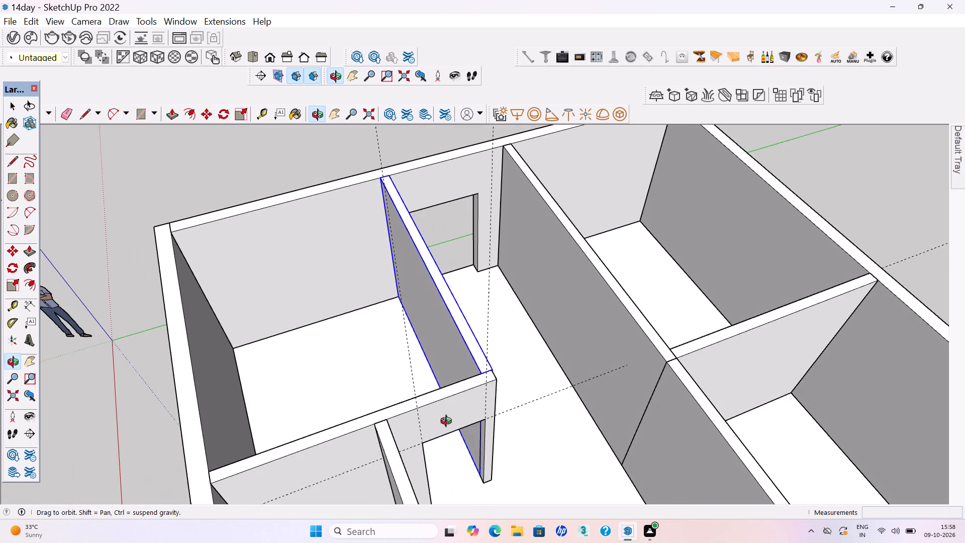
middle_drag(448, 422, 235, 395)
scroll(466, 320, down, 2)
click(690, 215)
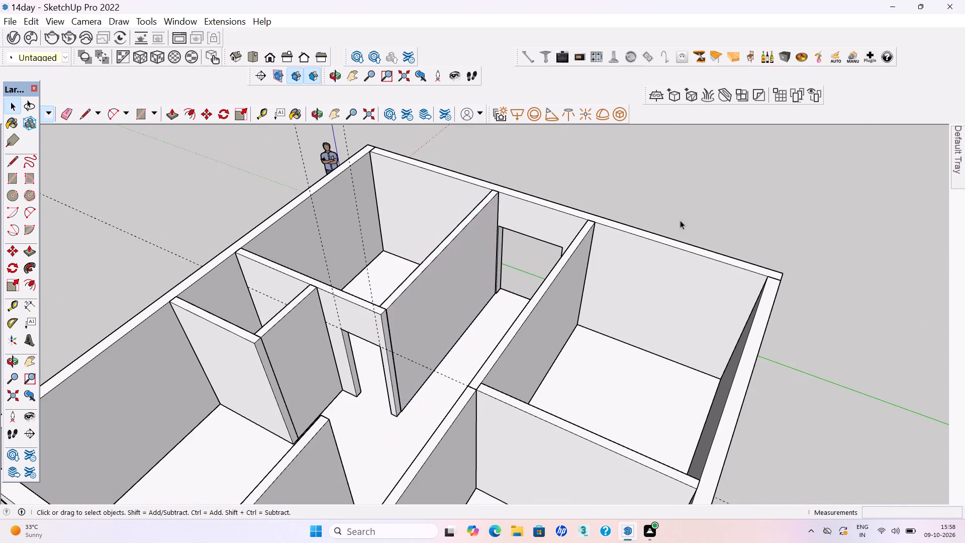
Save the model with the new door opening and the moved partition.
scroll(545, 236, up, 2)
scroll(504, 218, up, 4)
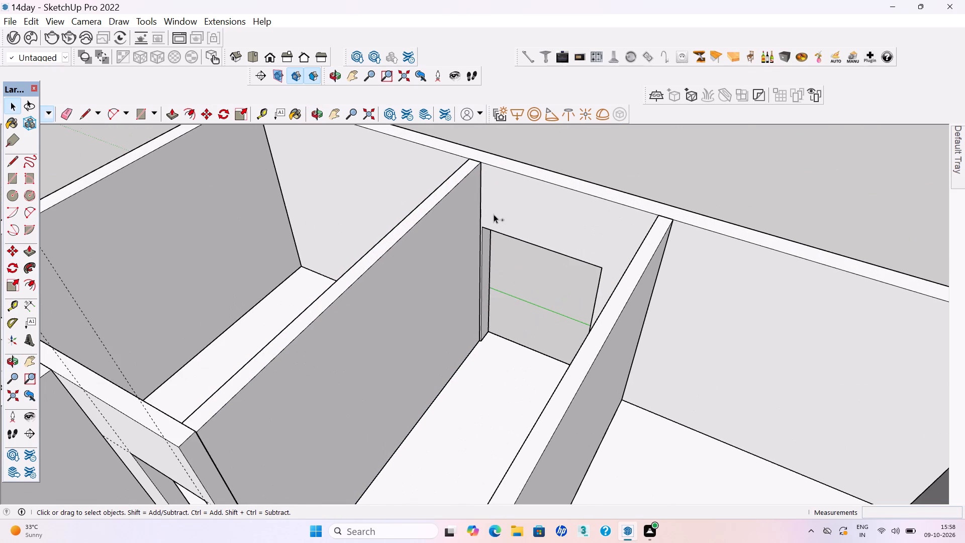
key(ctrl+s)
key(ctrl+s)
key(ctrl+s)
key(ctrl+s)
key(ctrl+s)
key(ctrl+s)
key(ctrl+s)
Inside the outer wall's group, push/pull the entrance jamb beside the moved partition away from it, narrowing the opening slightly.
scroll(331, 286, down, 5)
middle_drag(384, 333, 312, 386)
scroll(422, 227, up, 3)
scroll(471, 236, up, 7)
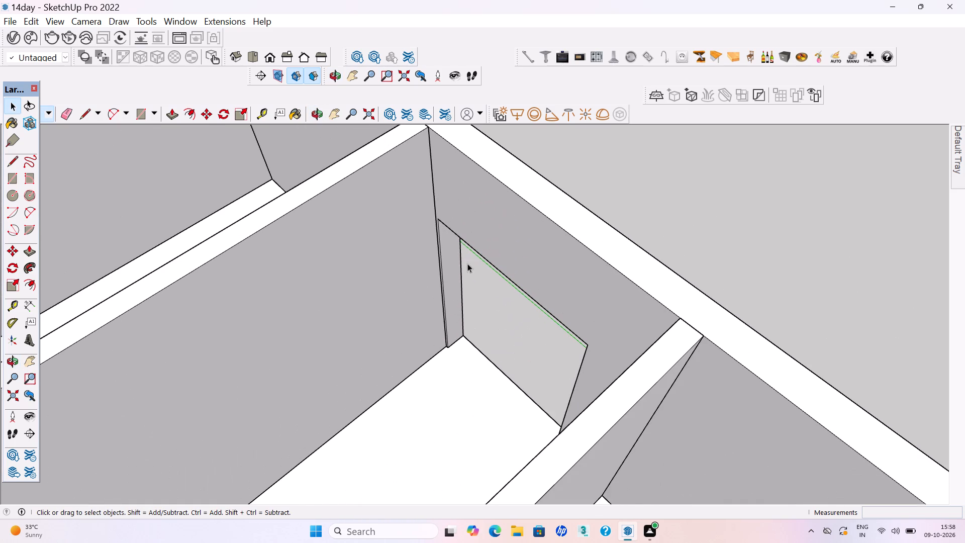
double_click(455, 260)
double_click(452, 262)
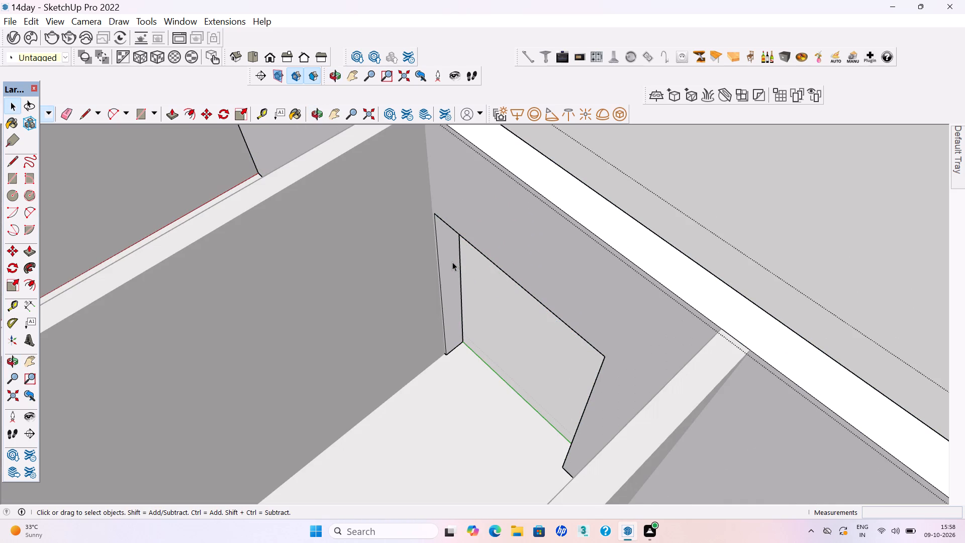
click(451, 260)
key(p)
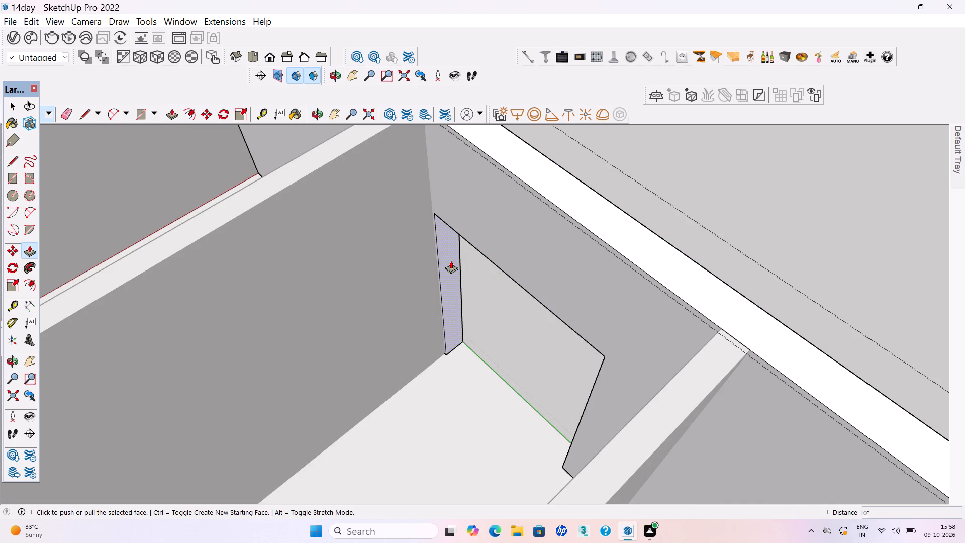
click(451, 261)
click(461, 281)
scroll(460, 281, down, 4)
key(space)
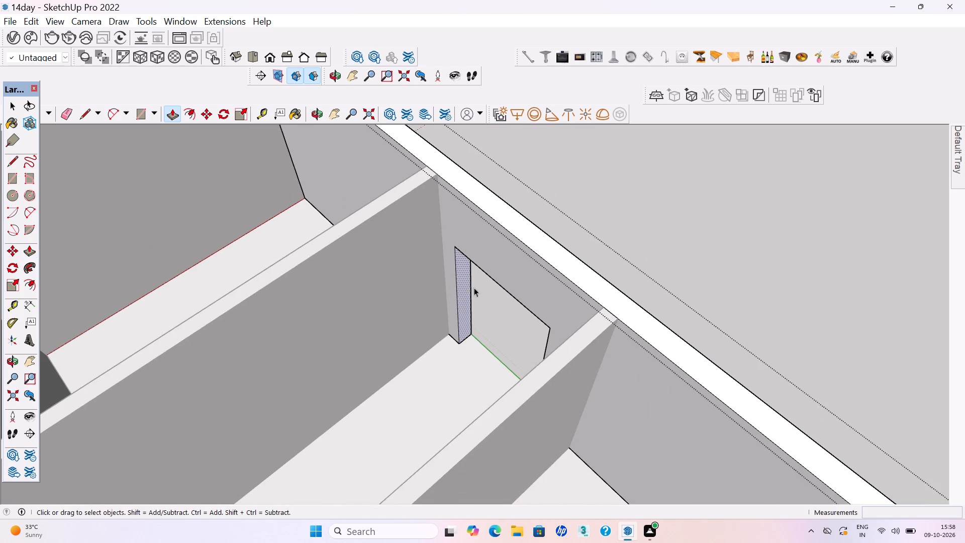
click(615, 220)
Save the model with the adjusted entrance opening.
key(ctrl+s)
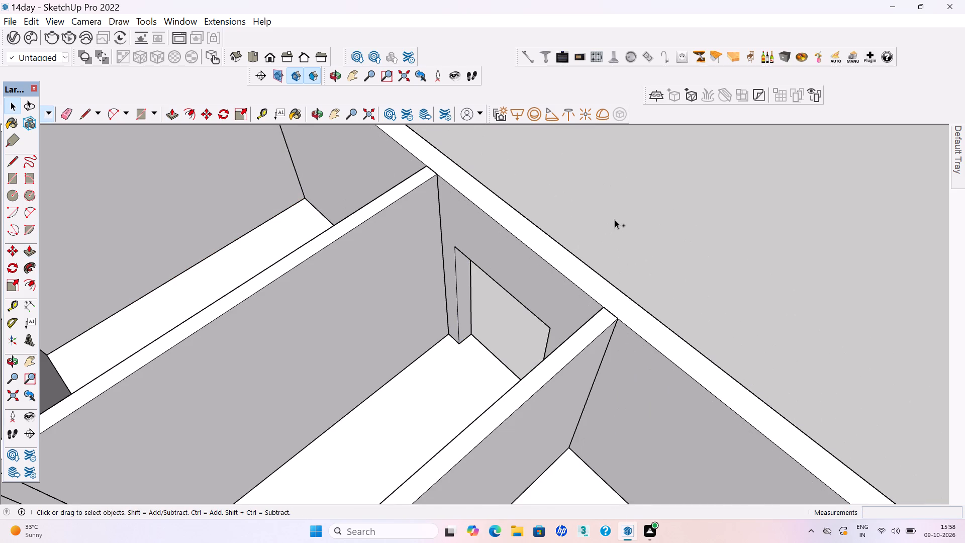
key(ctrl+s)
key(ctrl+s)
key(ctrl+s)
key(ctrl+s)
Delete the two vertical guides used for the cross wall's door opening.
scroll(491, 313, down, 5)
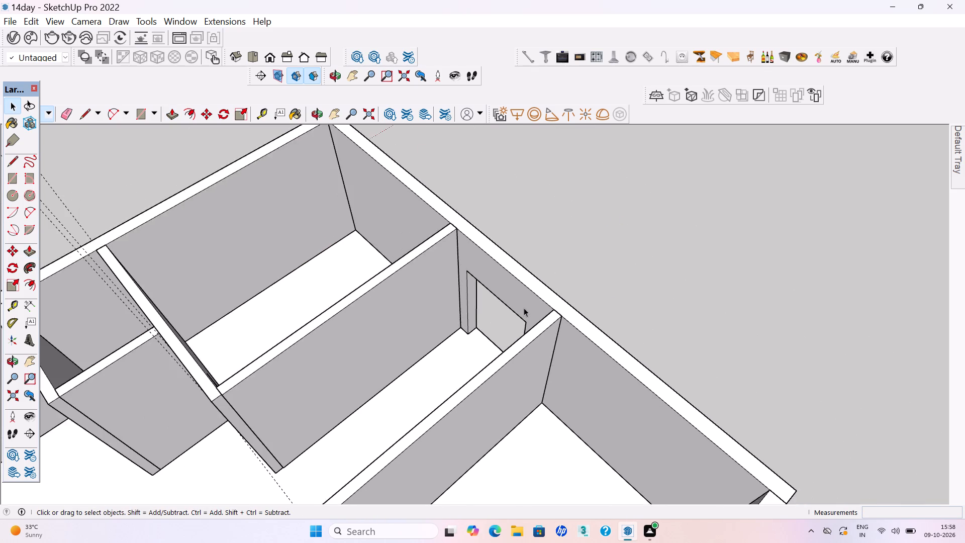
scroll(525, 308, down, 4)
middle_drag(656, 332, 425, 336)
scroll(502, 364, down, 8)
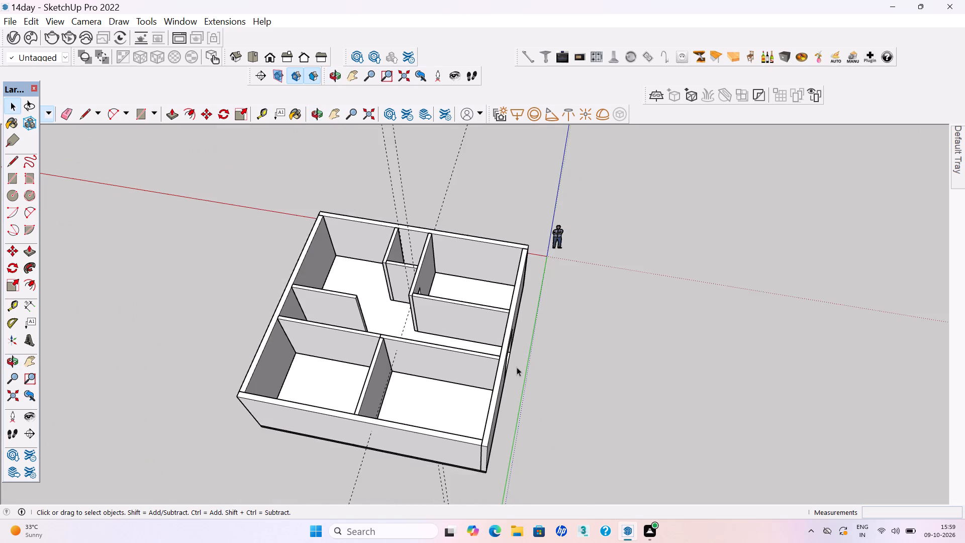
middle_drag(511, 366, 384, 215)
drag(465, 179, 382, 141)
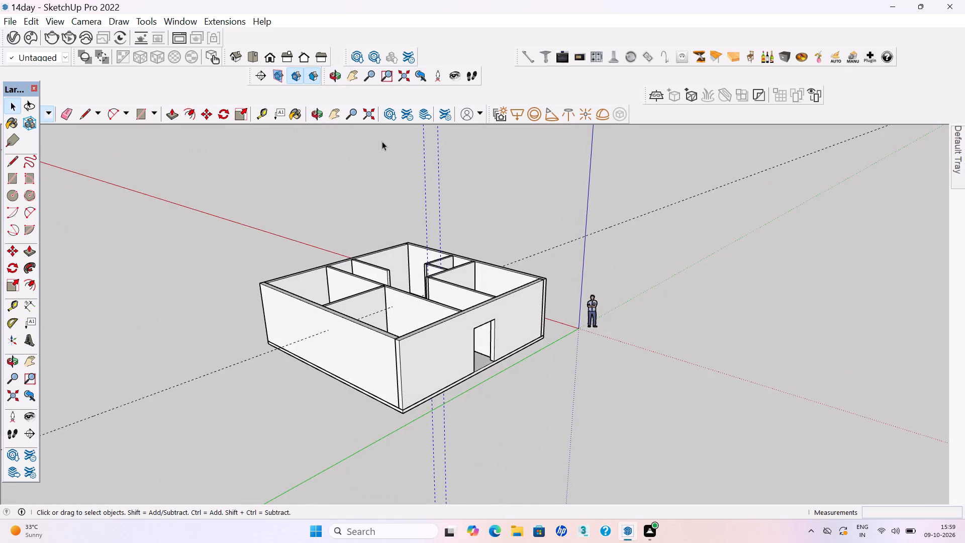
key(Delete)
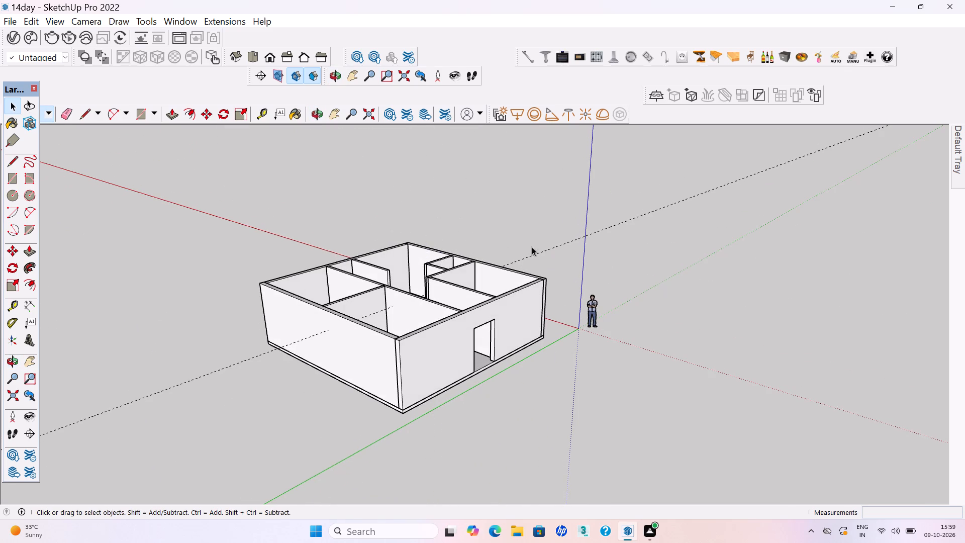
Delete the remaining horizontal guide that marked the head height of the cross wall's door opening.
drag(552, 262, 525, 218)
key(Delete)
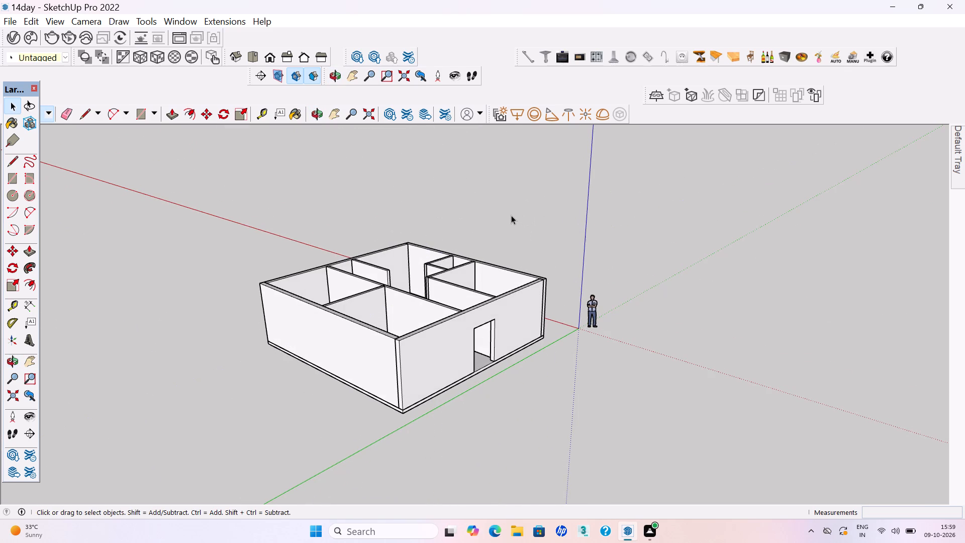
Save the model with the first cross wall door guides cleared.
key(ctrl+s)
key(ctrl+s)
key(ctrl+s)
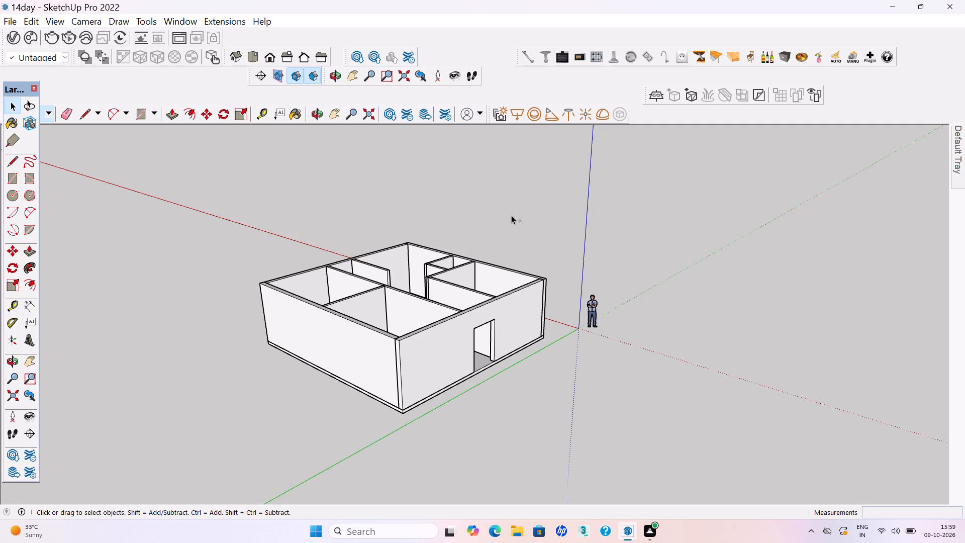
key(ctrl+s)
key(ctrl+s)
key(ctrl+s)
key(ctrl+s)
On the cross wall, place a vertical guide about 7 1/2" from the outer wall corner and a second one 3' beyond it.
scroll(430, 246, down, 1)
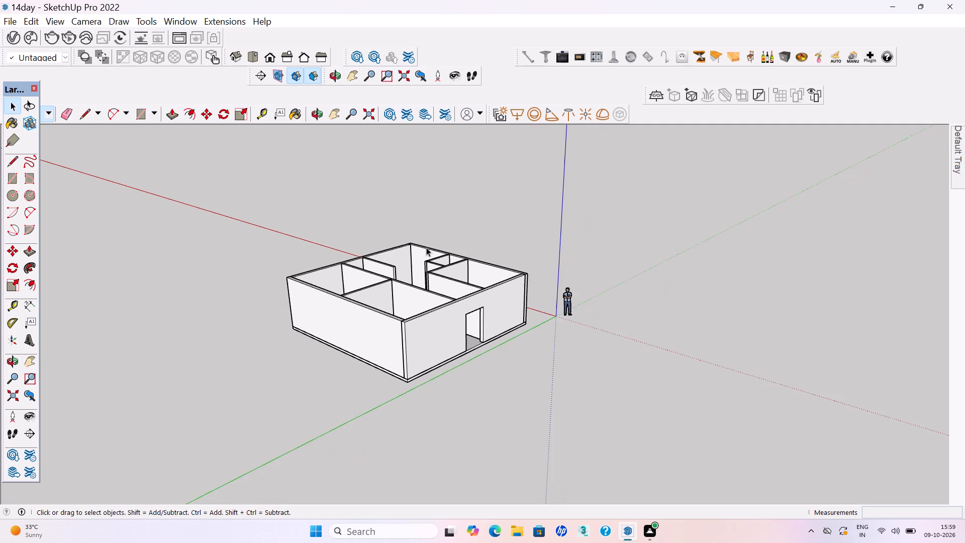
scroll(426, 247, down, 1)
middle_drag(424, 305, 362, 457)
scroll(464, 222, up, 5)
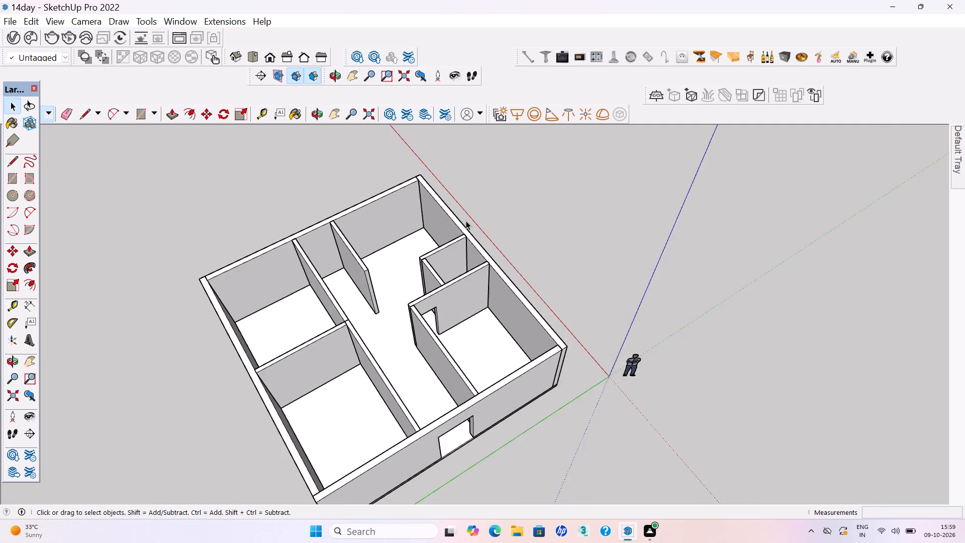
scroll(466, 221, up, 3)
middle_drag(501, 310, 423, 302)
middle_drag(404, 292, 394, 289)
scroll(538, 345, up, 1)
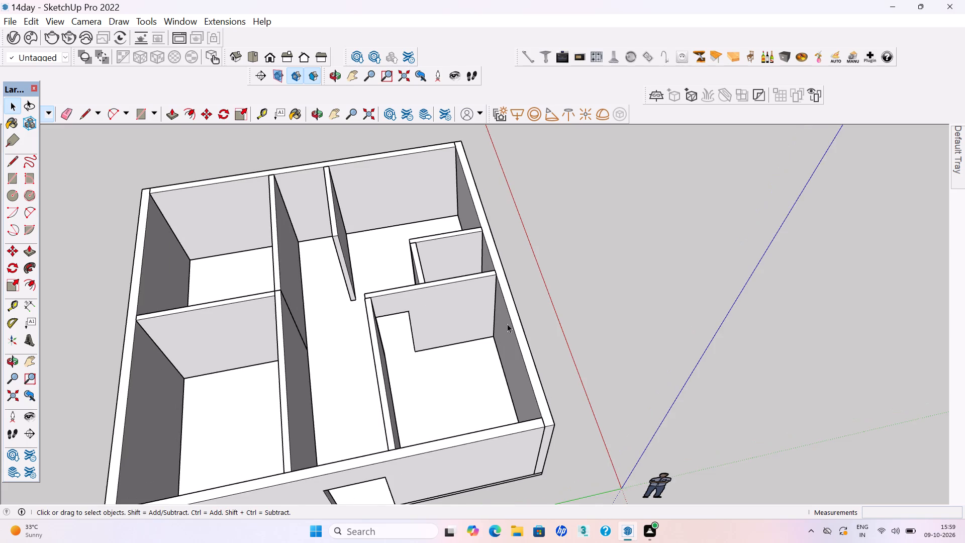
middle_drag(474, 290, 445, 241)
scroll(469, 305, up, 3)
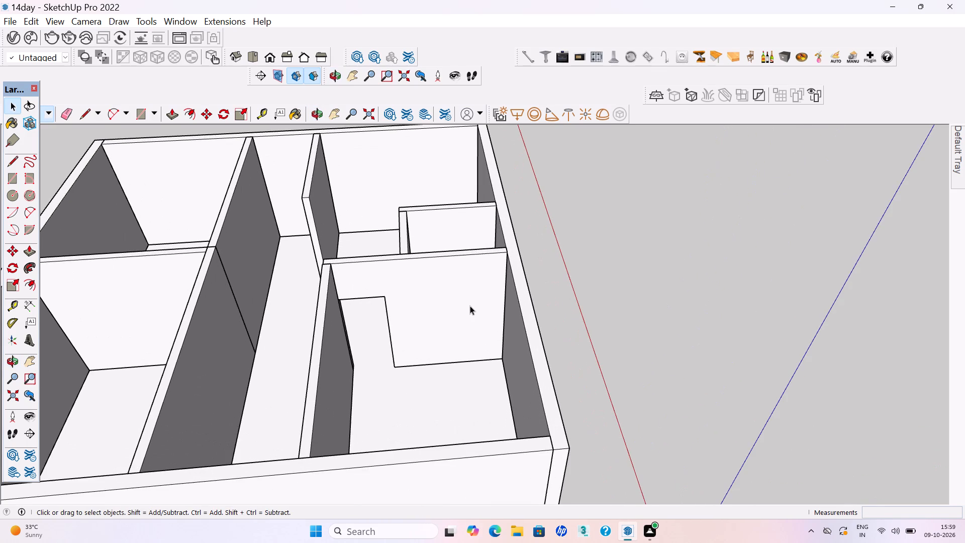
key(t)
click(504, 306)
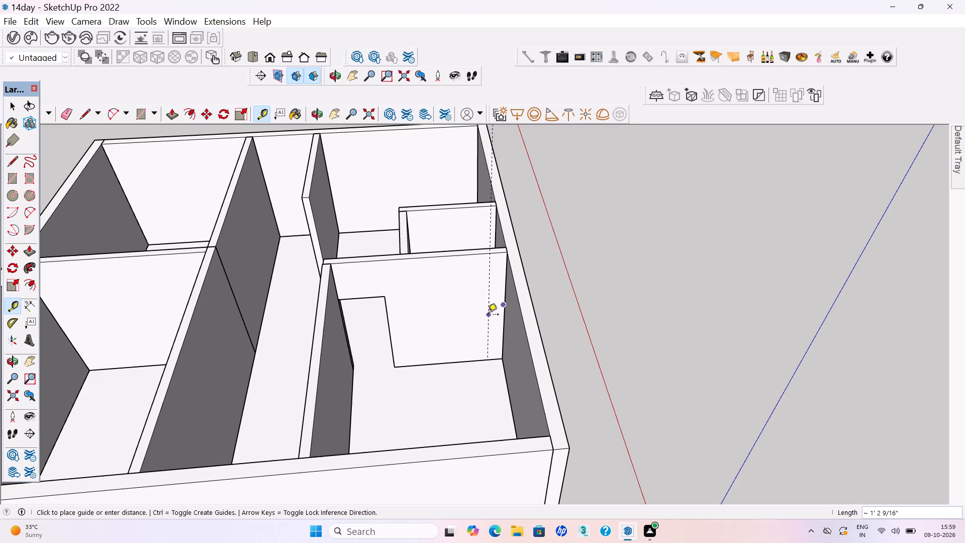
scroll(496, 259, up, 5)
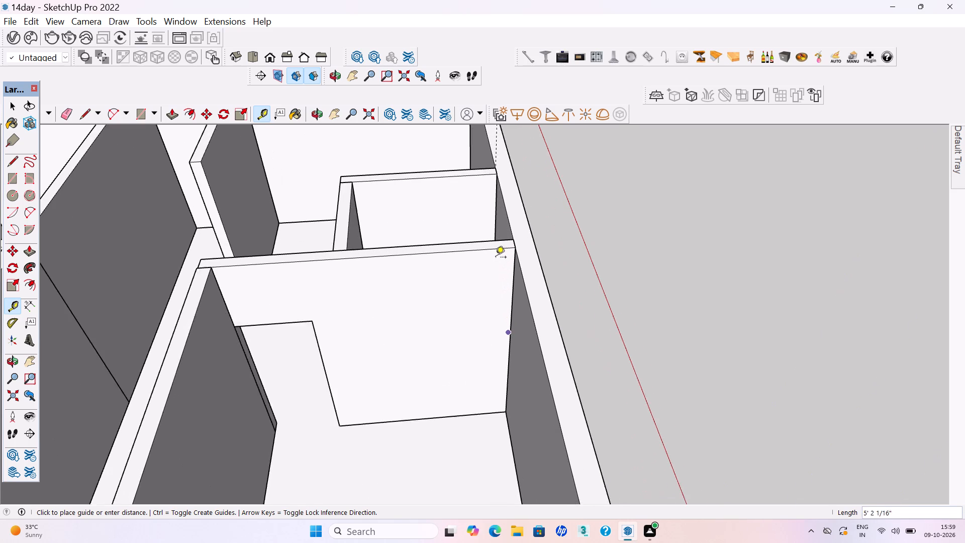
scroll(496, 258, up, 2)
click(506, 287)
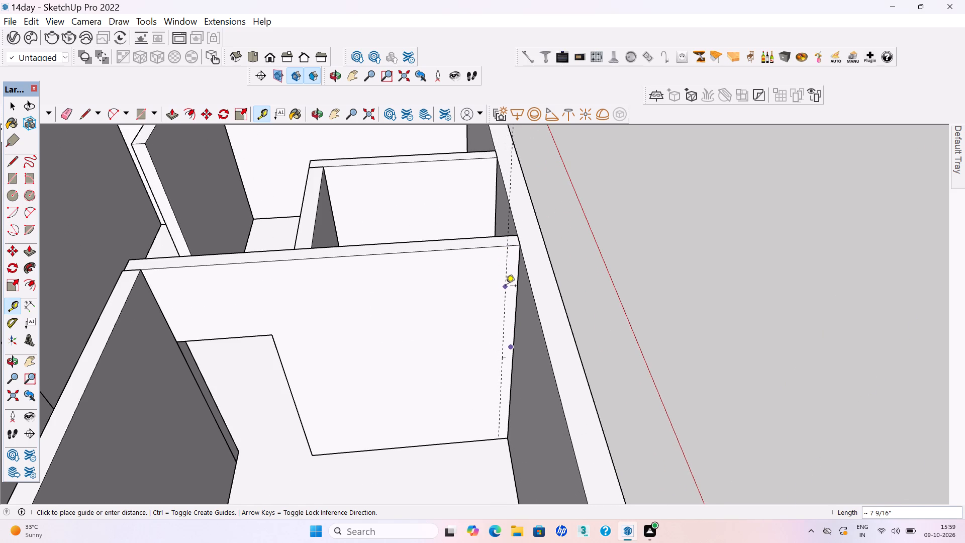
click(508, 288)
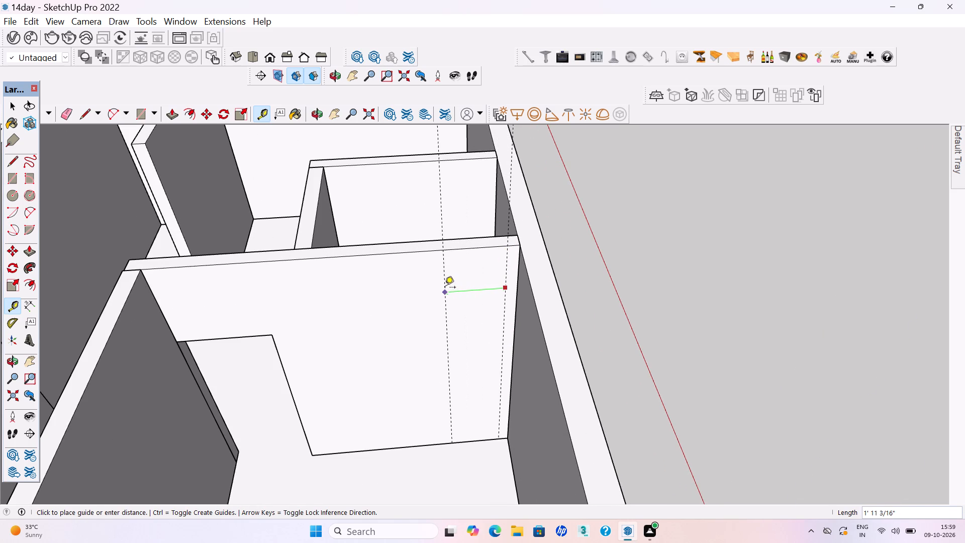
text(3')
key(Return)
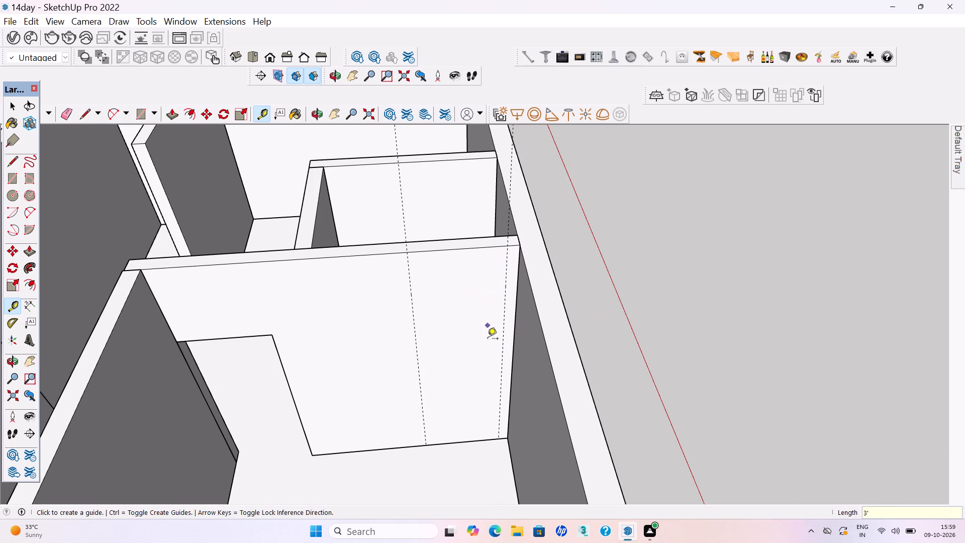
Place a horizontal guide 7' above the cross wall's base, level with the existing opening's top corner.
click(455, 445)
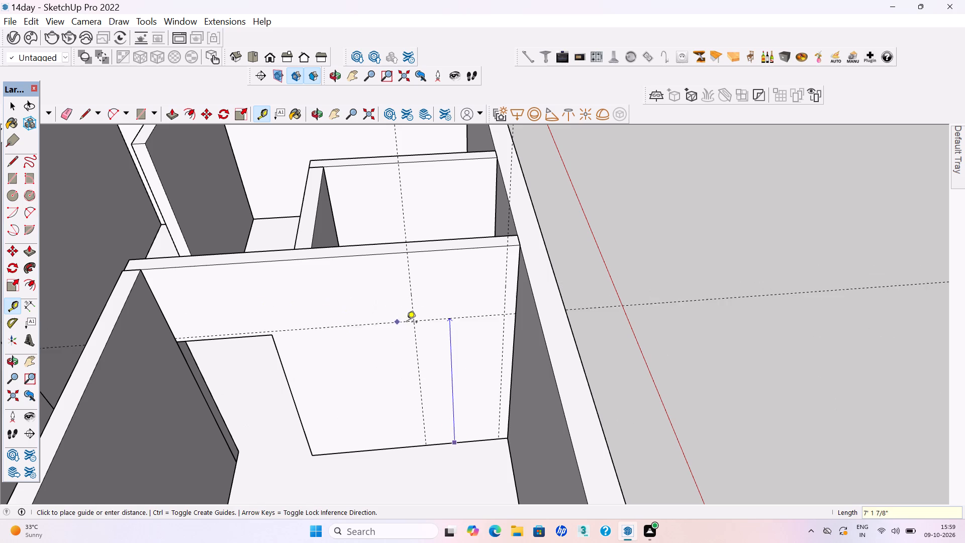
click(275, 336)
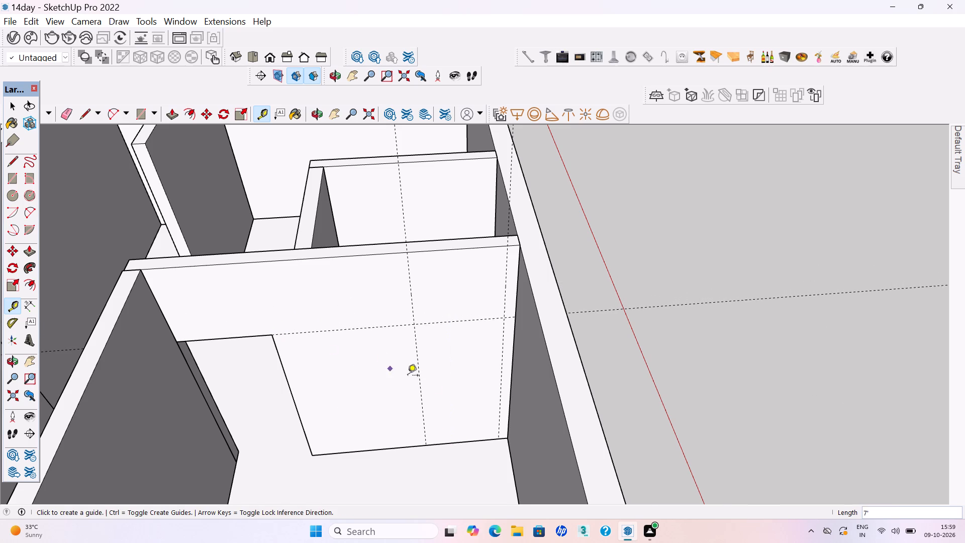
Inside the cross wall's group, draw a 7' by 3' rectangle between the guides and push it 6" through to cut a second doorway.
scroll(476, 402, up, 1)
key(space)
double_click(472, 405)
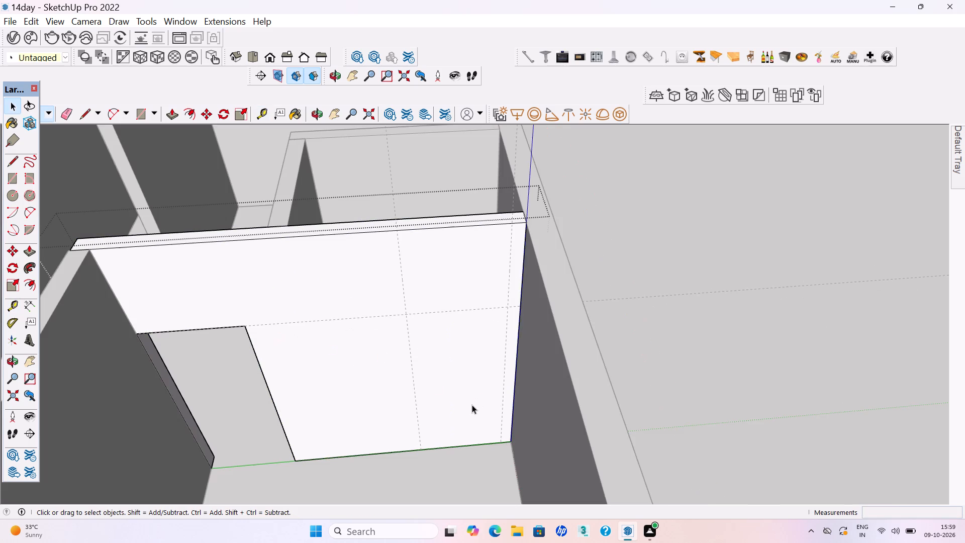
click(461, 395)
key(r)
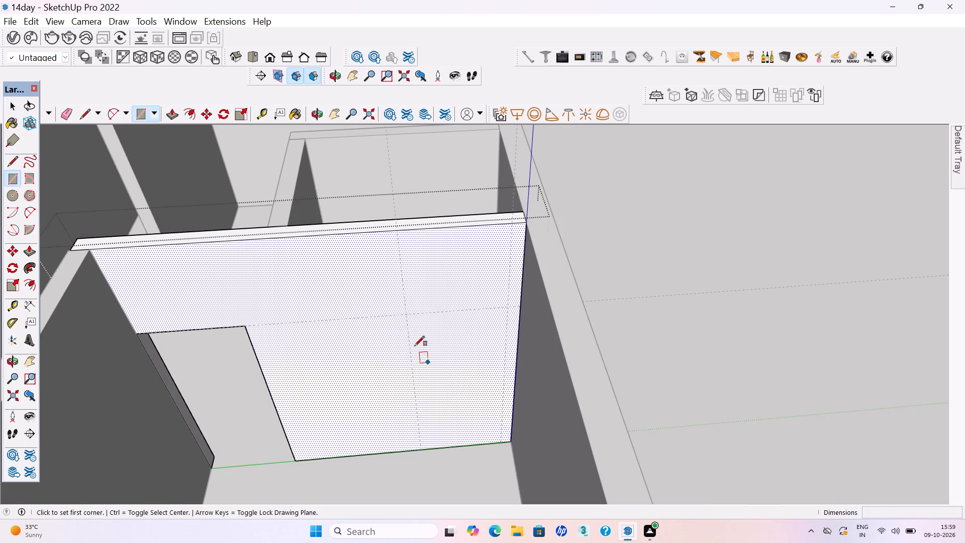
click(406, 314)
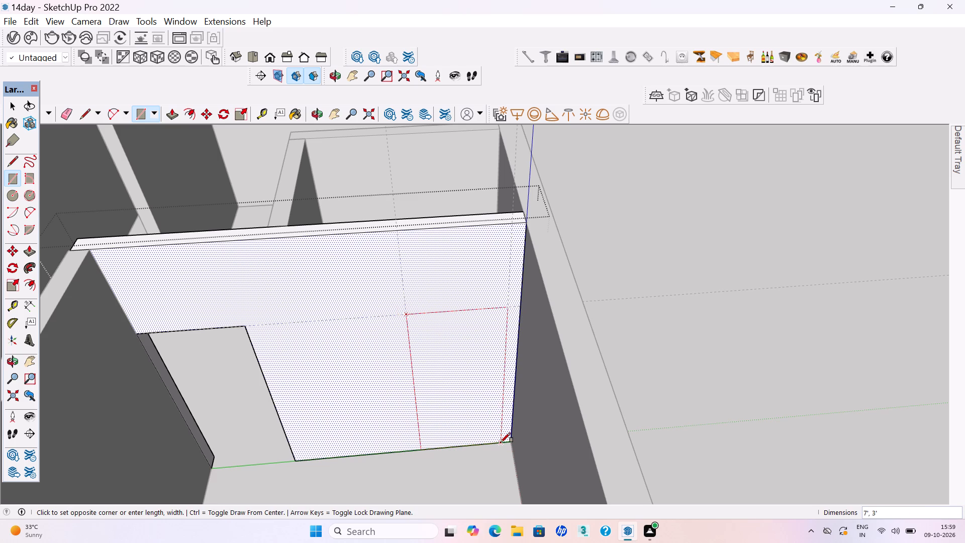
click(501, 442)
key(p)
click(478, 435)
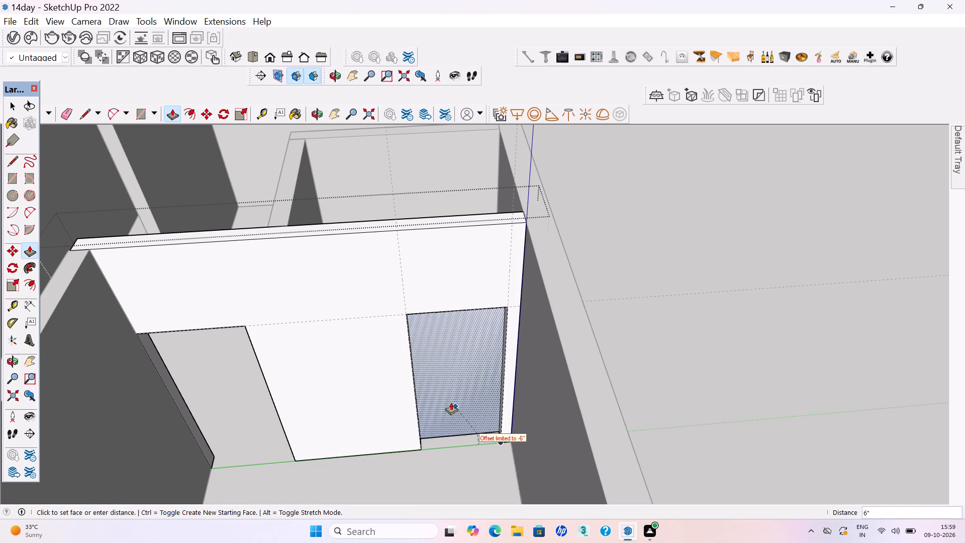
click(450, 401)
key(space)
click(709, 384)
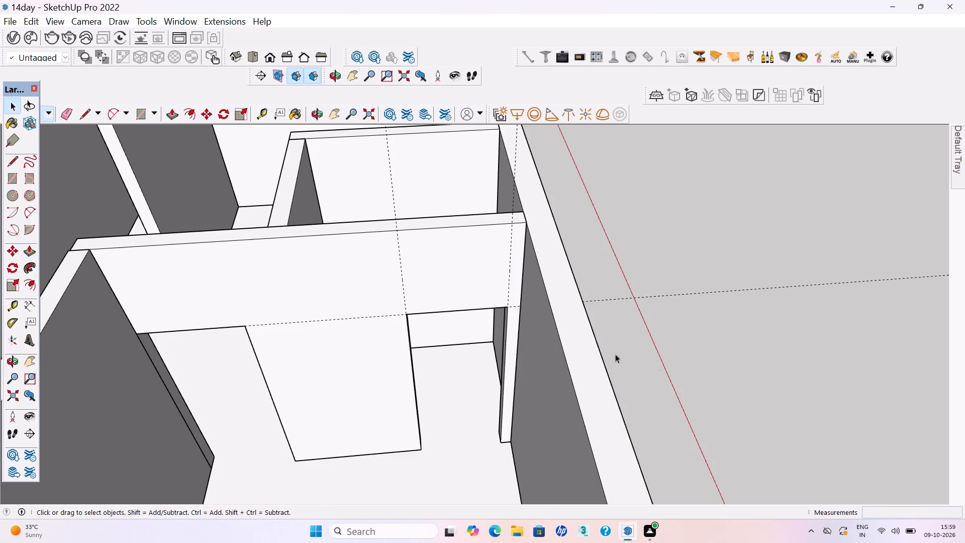
Save the model with the second doorway in the cross wall.
scroll(613, 355, down, 4)
key(ctrl+s)
key(ctrl+s)
key(ctrl+s)
key(ctrl+s)
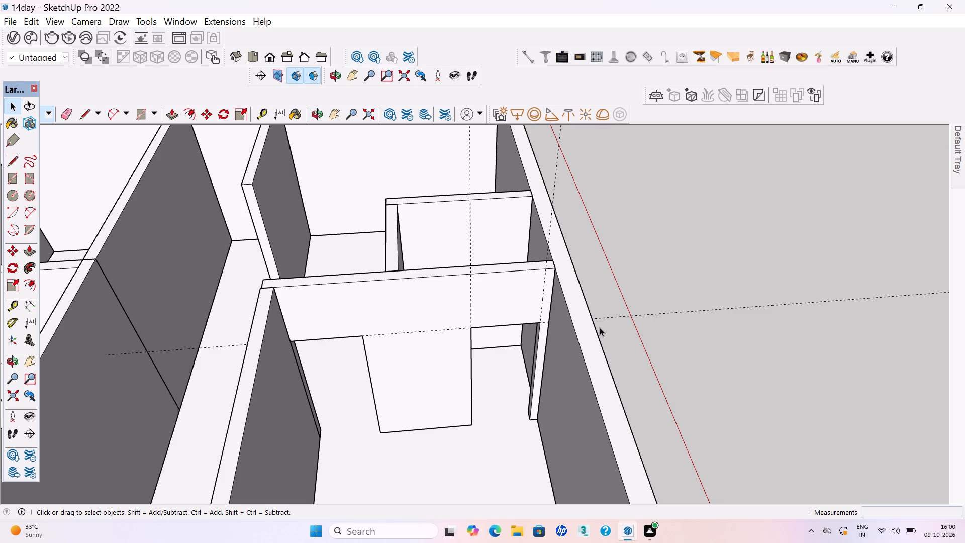
Delete the two vertical guides and the horizontal guide used for the cross wall's second doorway.
scroll(565, 326, down, 3)
scroll(301, 393, down, 8)
middle_drag(364, 382, 357, 303)
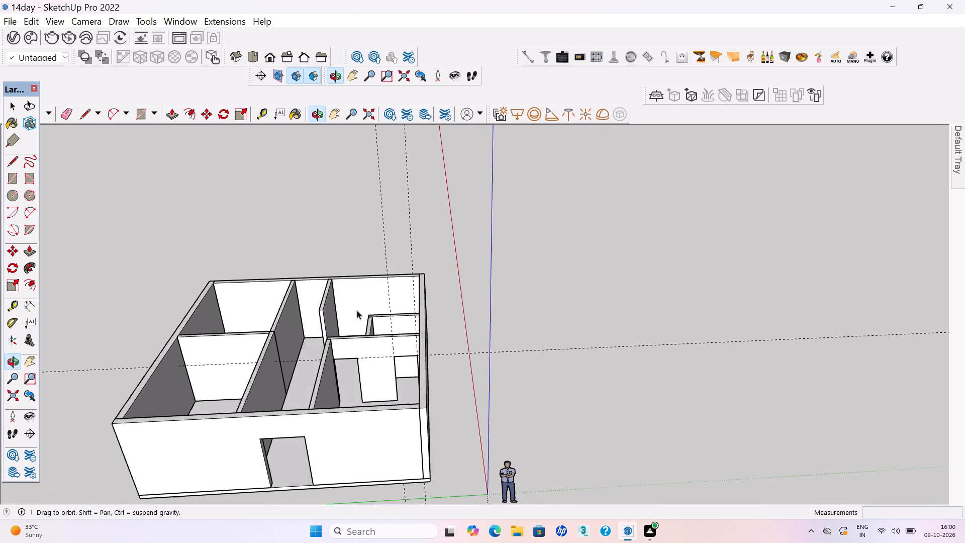
middle_drag(357, 303, 358, 312)
drag(422, 230, 364, 180)
key(Delete)
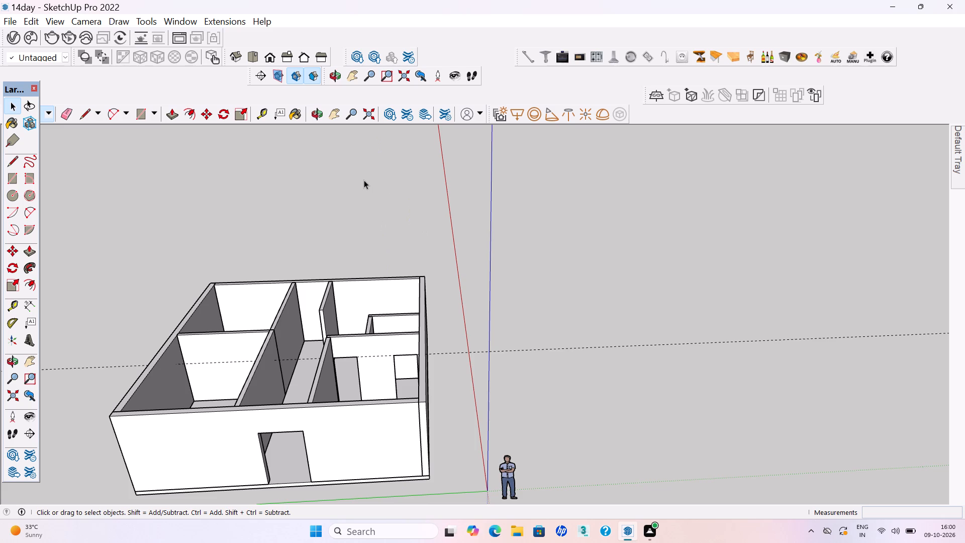
scroll(495, 392, down, 4)
middle_drag(622, 282, 626, 422)
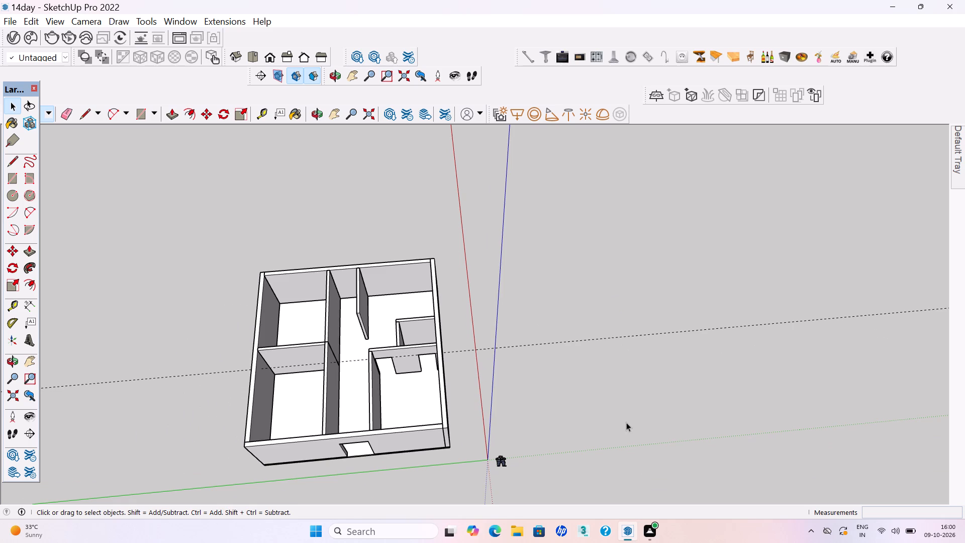
scroll(573, 352, down, 5)
middle_drag(562, 349, 561, 277)
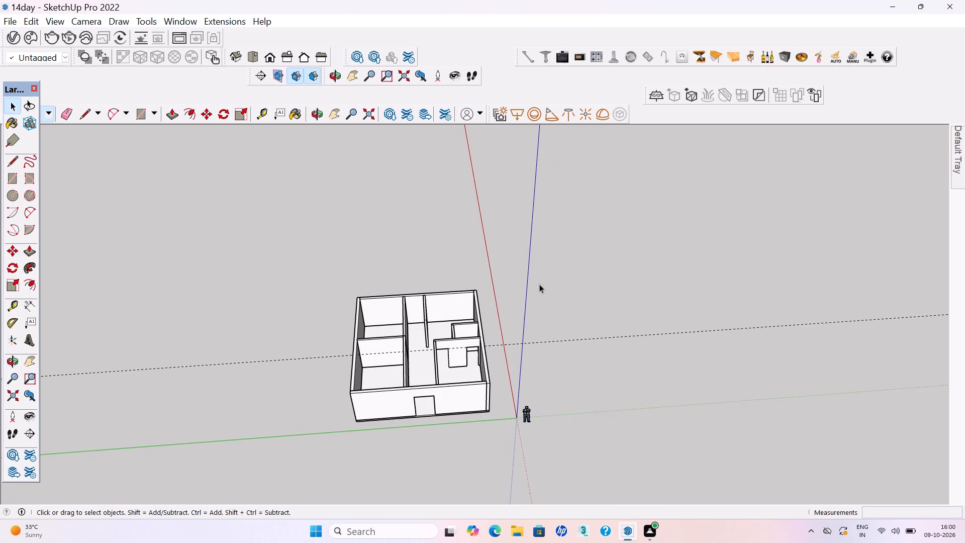
scroll(512, 335, up, 5)
drag(656, 359, 613, 274)
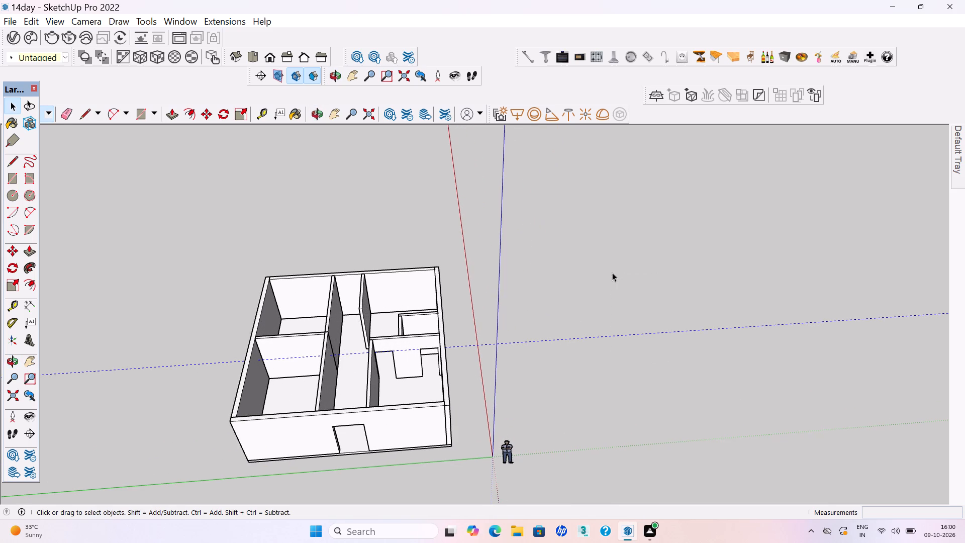
key(Delete)
Save the model with the second doorway's guides removed.
key(ctrl+s)
key(ctrl+s)
key(ctrl+s)
key(ctrl+s)
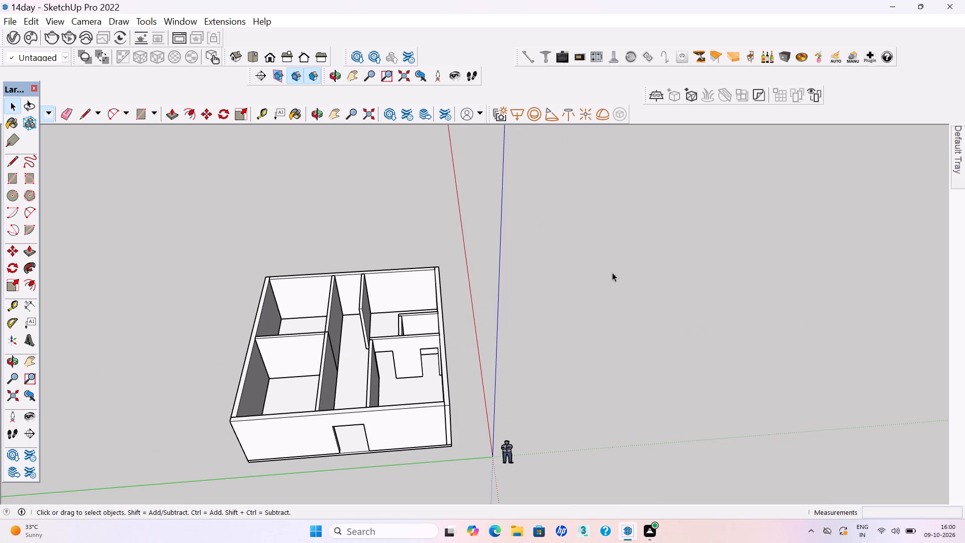
Examine the whole floor plan from above and at an angle, reviewing the room layout, partitions and door openings.
scroll(615, 307, down, 2)
middle_drag(606, 342, 598, 390)
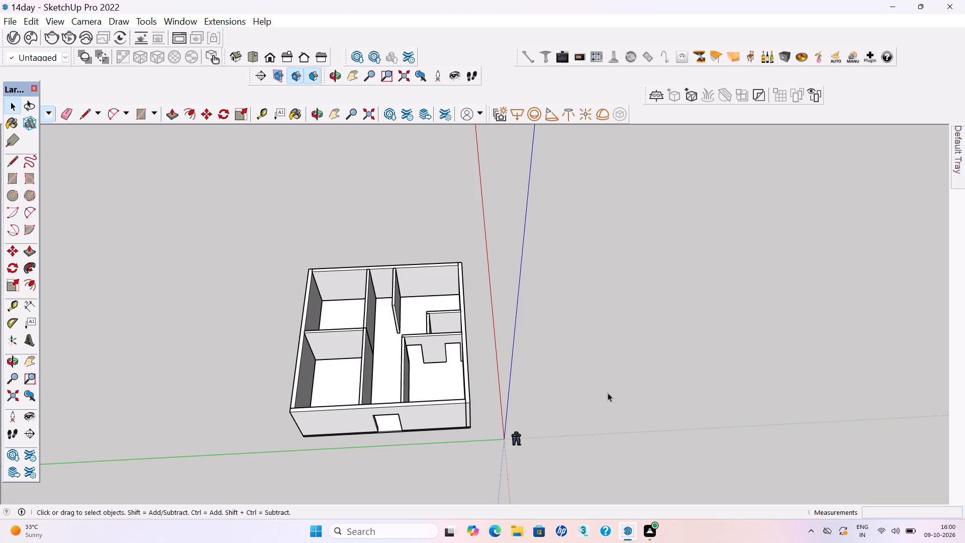
middle_drag(605, 395, 589, 420)
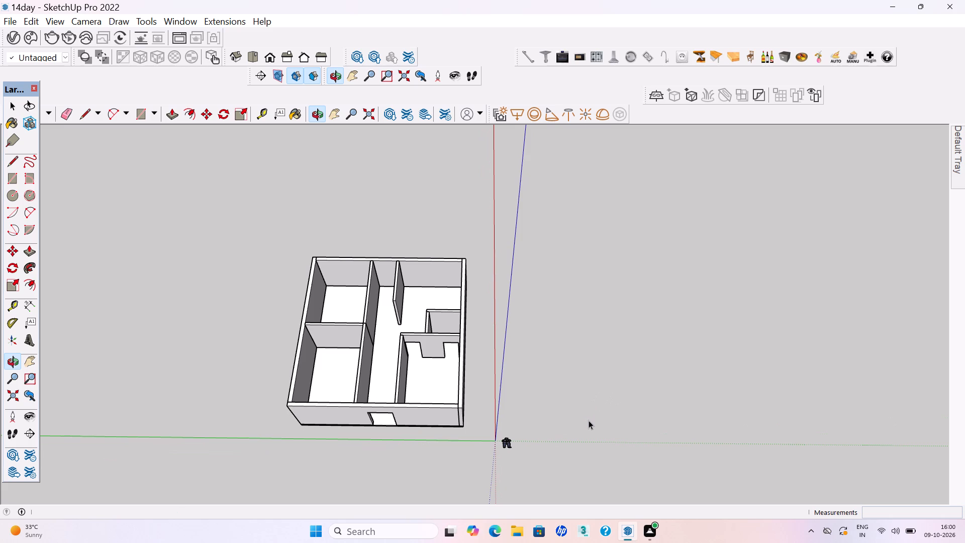
scroll(589, 420, down, 1)
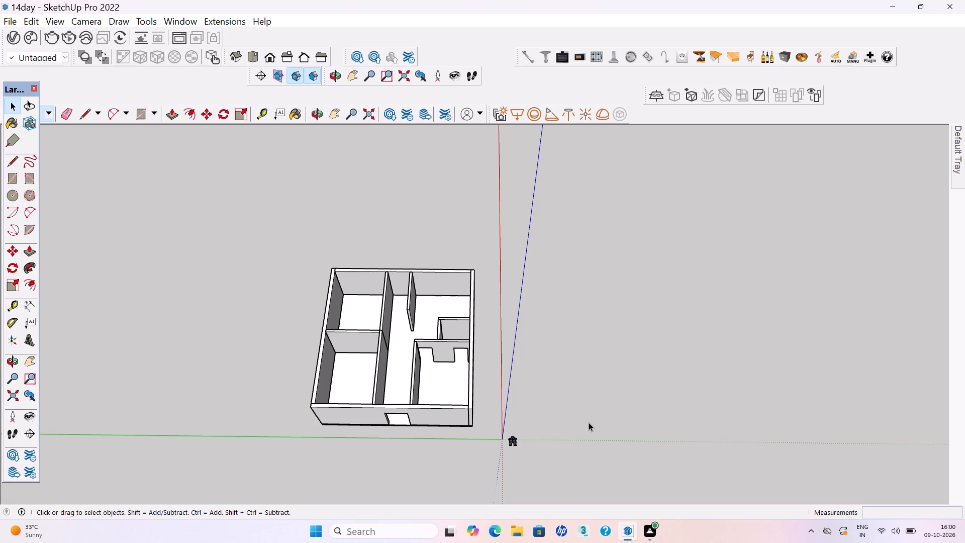
scroll(609, 425, down, 1)
middle_drag(604, 433, 582, 472)
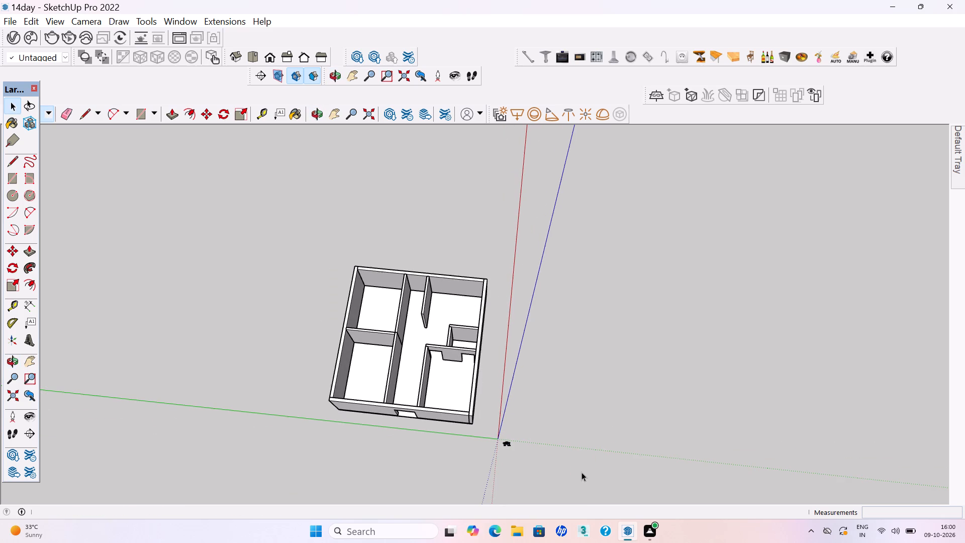
scroll(582, 472, down, 3)
middle_drag(591, 485, 577, 526)
scroll(495, 402, up, 4)
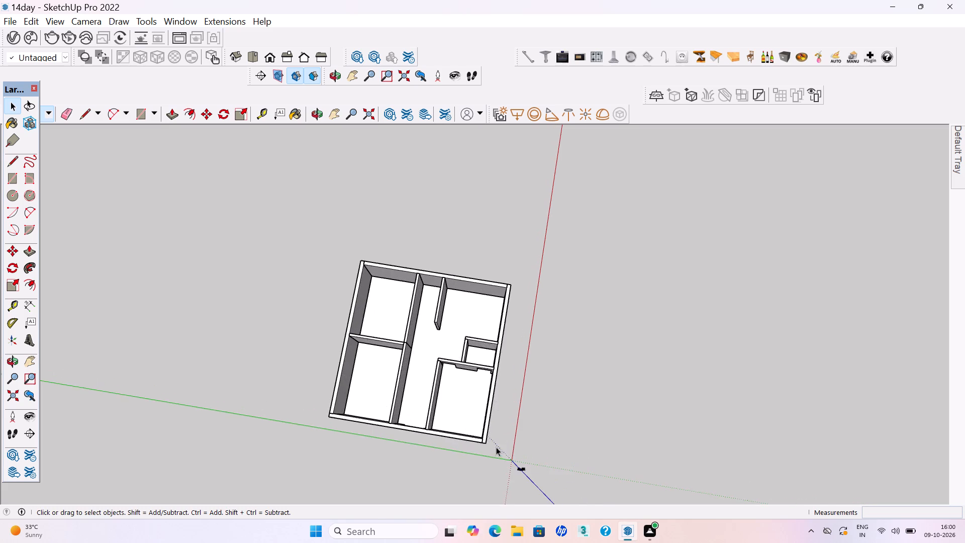
scroll(496, 447, up, 2)
middle_drag(494, 454, 538, 374)
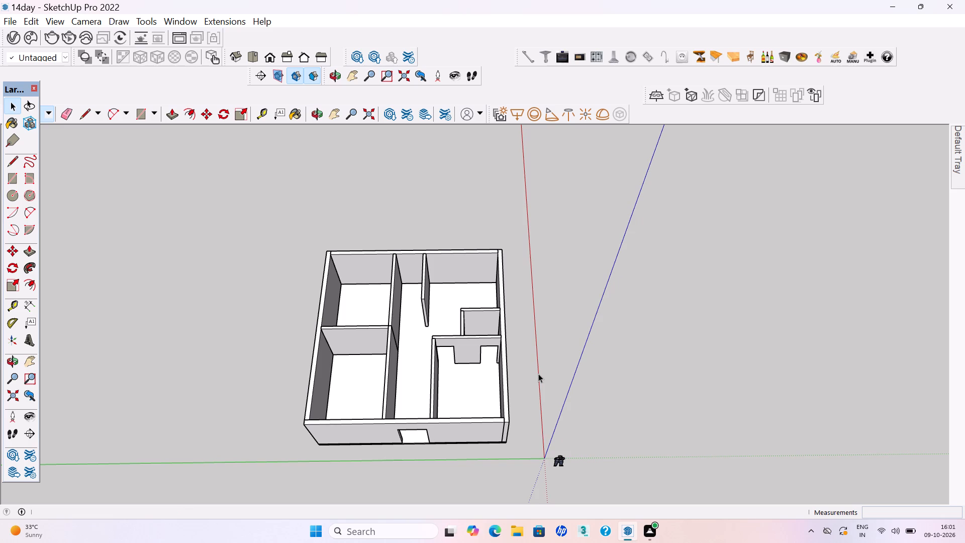
scroll(540, 373, down, 2)
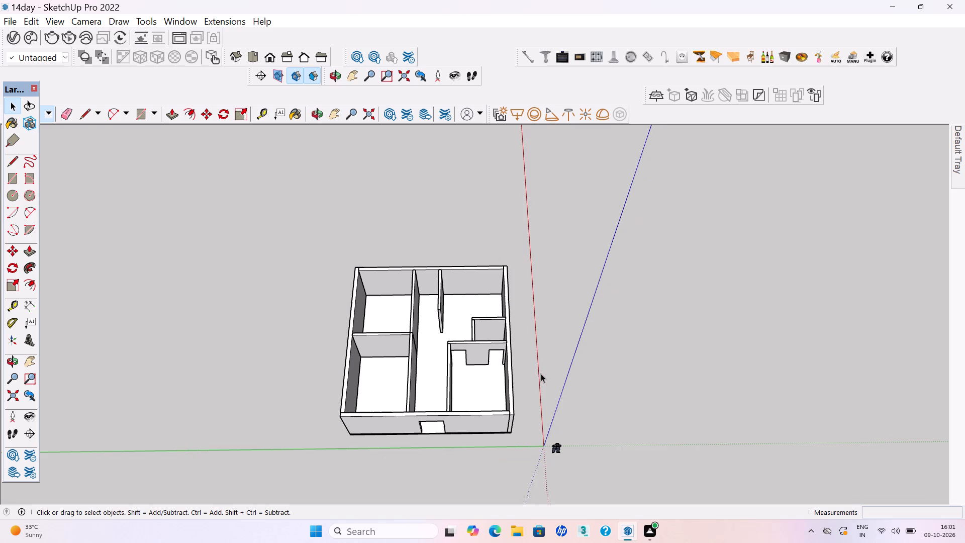
middle_drag(541, 388, 544, 425)
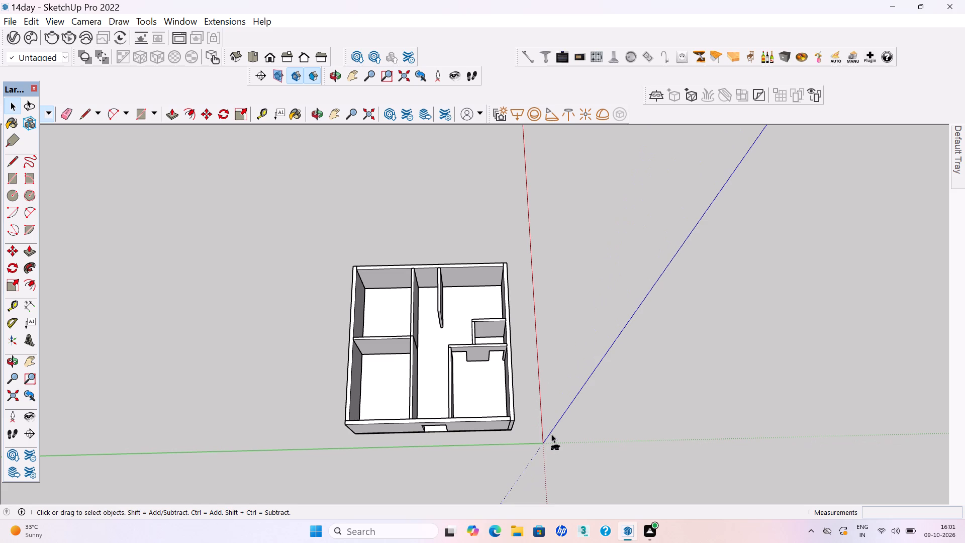
middle_drag(505, 395, 505, 267)
scroll(454, 306, up, 3)
middle_drag(514, 295, 442, 337)
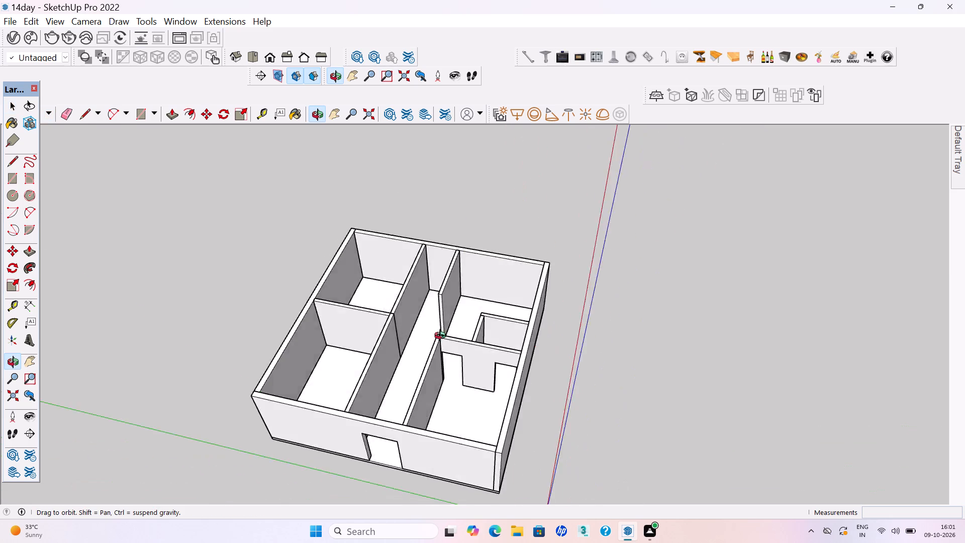
Place a guide about 2' 8 3/4" inward from the outer wall's floor edge in the open corner area beside the small enclosed room.
middle_drag(442, 337, 366, 387)
middle_drag(787, 354, 964, 342)
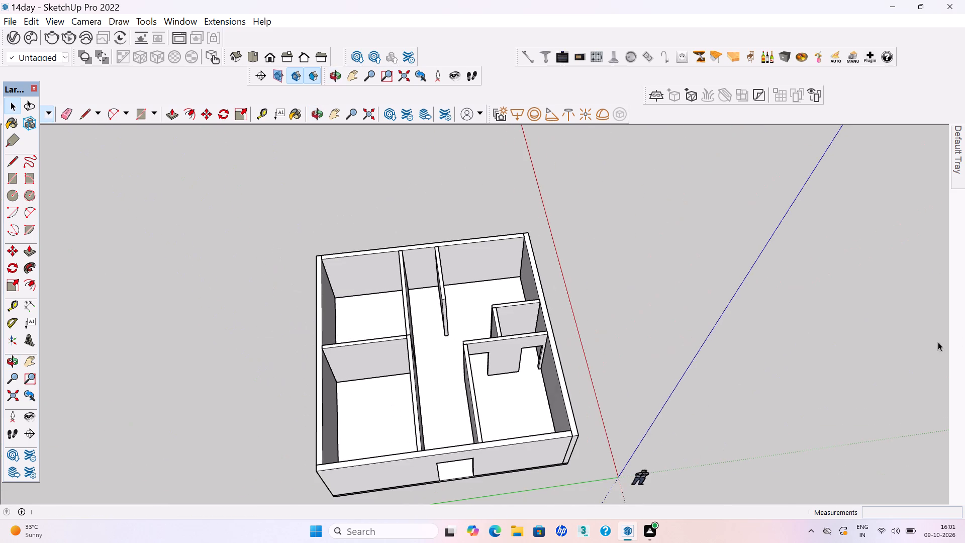
scroll(435, 252, up, 3)
middle_drag(447, 287, 790, 288)
scroll(444, 271, up, 2)
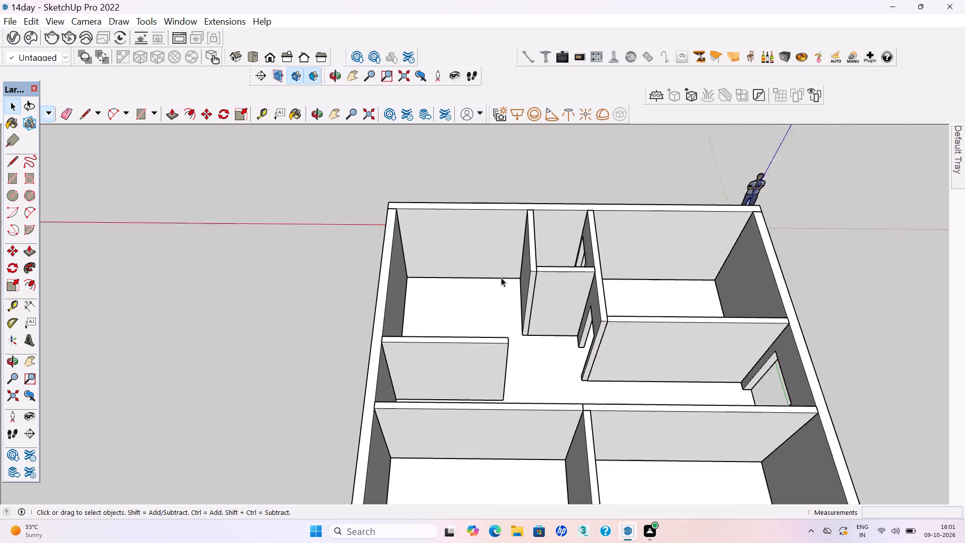
scroll(501, 278, up, 2)
key(t)
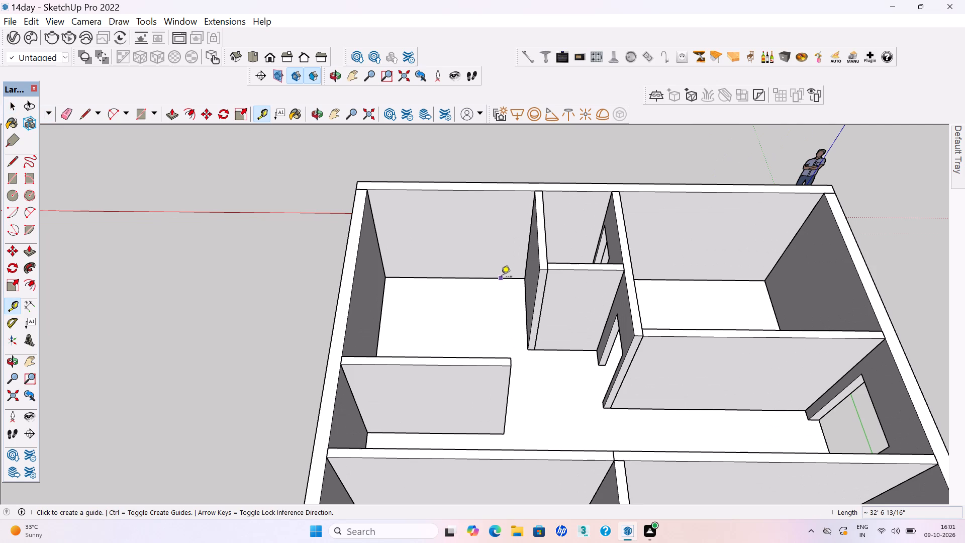
click(458, 279)
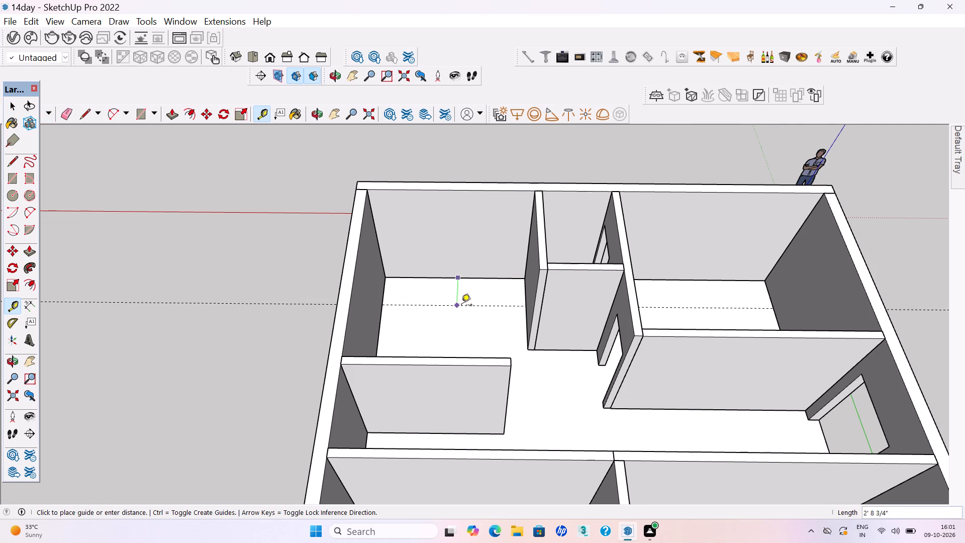
click(461, 306)
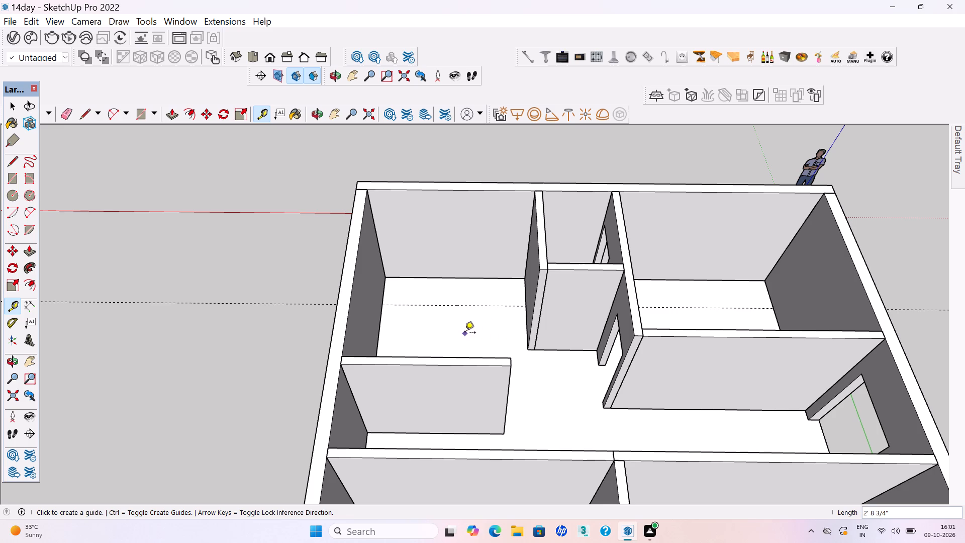
Offset a second parallel guide 6" from the first one, on the side toward the outer wall.
scroll(531, 356, down, 1)
middle_drag(445, 330, 451, 353)
scroll(465, 290, up, 4)
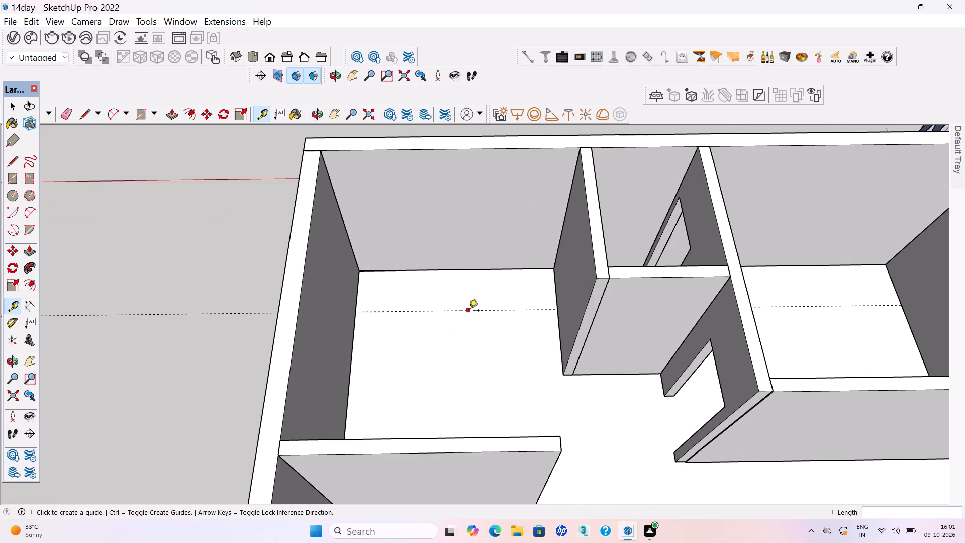
click(469, 311)
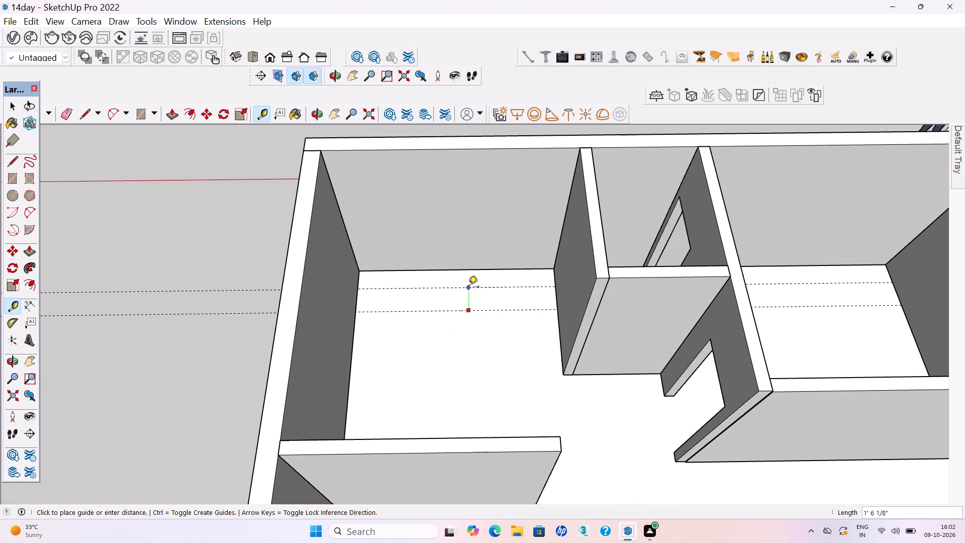
text(6")
key(Return)
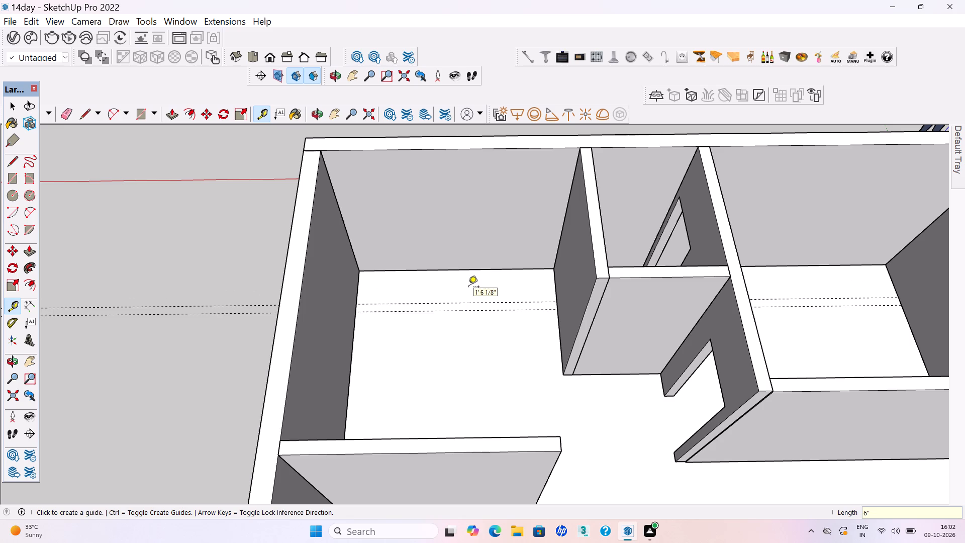
Draw a floor rectangle 6" by about 8' 3/4" between the two guides, starting at the side outer wall.
scroll(476, 290, down, 1)
middle_drag(481, 303, 488, 333)
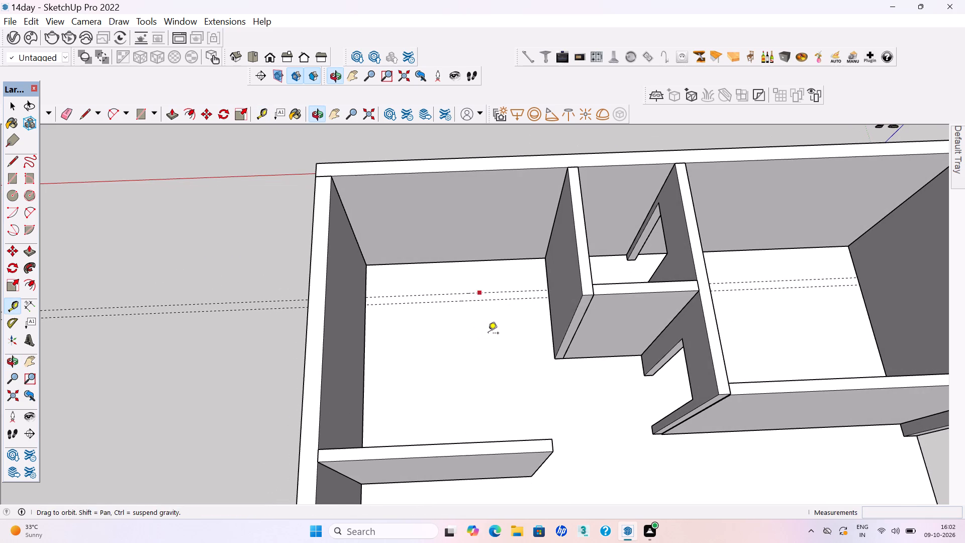
scroll(480, 334, up, 1)
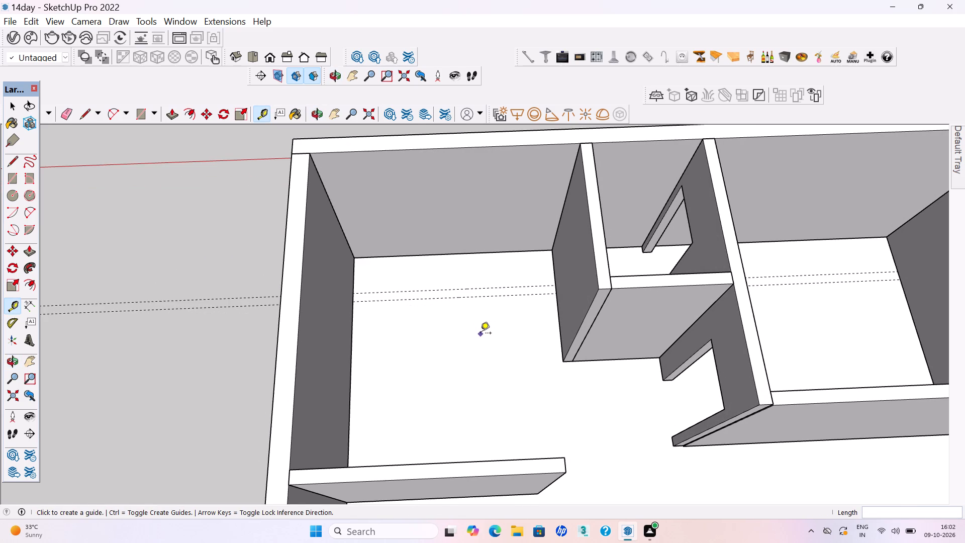
scroll(480, 334, up, 1)
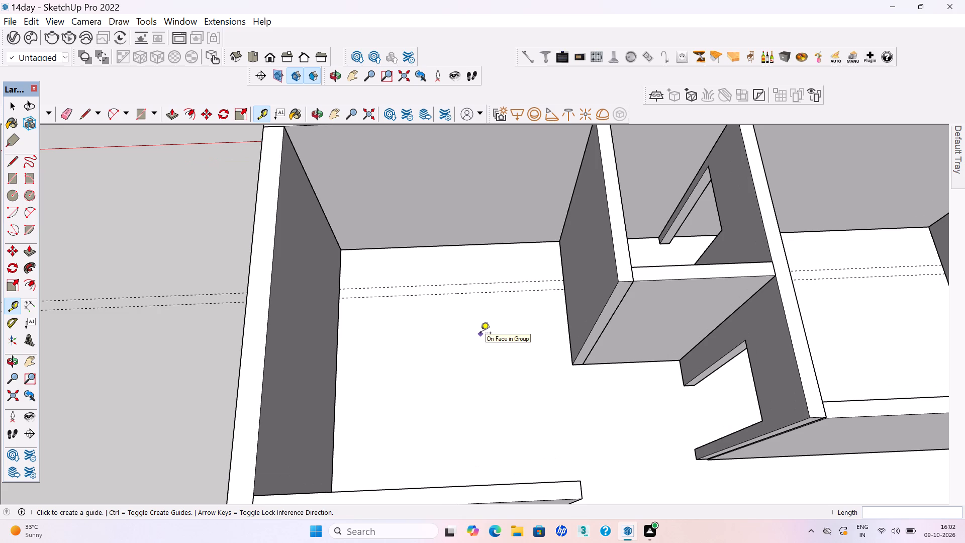
key(r)
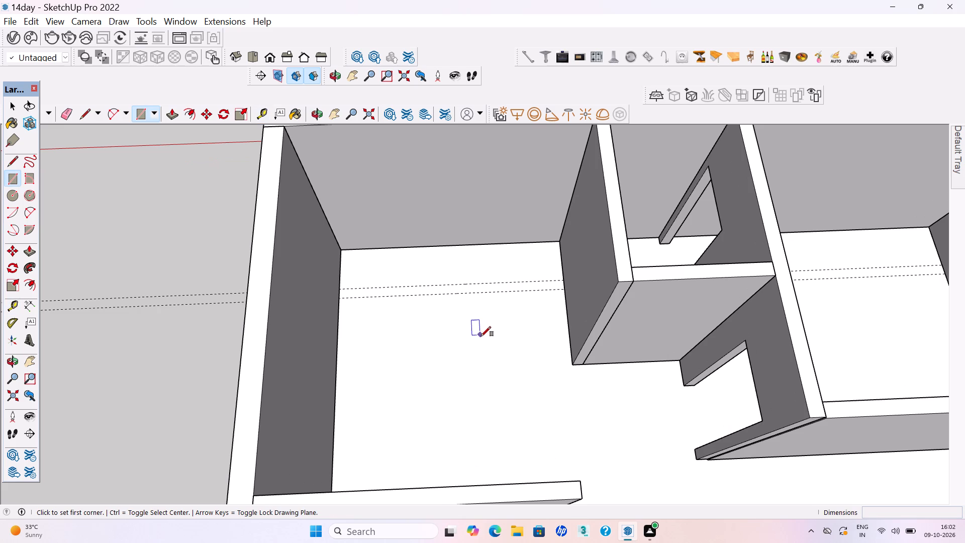
scroll(384, 296, up, 4)
click(330, 287)
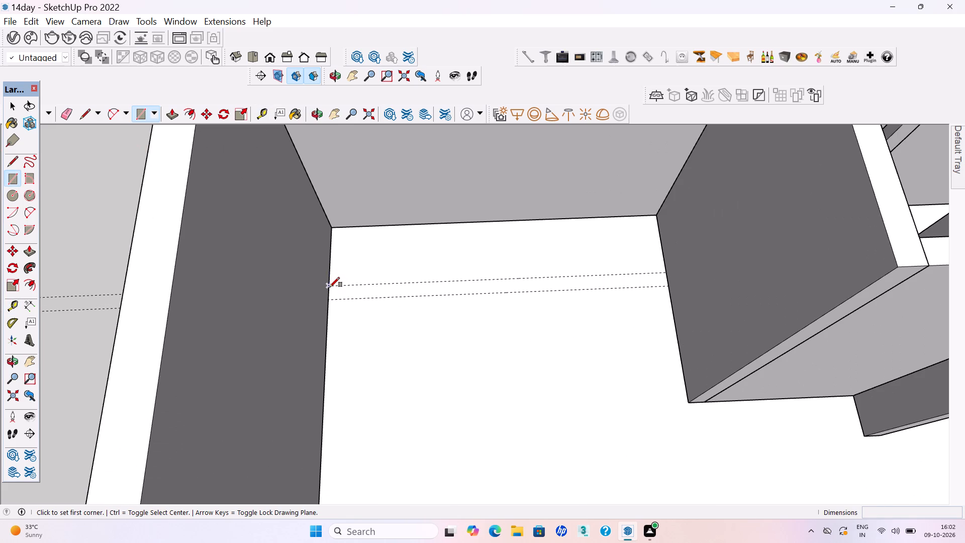
scroll(331, 288, down, 2)
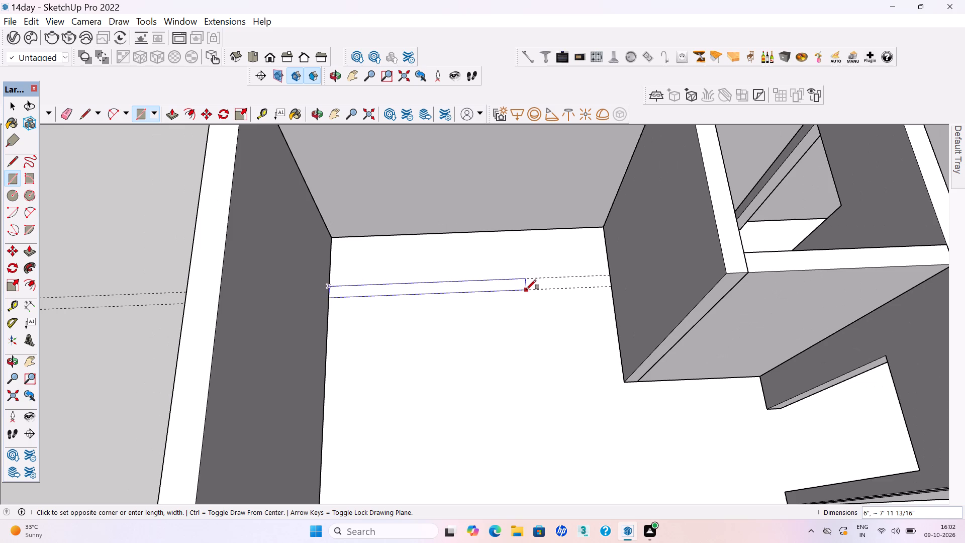
click(528, 291)
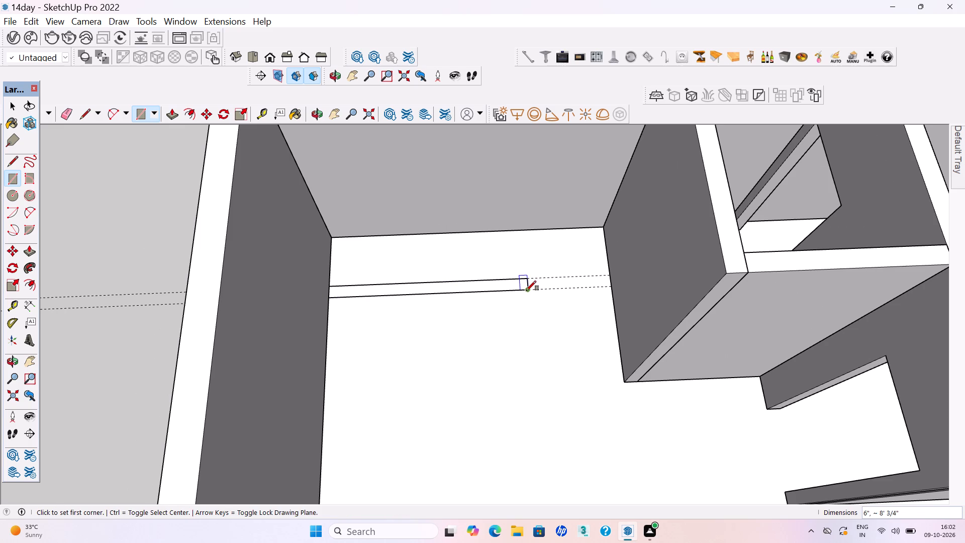
Make the new 6" partition rectangle, including its edges, a group.
key(space)
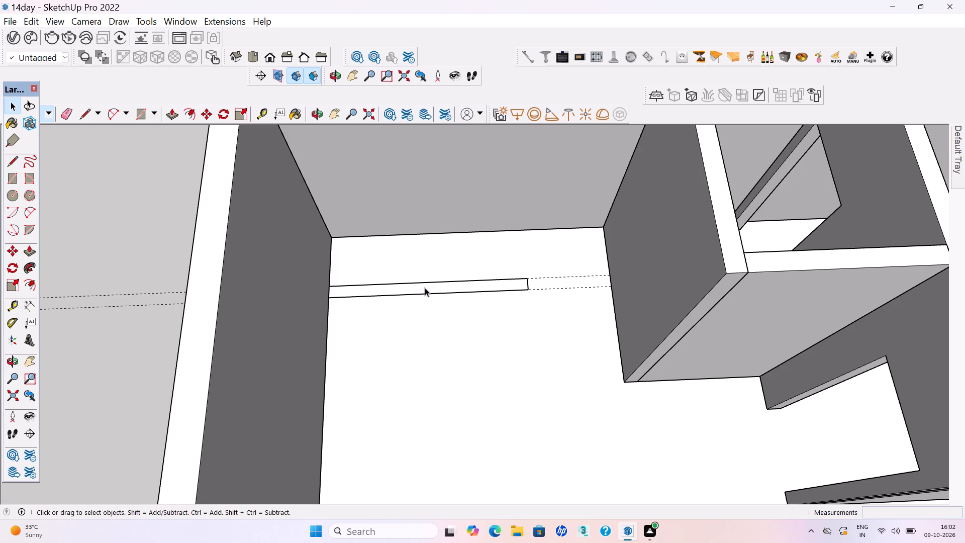
double_click(442, 289)
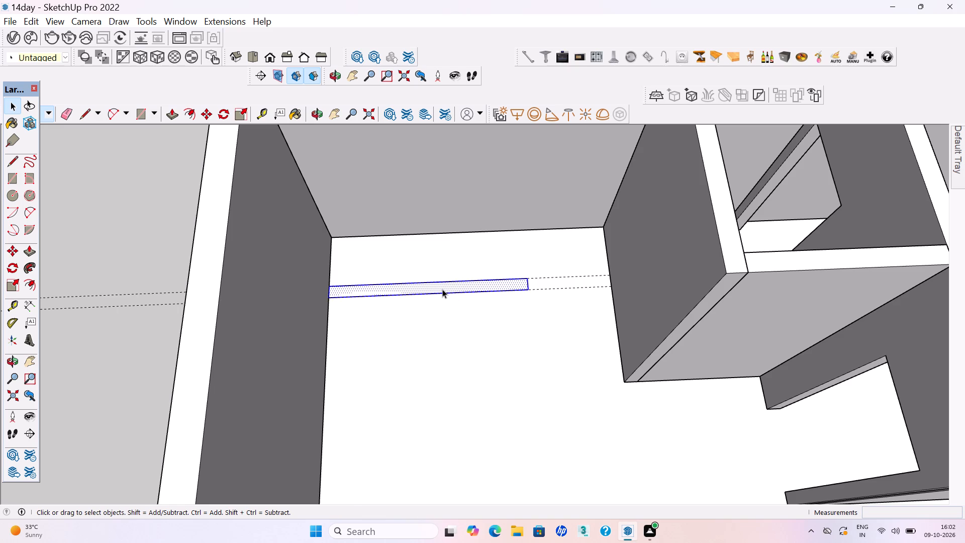
right_click(442, 289)
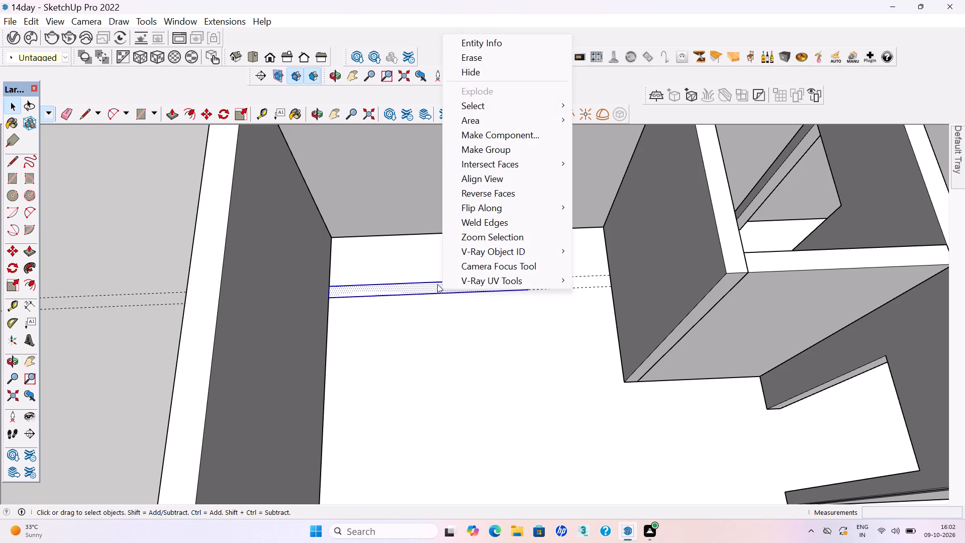
click(481, 148)
scroll(423, 318, down, 4)
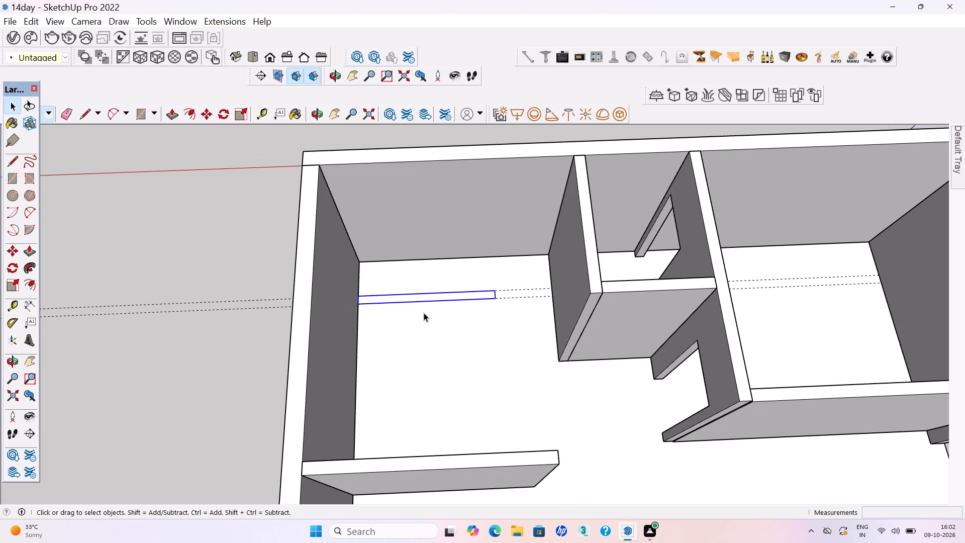
click(236, 234)
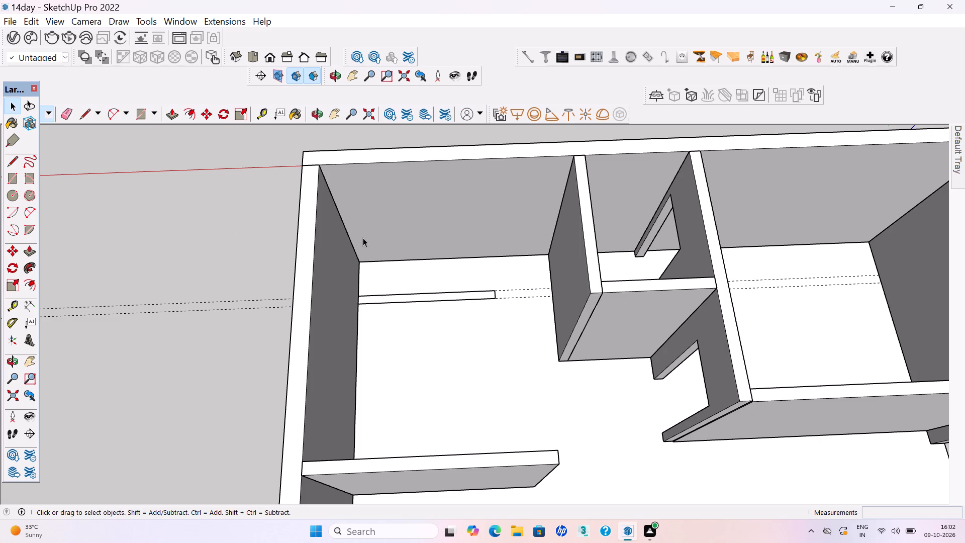
Extrude the grouped partition rectangle 10' up to the outer walls' top and leave the group.
double_click(444, 296)
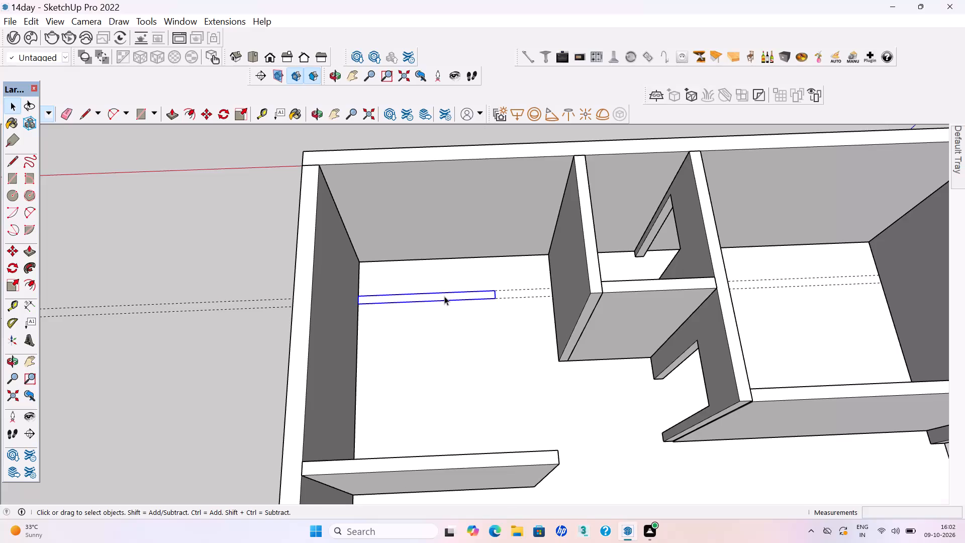
click(445, 297)
scroll(450, 300, up, 2)
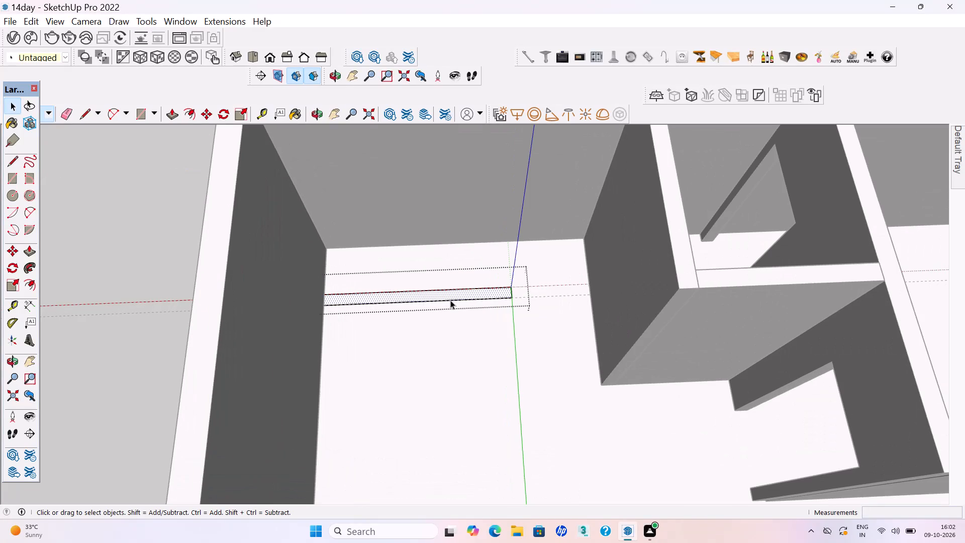
scroll(450, 300, up, 2)
key(p)
key(Return)
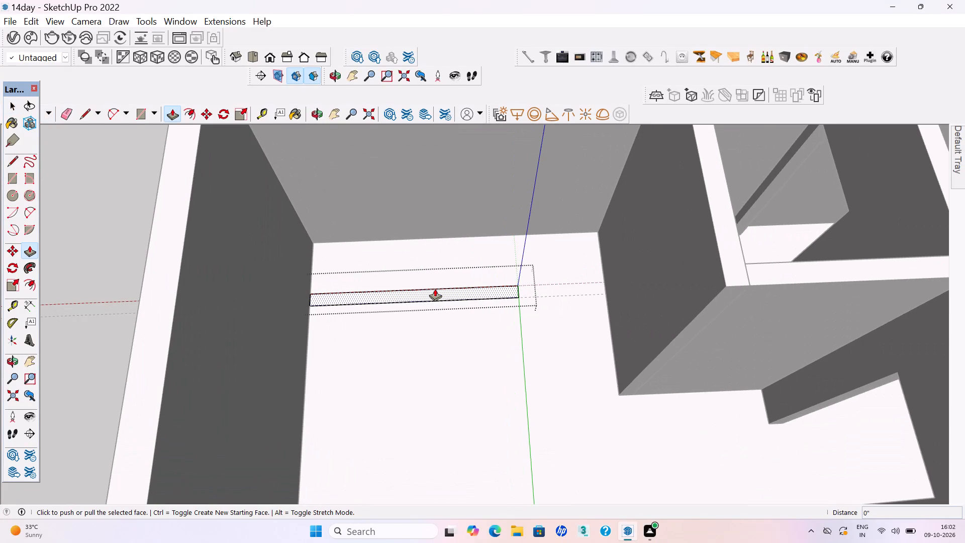
click(435, 289)
scroll(457, 233, down, 4)
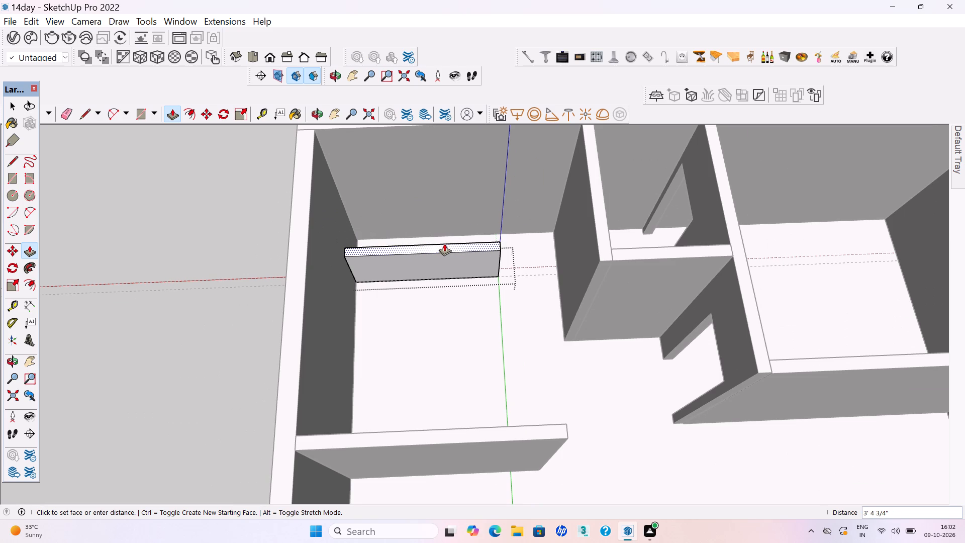
click(304, 221)
scroll(384, 236, down, 5)
key(space)
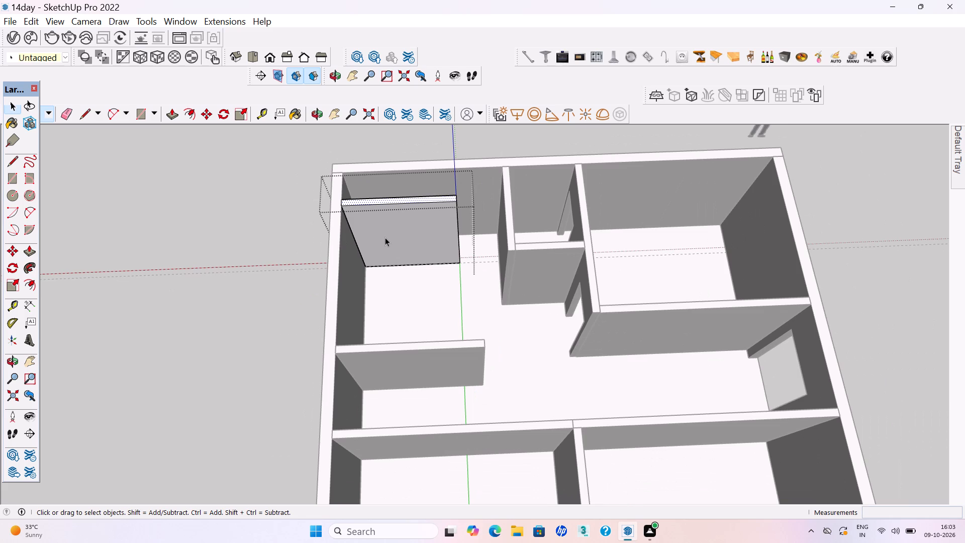
scroll(385, 237, down, 4)
click(261, 236)
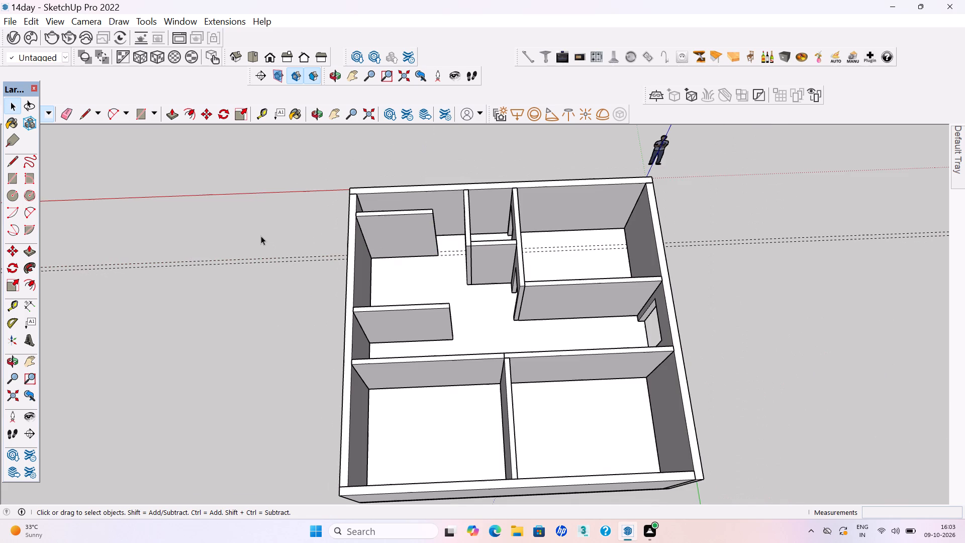
key(space)
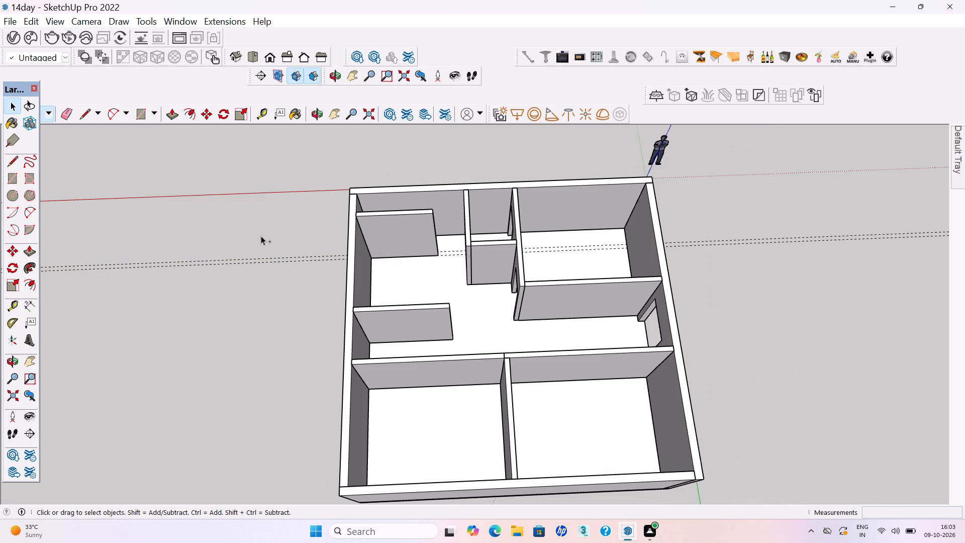
Save the model with the new partition wall.
key(ctrl+s)
key(ctrl+s)
Examine the whole floor plan from several angles, reviewing the new partition and the surrounding rooms.
scroll(316, 318, down, 2)
middle_drag(315, 324, 316, 289)
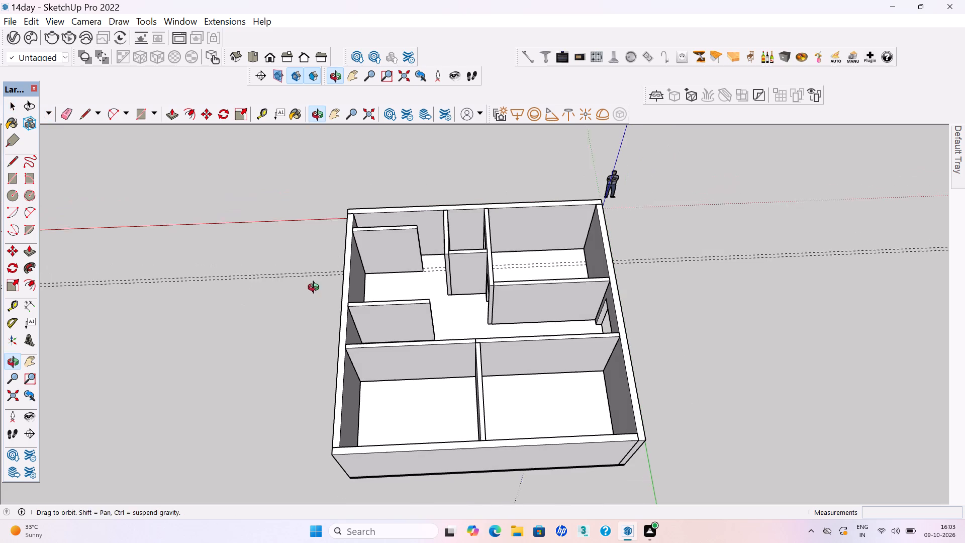
middle_drag(316, 289, 316, 288)
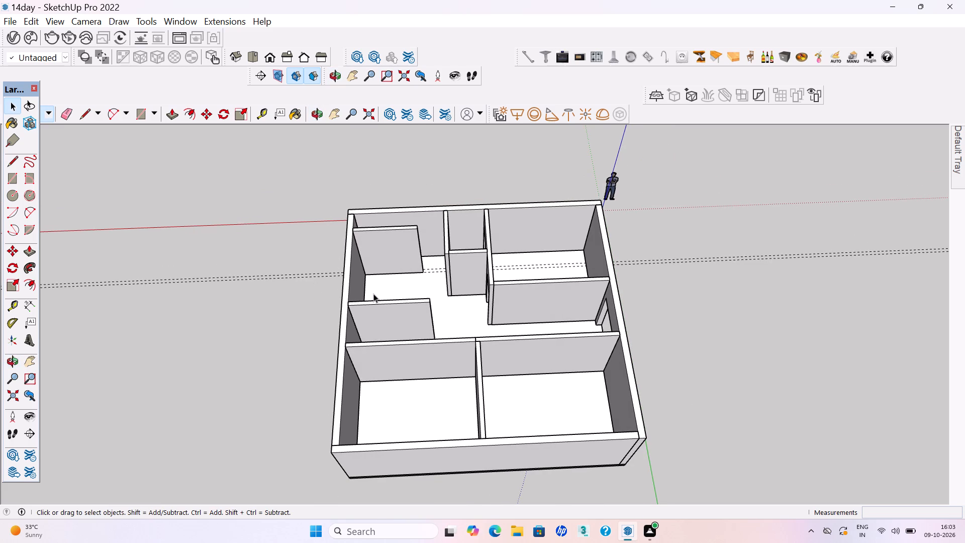
scroll(373, 294, down, 1)
middle_drag(367, 312, 358, 293)
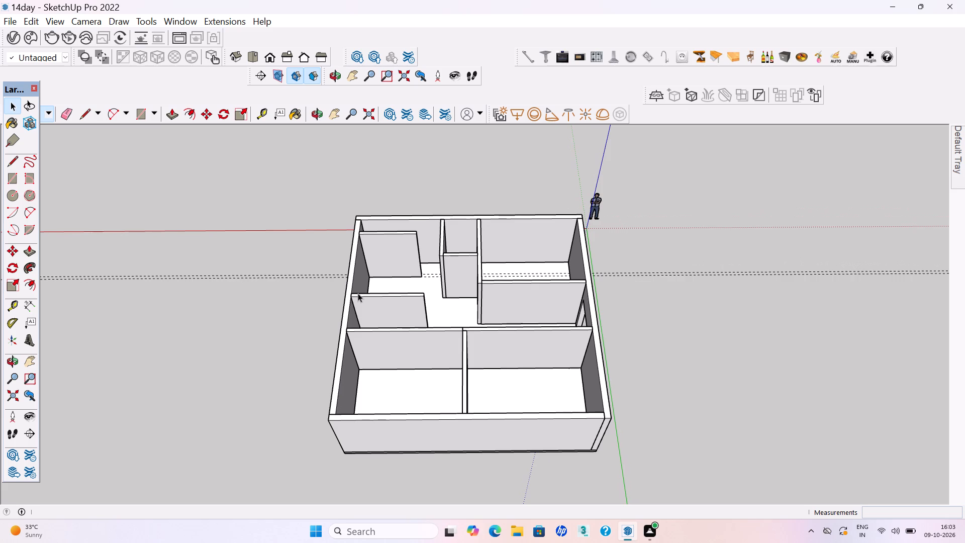
click(722, 378)
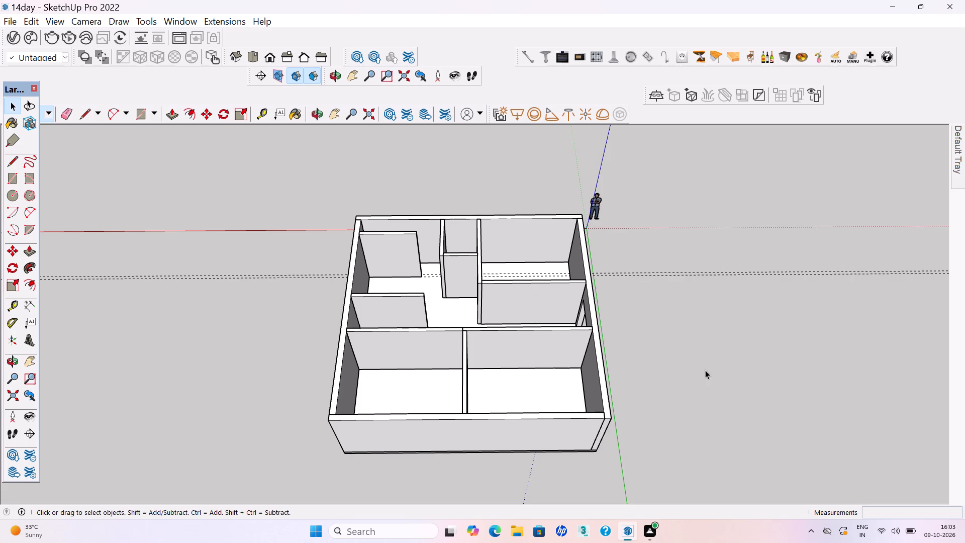
scroll(675, 371, down, 1)
middle_drag(657, 374, 619, 391)
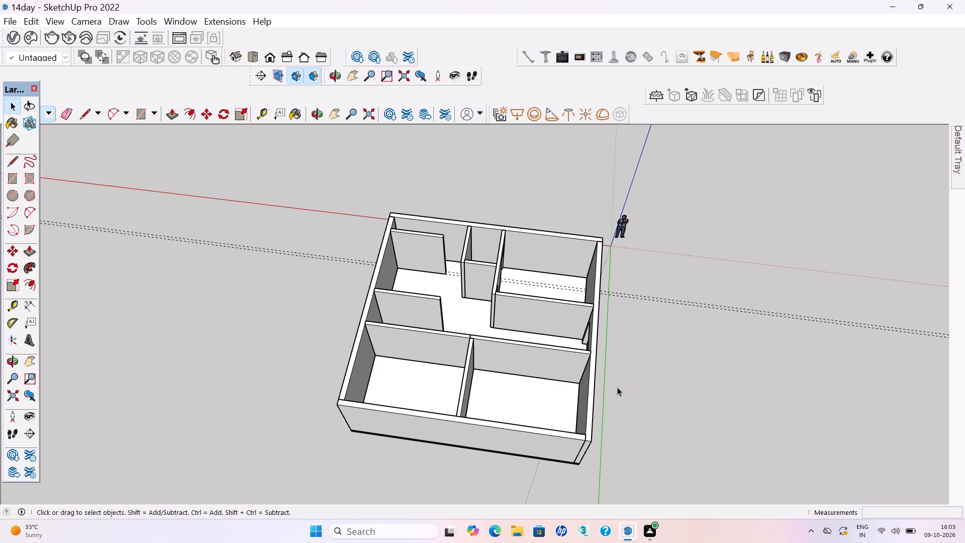
scroll(626, 413, down, 1)
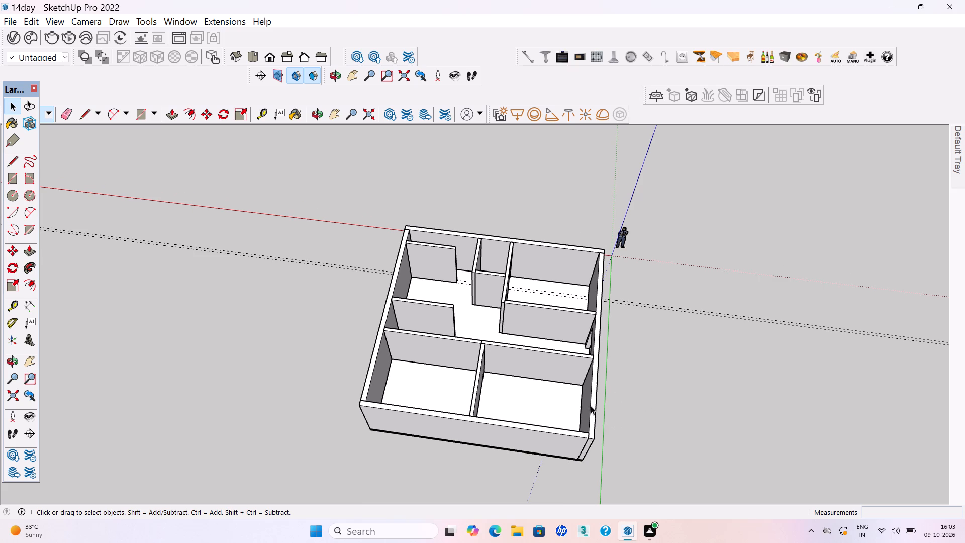
middle_drag(590, 394, 616, 429)
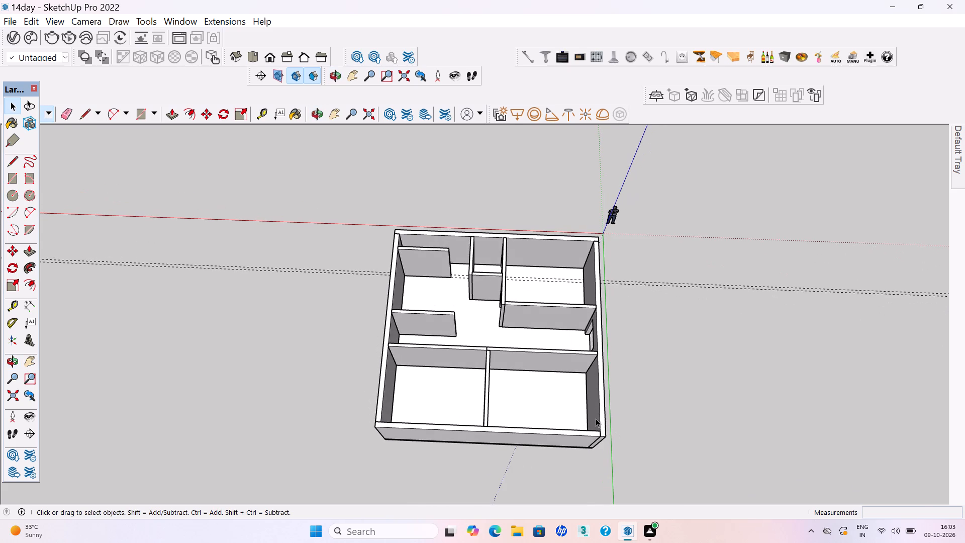
Examine the floor plan from several angles, reviewing the partitions and the passage between the central rooms.
scroll(451, 228, up, 3)
middle_drag(460, 291, 460, 325)
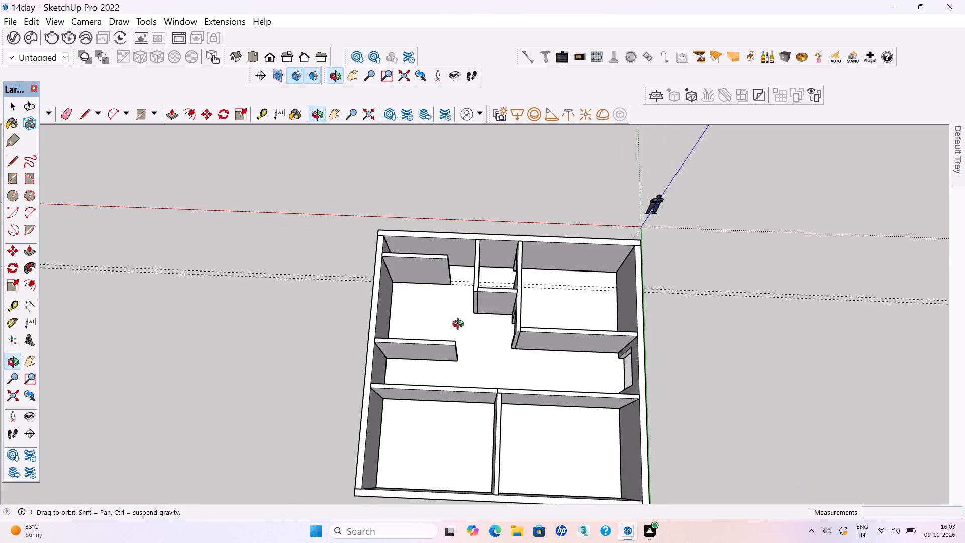
middle_drag(460, 325, 565, 182)
scroll(453, 243, up, 2)
middle_drag(439, 266, 230, 395)
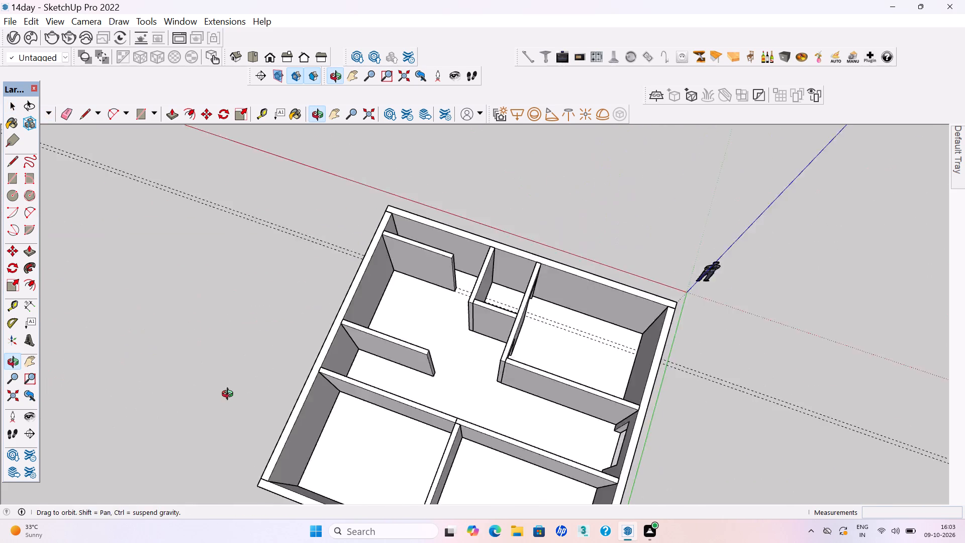
middle_drag(230, 395, 228, 397)
middle_drag(636, 355, 316, 332)
middle_drag(587, 350, 371, 323)
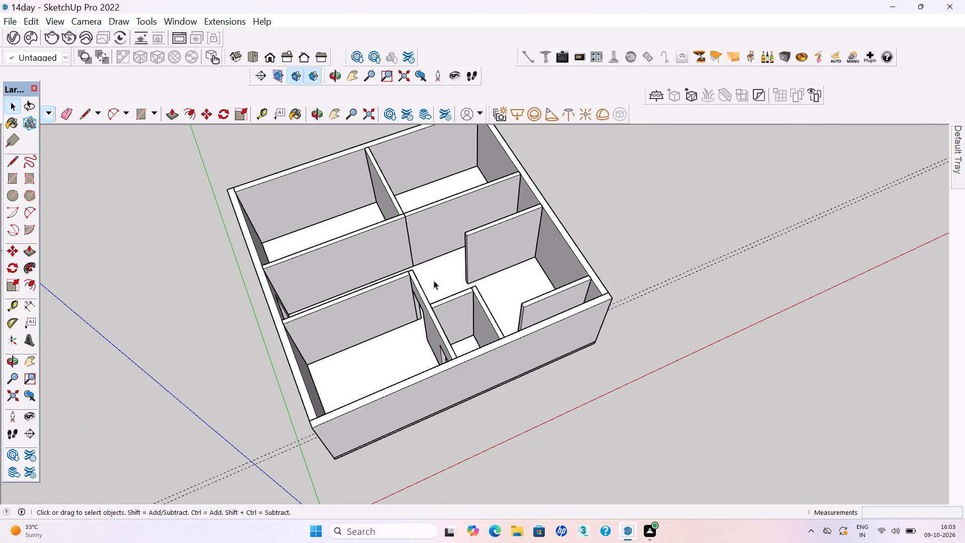
scroll(442, 192, up, 2)
middle_drag(755, 255, 660, 261)
scroll(807, 294, down, 2)
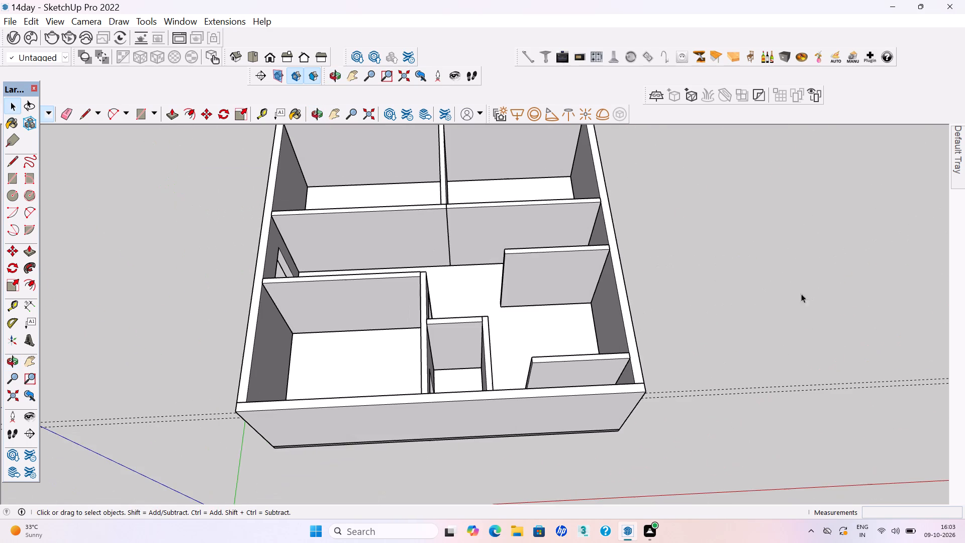
Shorten the partition half beyond the central T-junction from its inner end, scaling about 0.81, 1.50 in red-green and about 0.84 in red.
middle_drag(486, 246, 477, 217)
scroll(467, 209, up, 5)
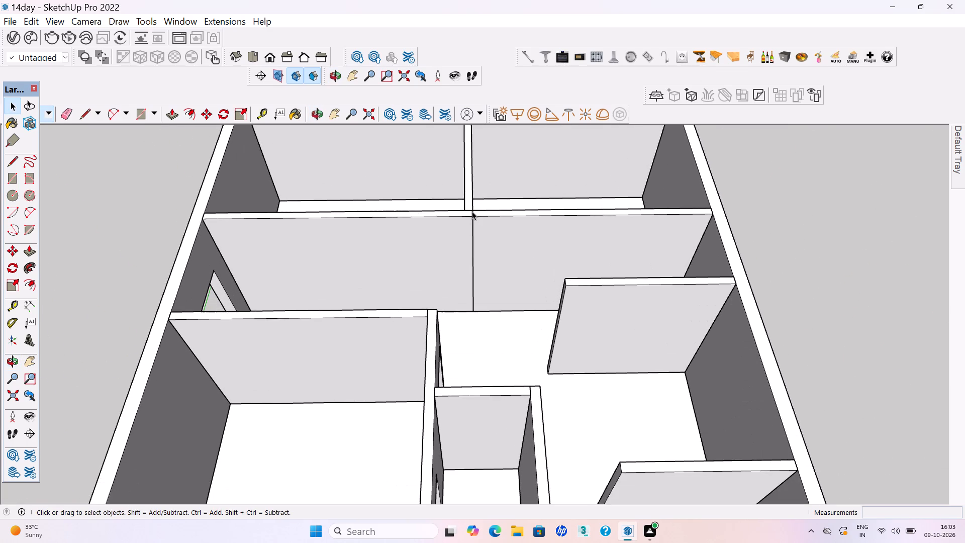
middle_drag(492, 236, 474, 275)
click(497, 237)
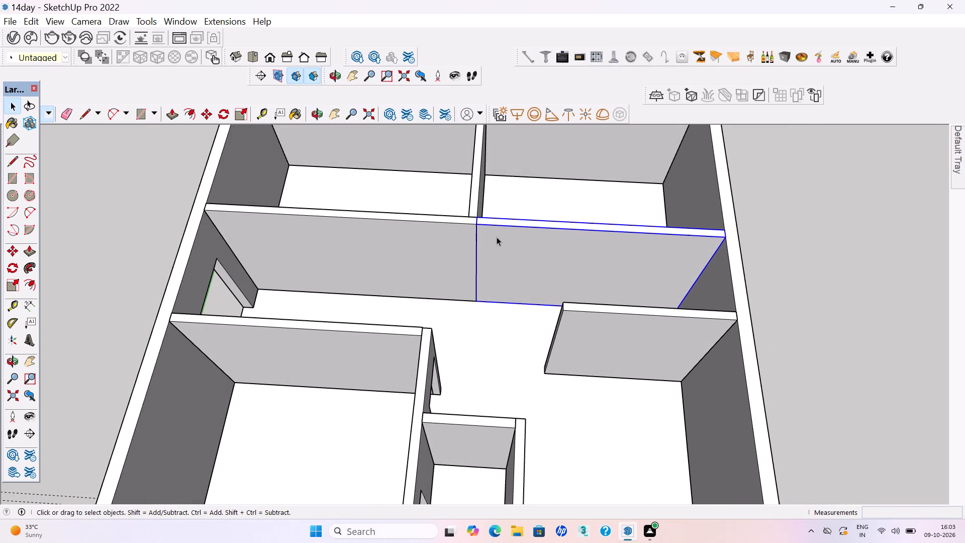
key(s)
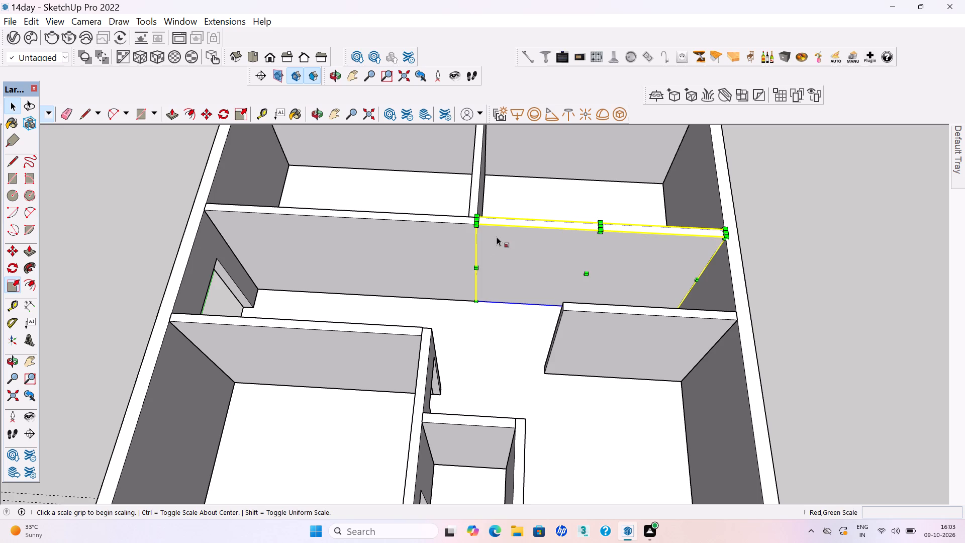
click(475, 257)
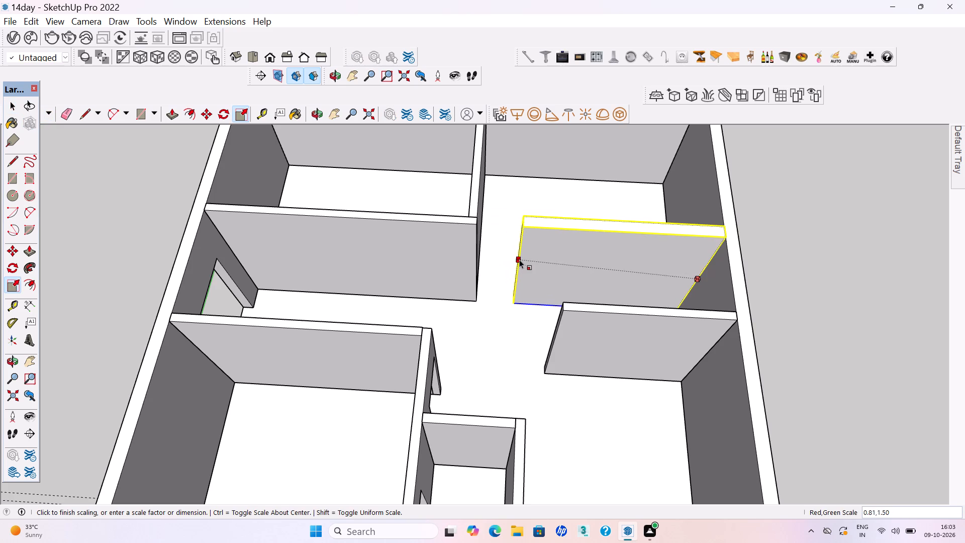
click(519, 259)
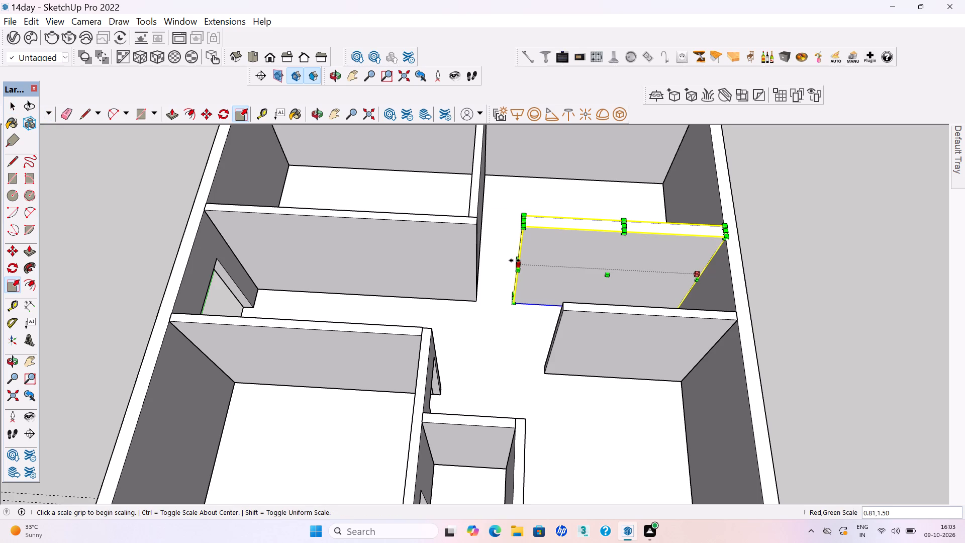
click(518, 262)
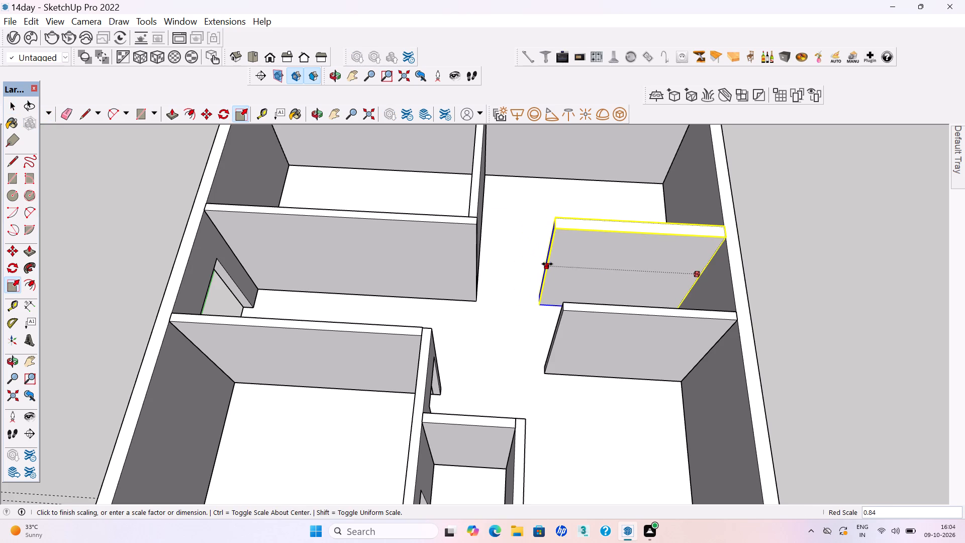
click(549, 264)
key(space)
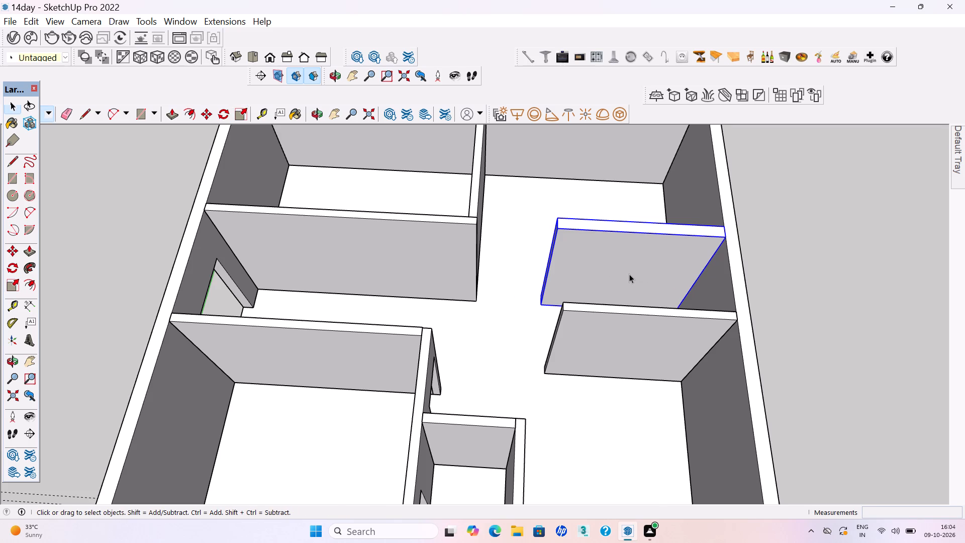
Deselect the shortened partition and save the model.
scroll(630, 277, down, 5)
click(800, 301)
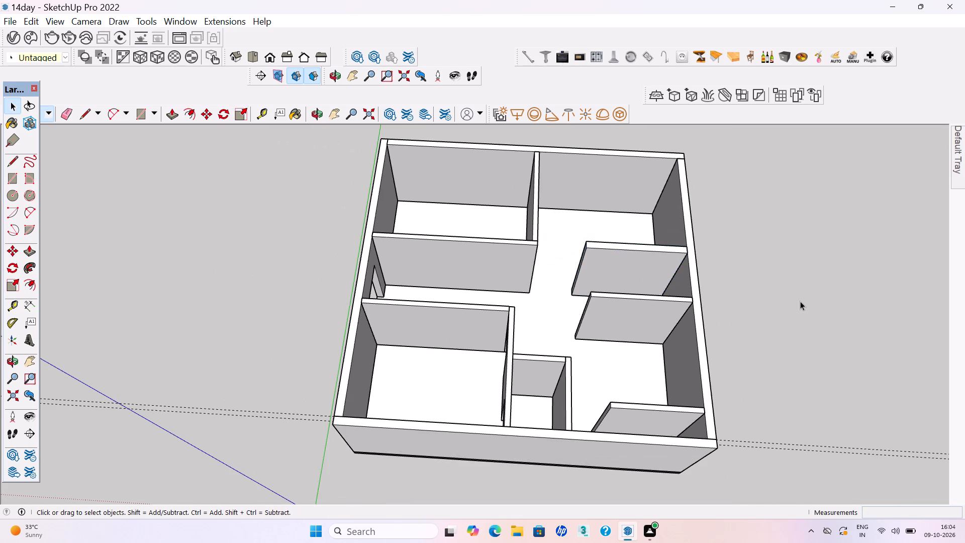
key(ctrl+s)
key(ctrl+s)
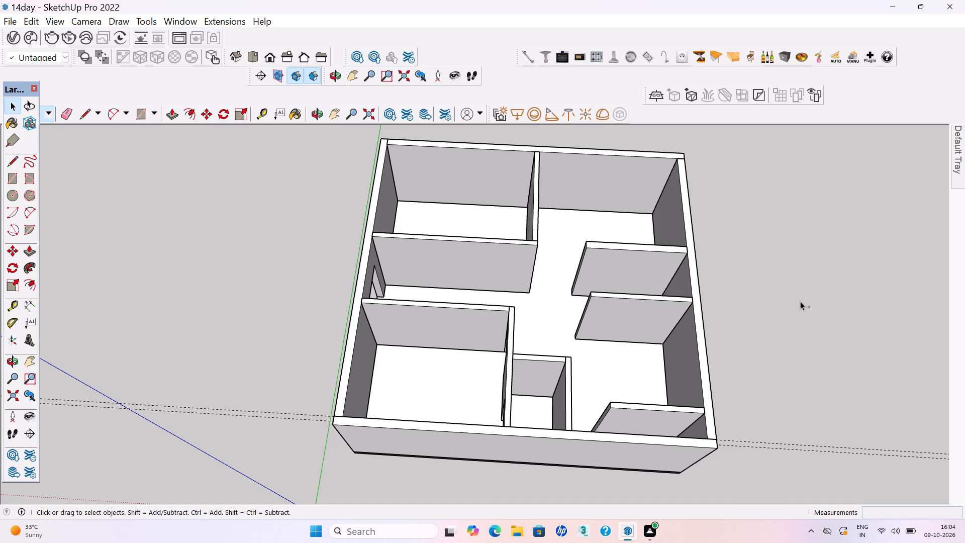
key(ctrl+s)
Place a vertical guide about 1' 10" in from the free end of the long central partition.
scroll(376, 258, down, 4)
middle_drag(416, 332, 425, 283)
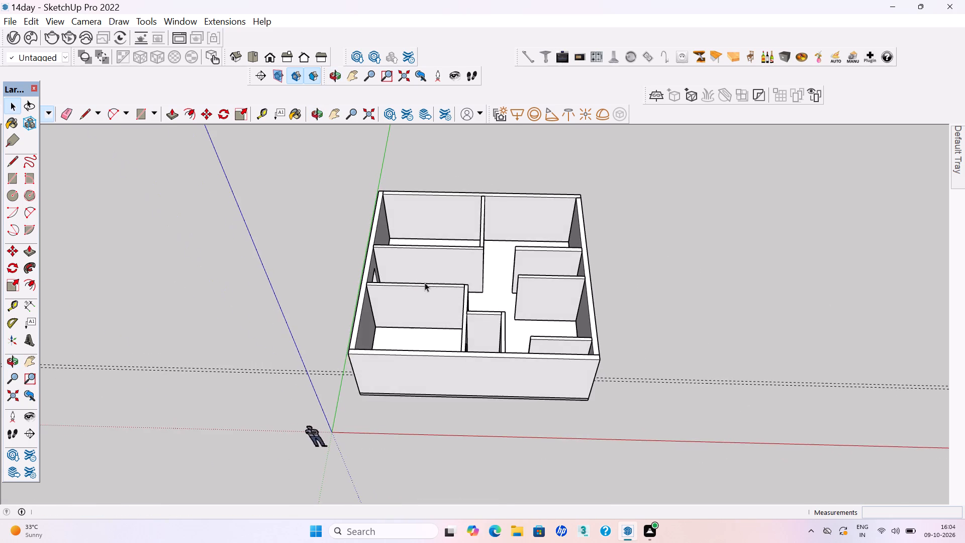
scroll(459, 293, up, 3)
middle_drag(547, 323, 351, 305)
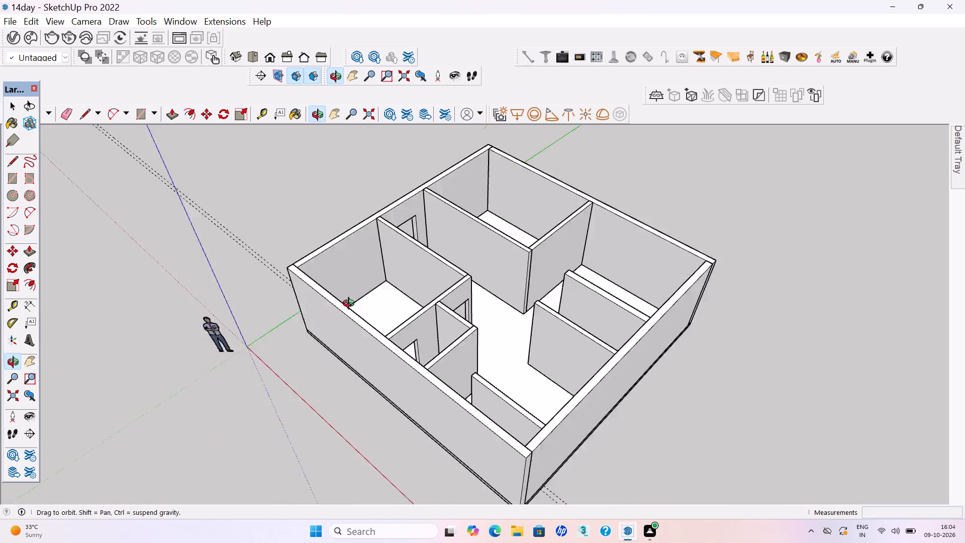
middle_drag(351, 305, 260, 293)
scroll(511, 264, up, 4)
middle_drag(522, 271, 695, 291)
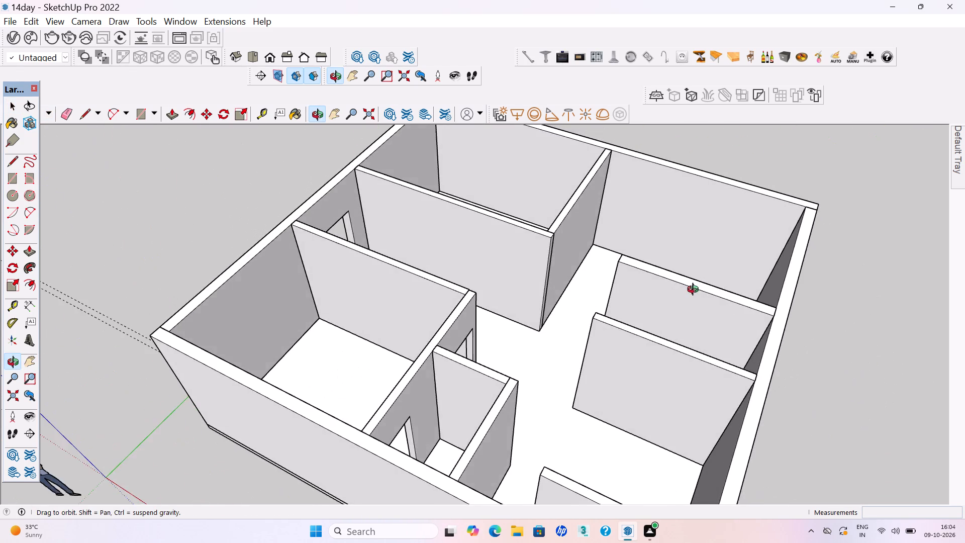
middle_drag(695, 291, 727, 305)
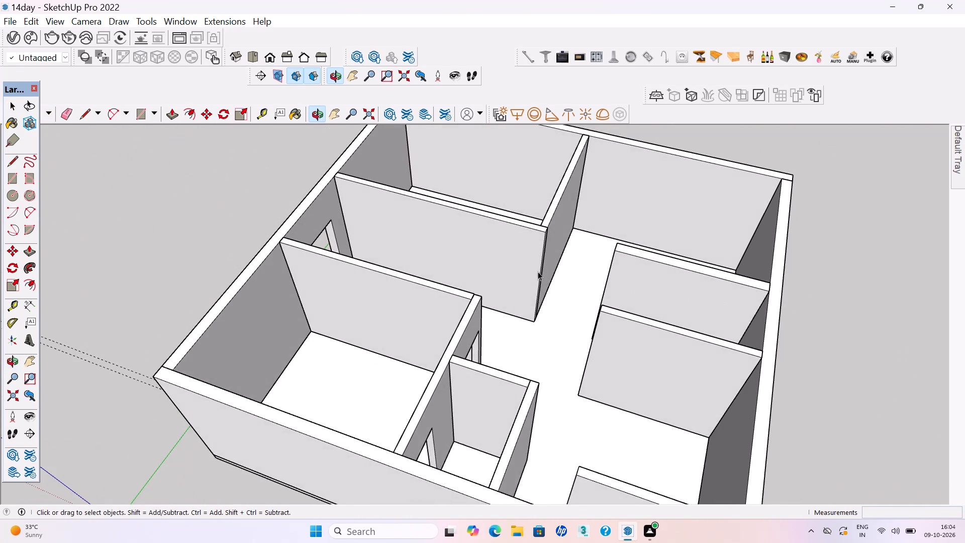
scroll(529, 267, up, 3)
middle_drag(542, 274, 640, 279)
scroll(526, 235, up, 2)
middle_drag(518, 238, 484, 265)
scroll(486, 257, up, 3)
key(t)
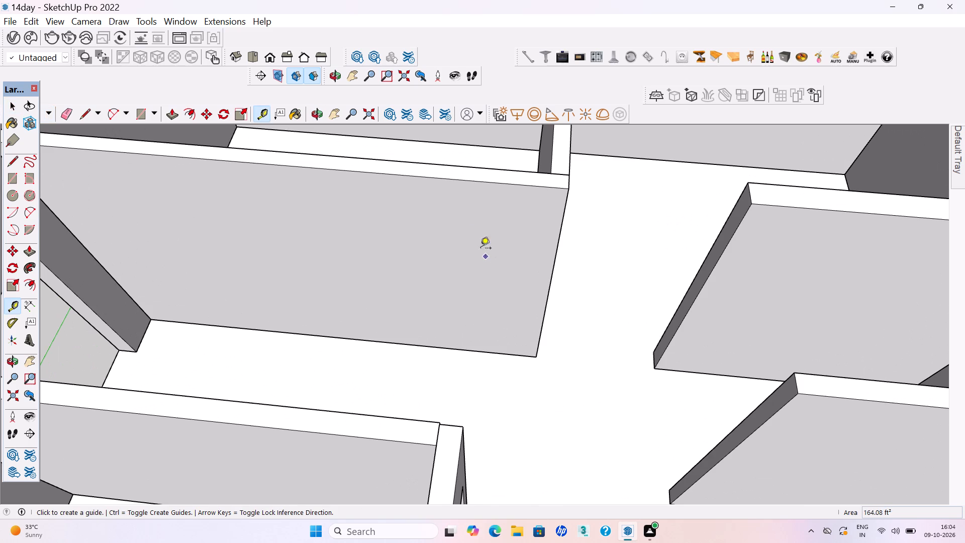
click(553, 256)
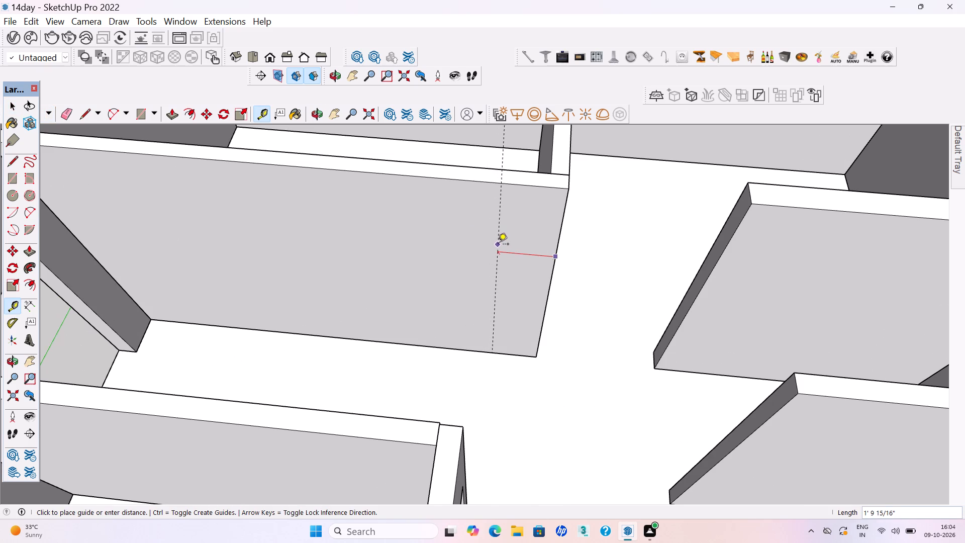
click(498, 245)
Add a second vertical guide 3' from the first one, farther along the central partition.
click(497, 239)
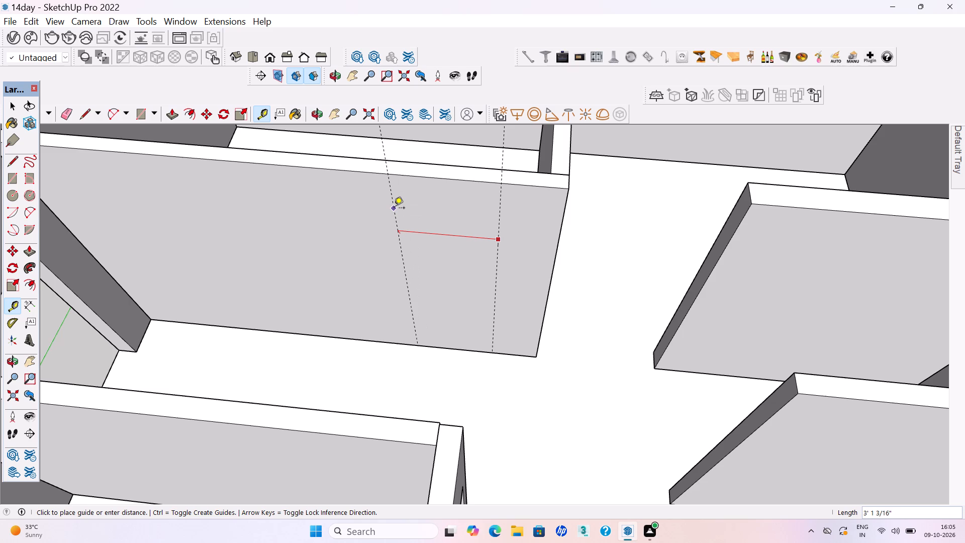
middle_drag(388, 199, 385, 188)
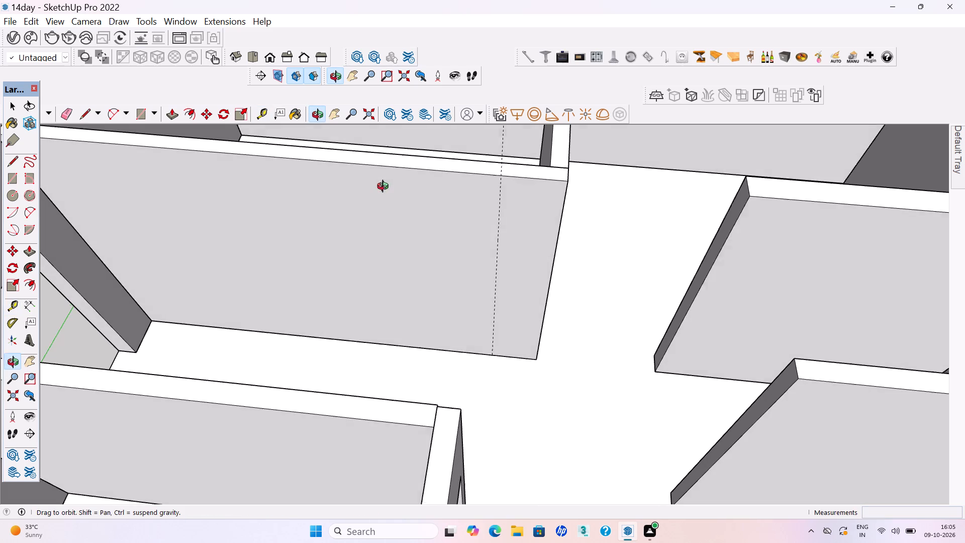
middle_drag(385, 188, 383, 181)
scroll(381, 178, up, 1)
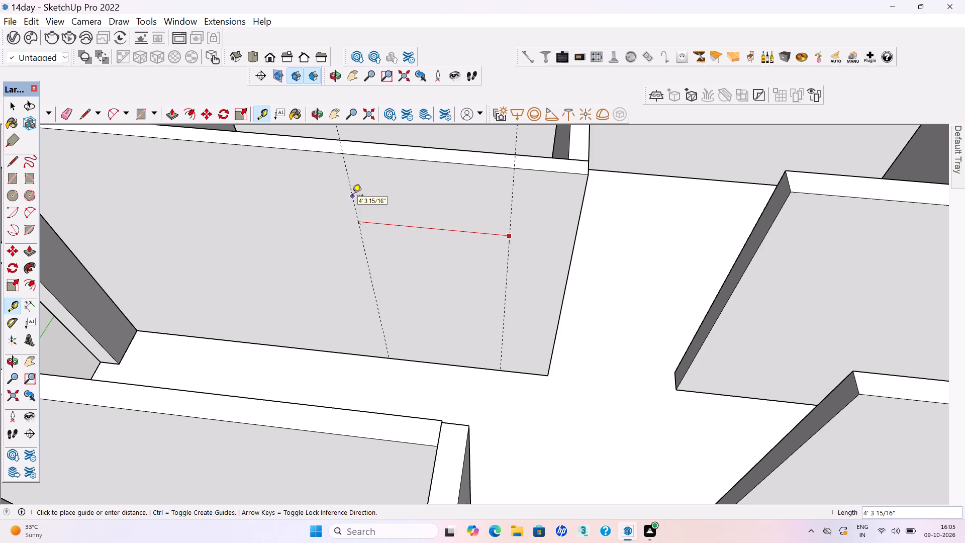
text(3')
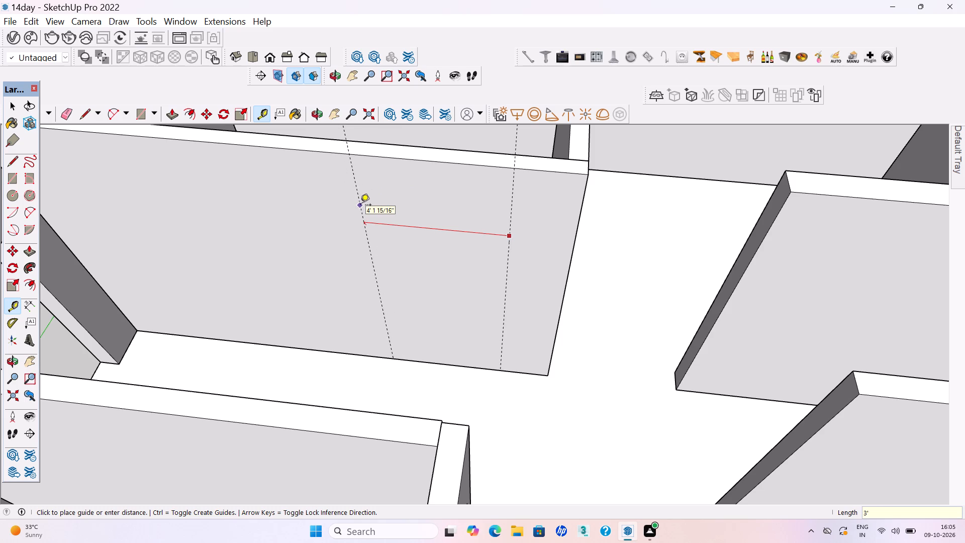
key(Return)
Place a horizontal guide 7' above the base edge of the central partition.
click(461, 364)
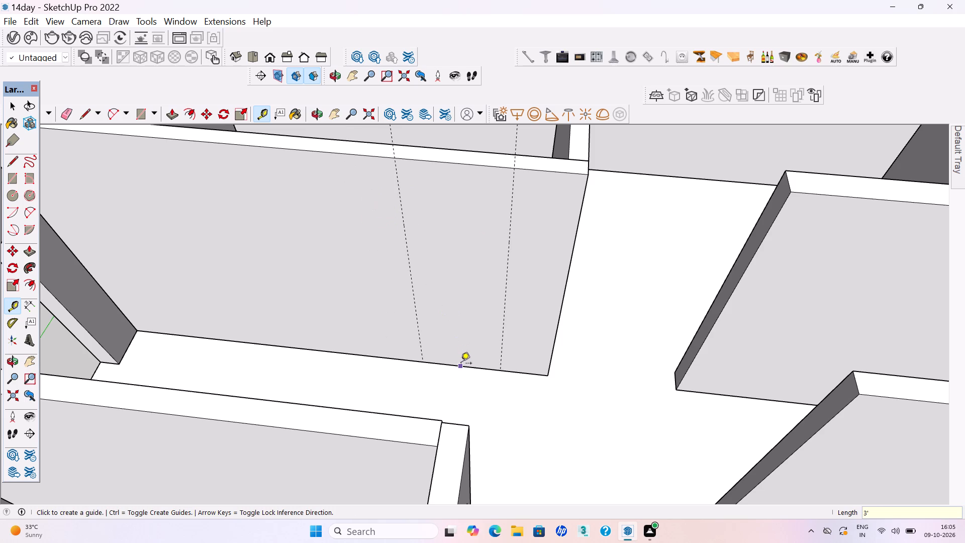
text(7')
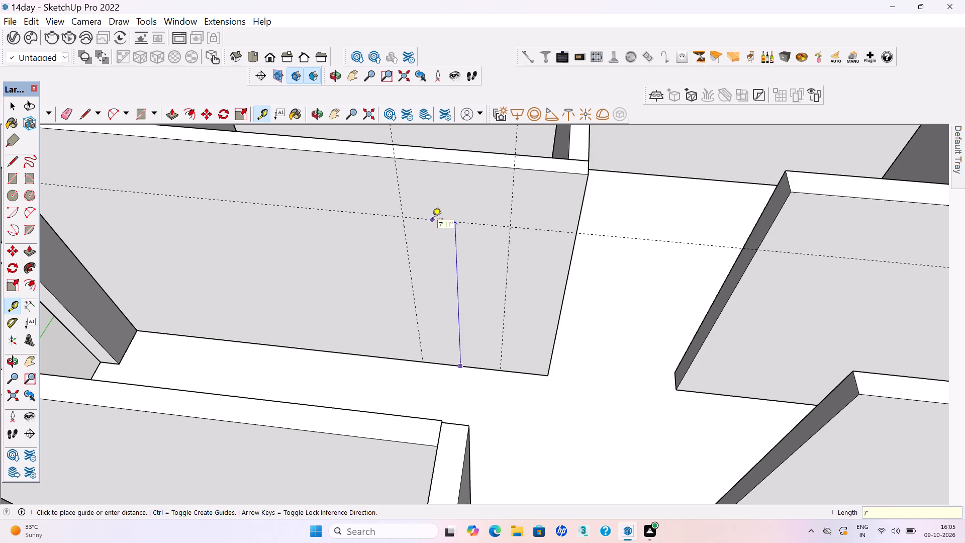
key(Return)
Open the central partition group and draw a 3' by 7' door rectangle between the guides down to the floor.
key(space)
click(460, 306)
click(463, 308)
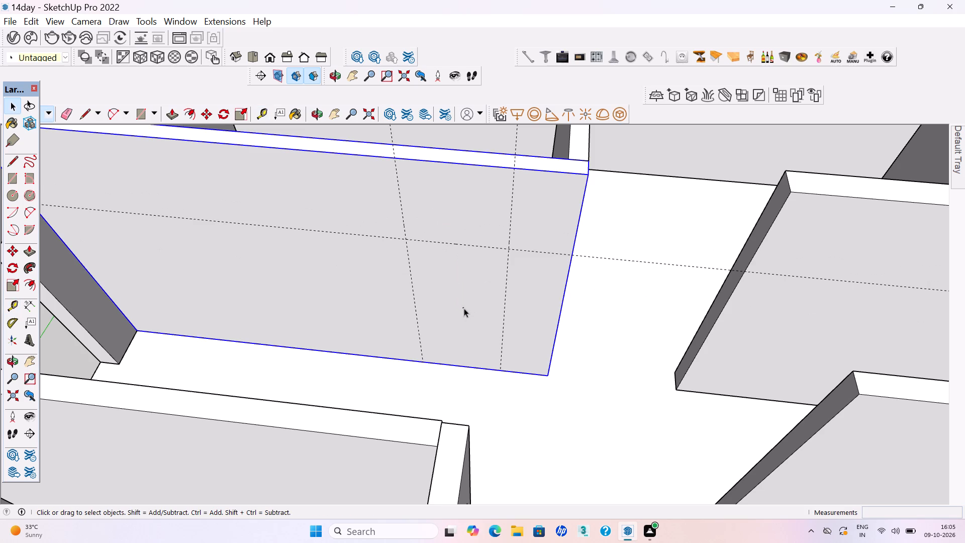
triple_click(450, 309)
click(437, 300)
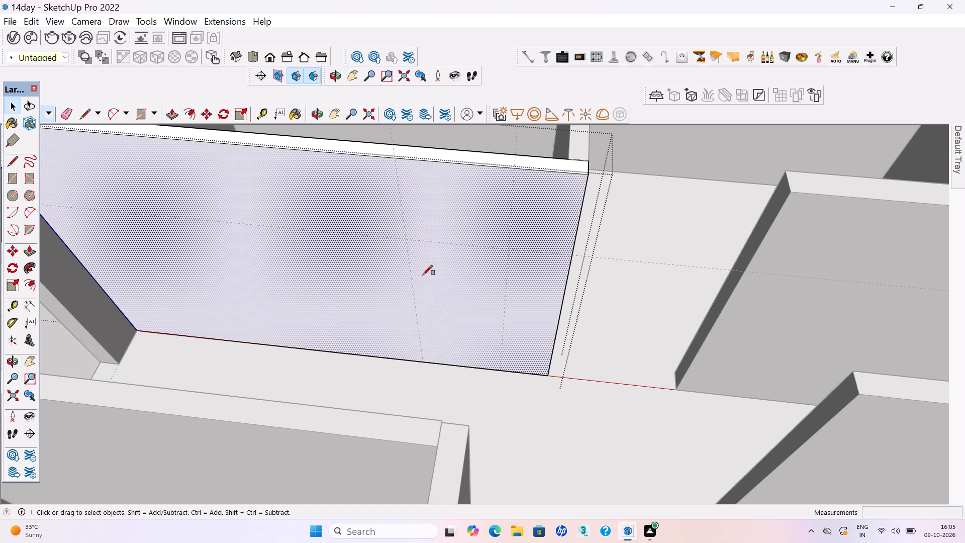
key(r)
click(406, 237)
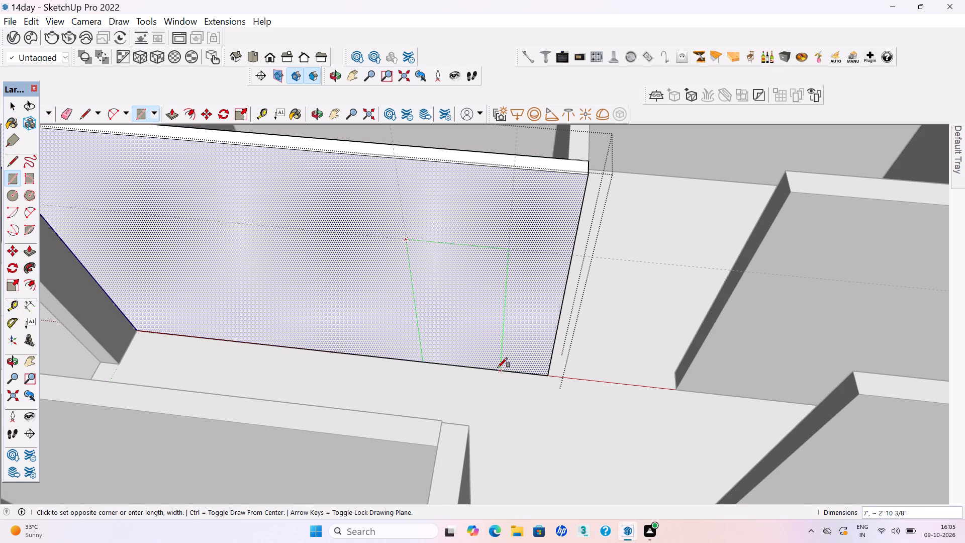
click(500, 372)
key(space)
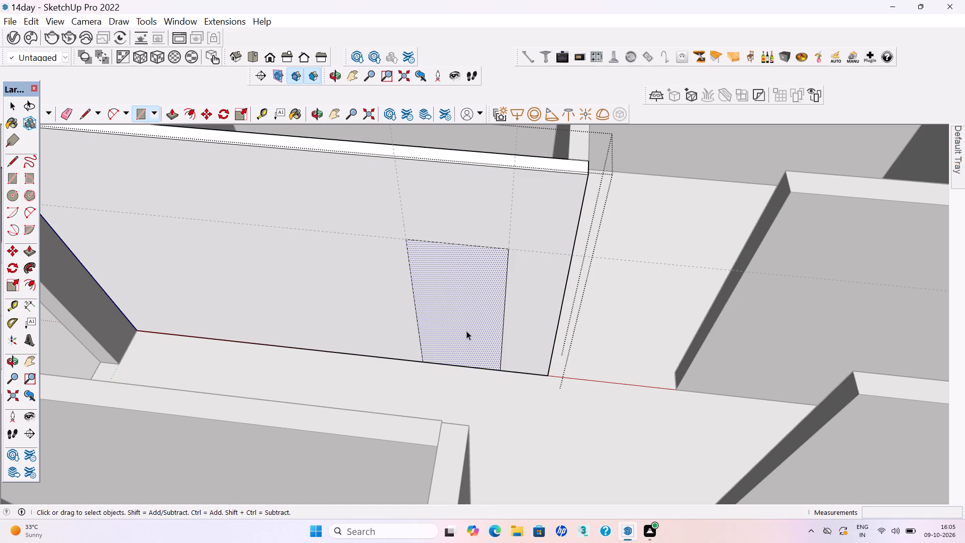
Push the door rectangle 6" through the partition to cut the opening, and leave the group.
key(p)
click(476, 351)
click(445, 308)
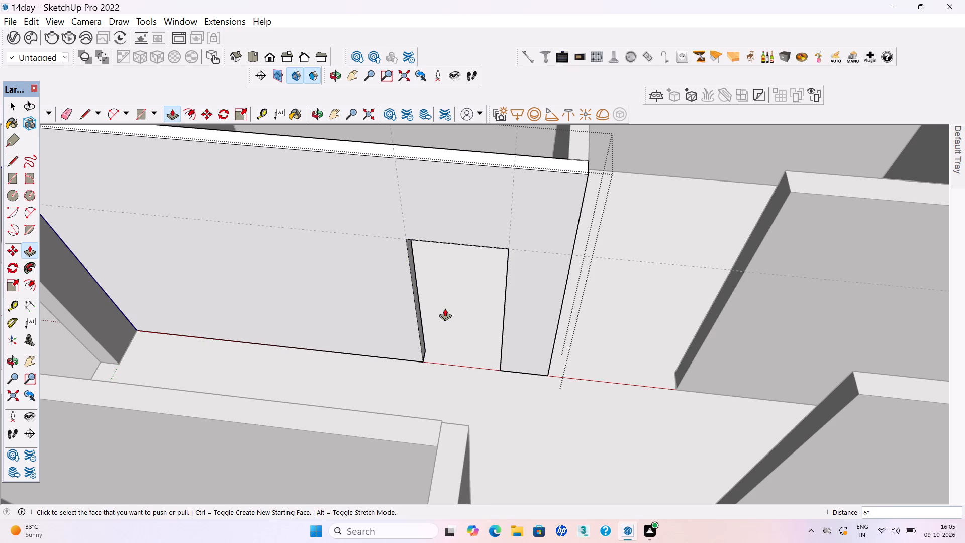
key(space)
scroll(445, 308, down, 12)
click(698, 261)
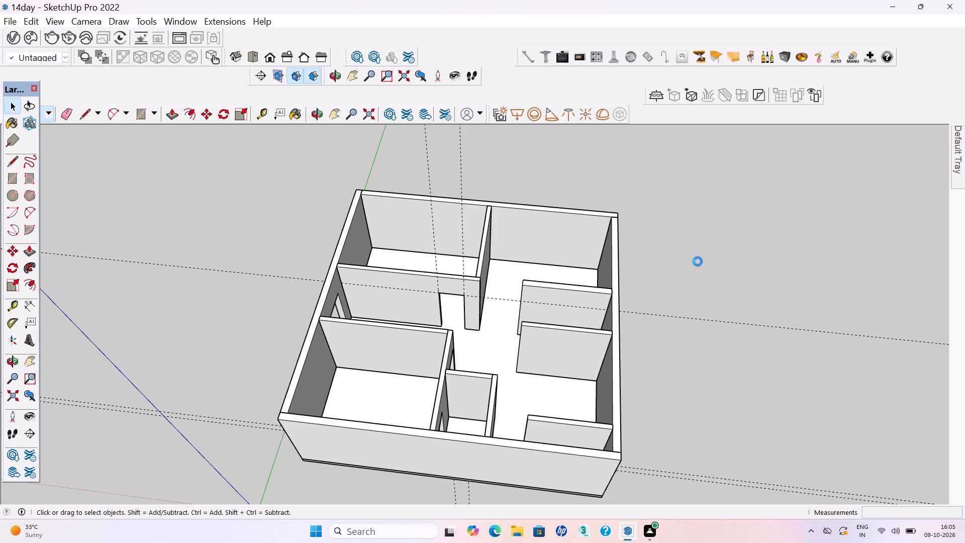
Save the model with the new door opening.
key(ctrl+s)
key(ctrl+s)
Delete the two vertical guides used for the new door opening.
scroll(656, 280, down, 5)
middle_drag(491, 321, 521, 227)
drag(514, 202, 513, 202)
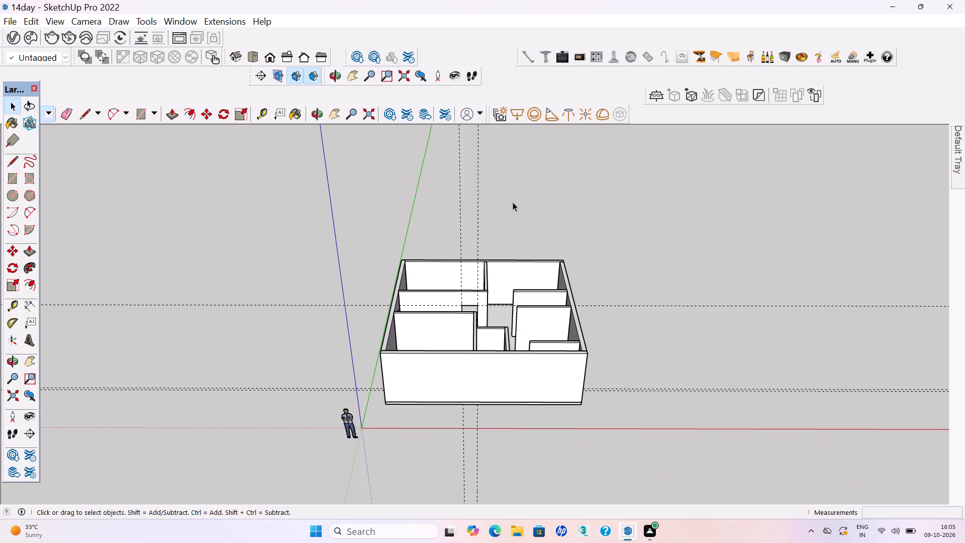
drag(513, 202, 448, 167)
key(Delete)
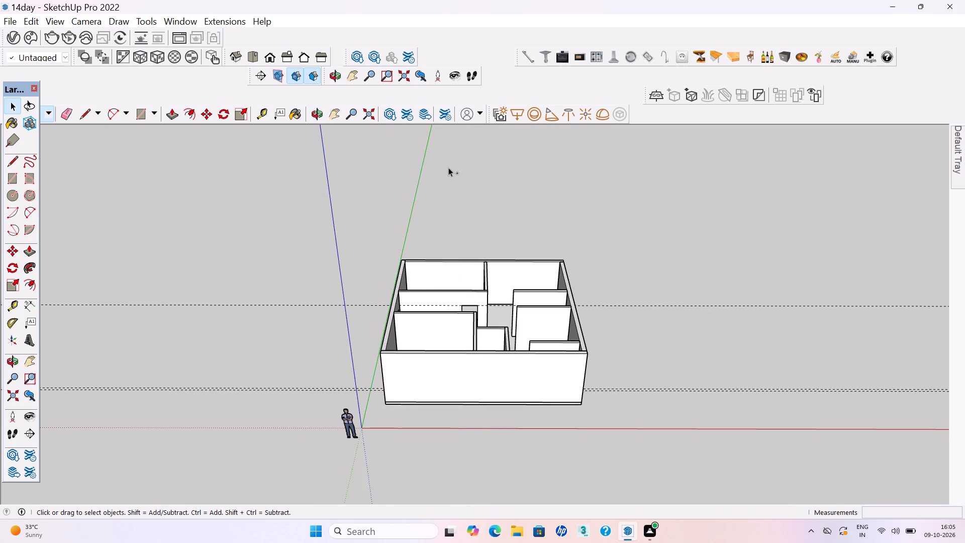
Save the model.
key(ctrl+s)
key(ctrl+s)
key(ctrl+s)
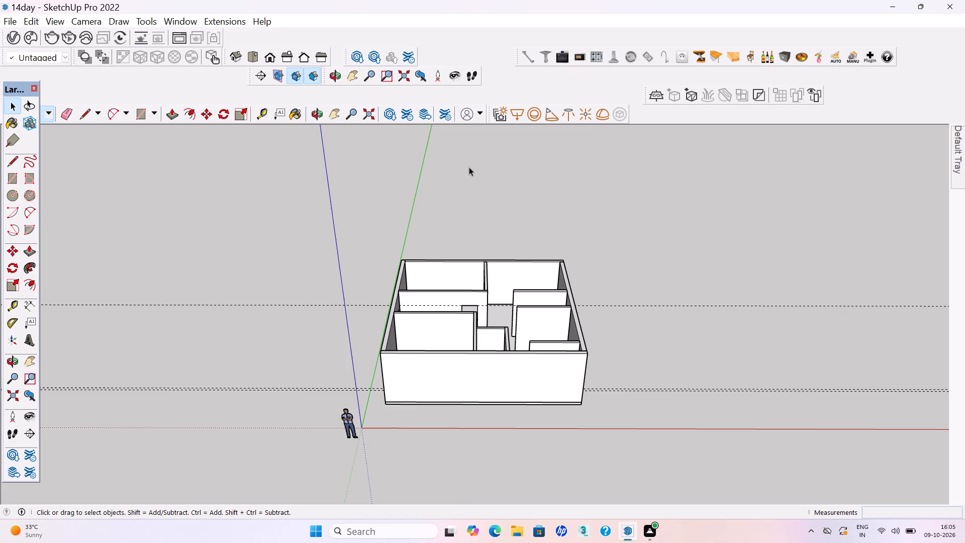
Delete the remaining door guides that extend beyond the outer walls.
scroll(481, 177, down, 3)
middle_drag(496, 256, 496, 307)
scroll(541, 278, up, 4)
drag(664, 299, 632, 243)
key(Delete)
scroll(584, 301, down, 2)
middle_drag(536, 307, 517, 384)
scroll(596, 398, up, 3)
drag(690, 435, 662, 358)
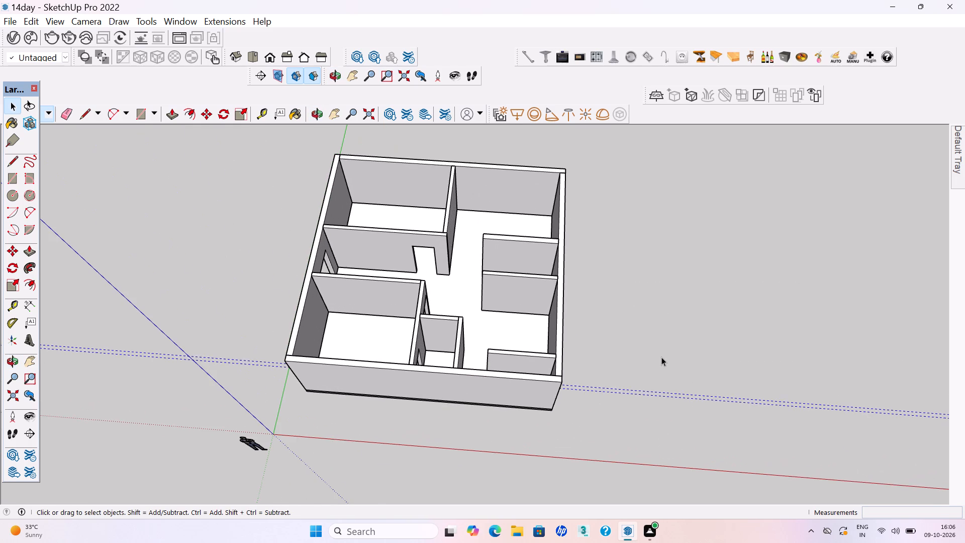
key(Delete)
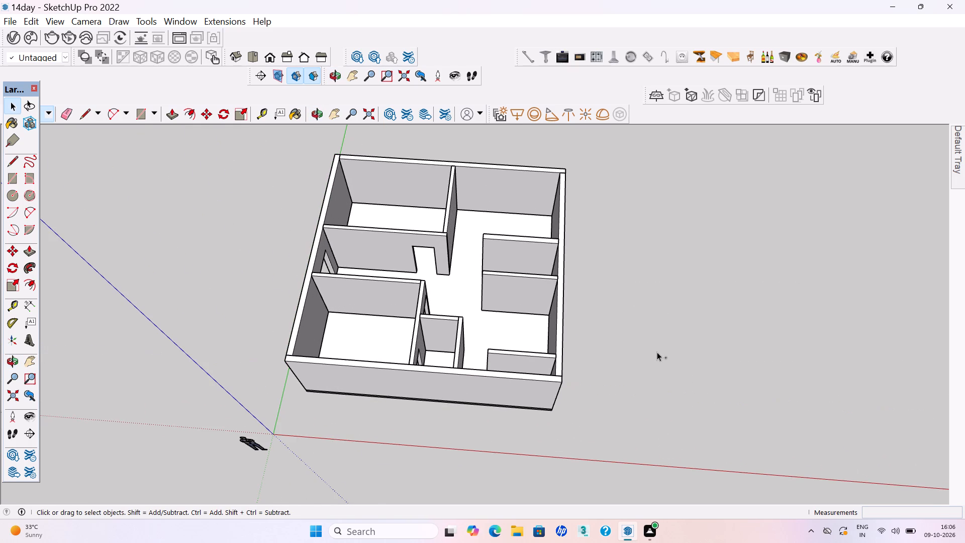
Save the model with the guides removed.
key(ctrl+s)
key(ctrl+s)
Examine the floor plan's rooms, partitions and door openings from several angles.
scroll(526, 352, down, 2)
middle_drag(443, 354, 450, 361)
scroll(450, 360, down, 1)
scroll(459, 248, up, 3)
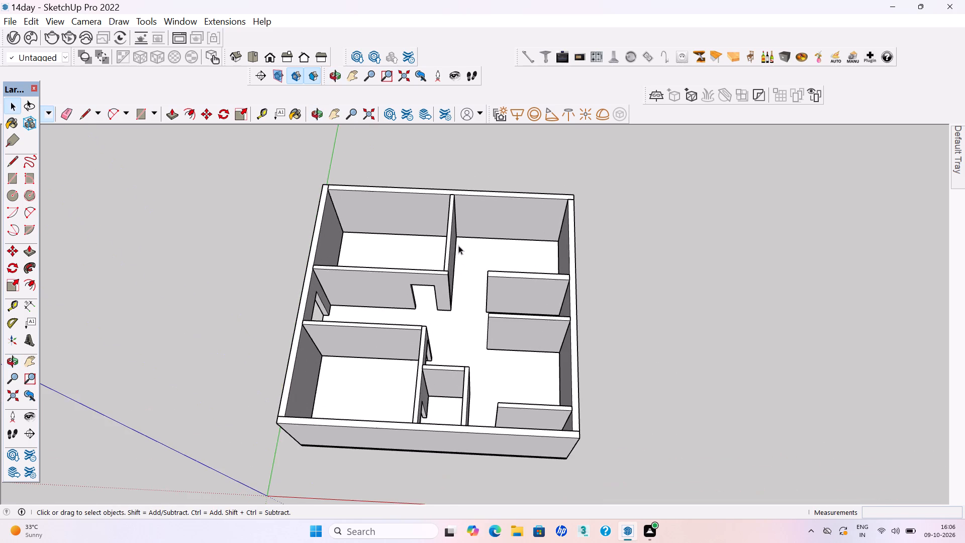
middle_drag(416, 259, 418, 306)
middle_click(418, 306)
middle_drag(551, 428, 774, 307)
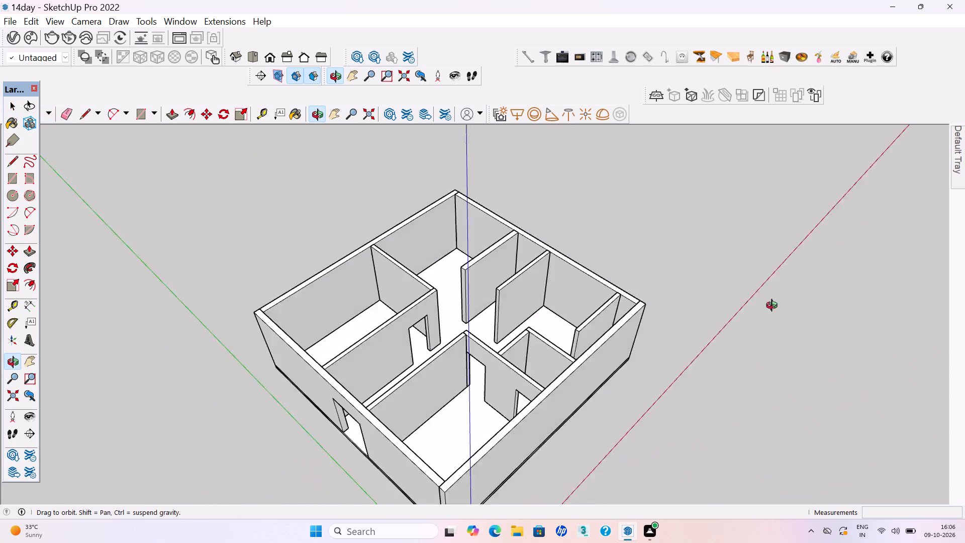
middle_drag(774, 307, 543, 378)
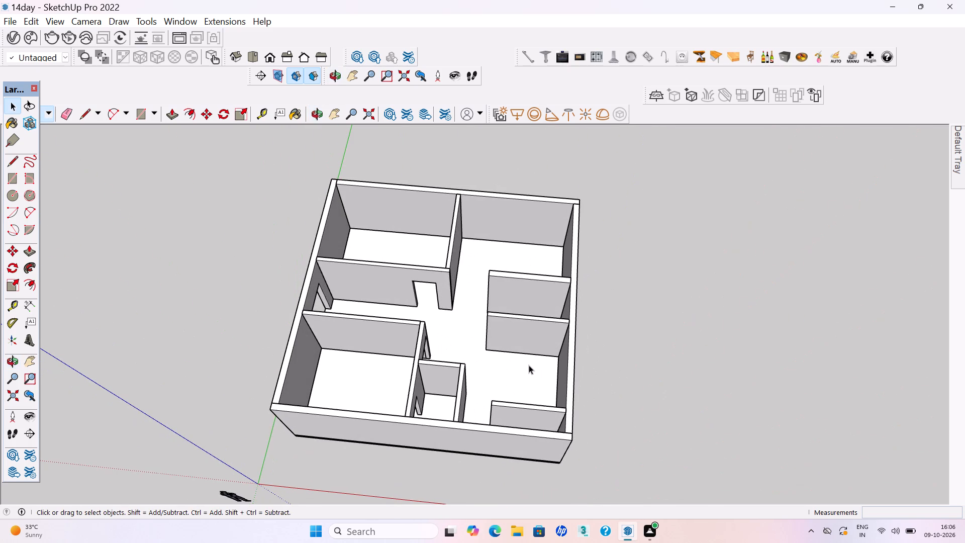
scroll(519, 229, up, 1)
middle_drag(534, 283, 749, 256)
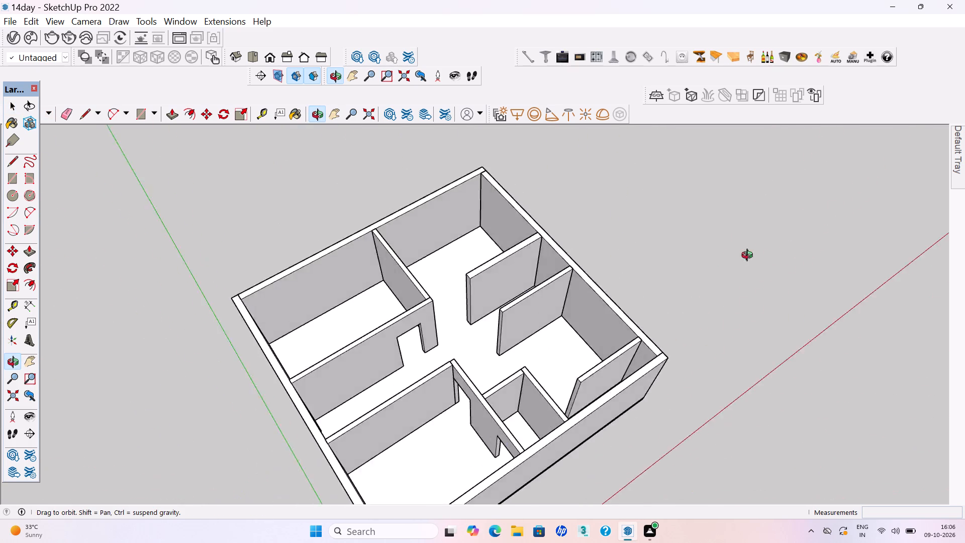
middle_drag(749, 256, 563, 323)
Place a floor guide aligned with the middle short partition's free end, and another 2' out from that partition's base.
scroll(521, 431, up, 6)
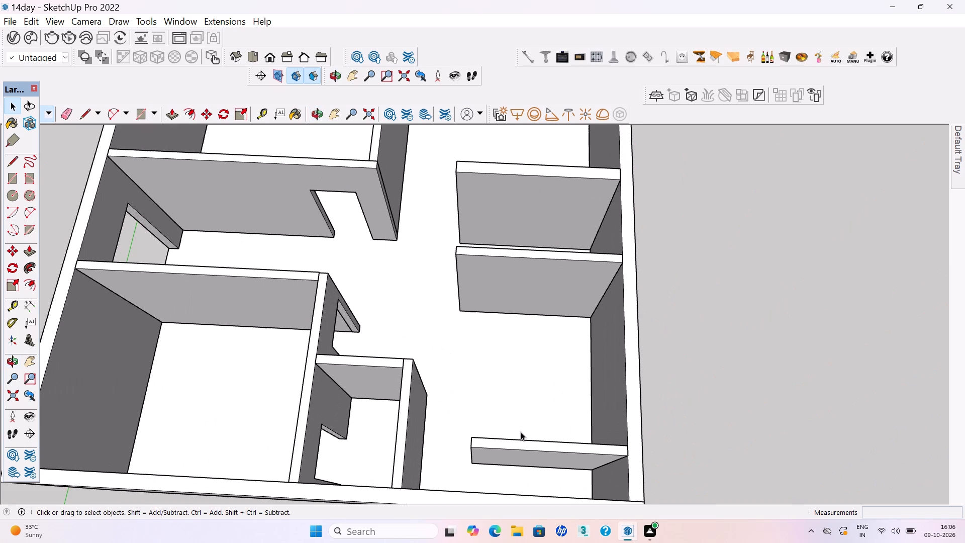
key(t)
click(596, 380)
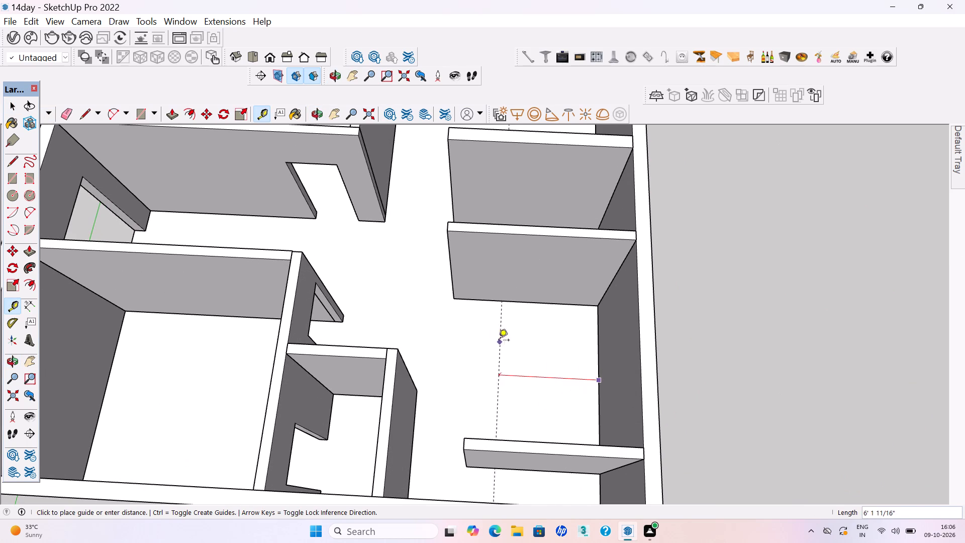
click(453, 300)
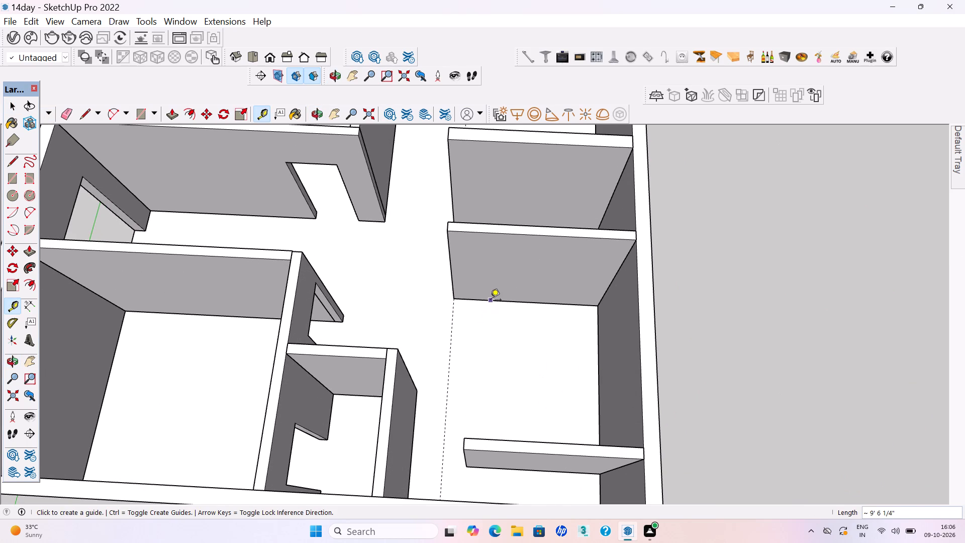
click(491, 301)
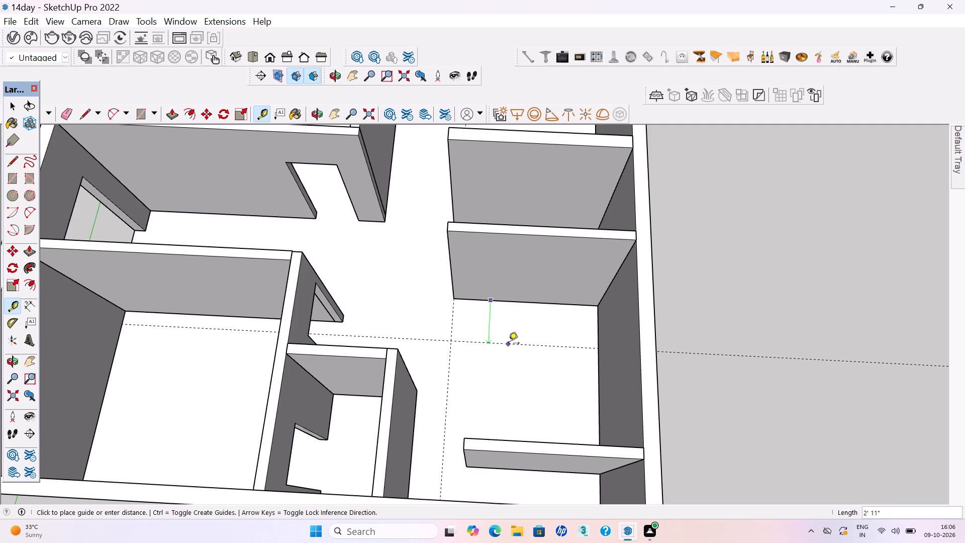
text(2')
key(Return)
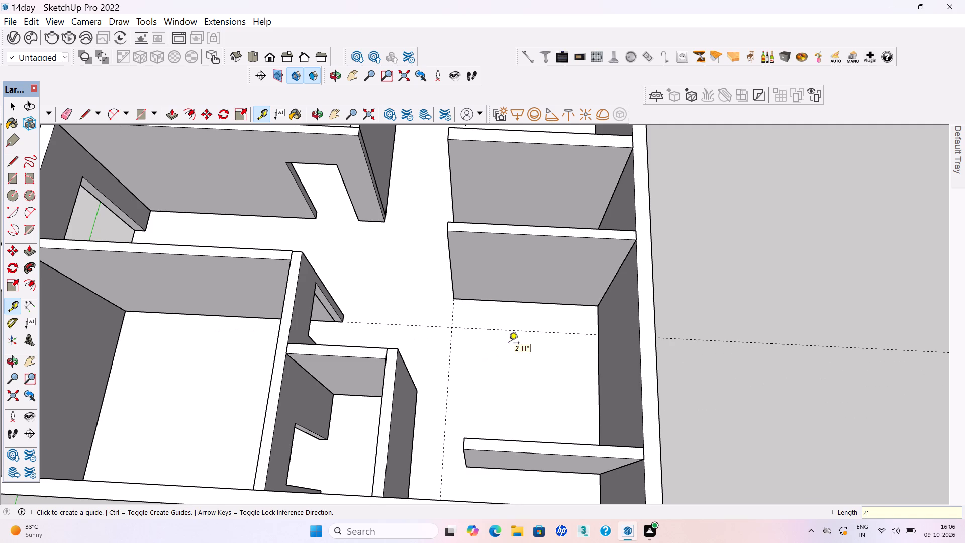
Draw a floor rectangle about 9' 6" by 2' between the middle short partition and the guides, and make it a group.
middle_drag(490, 386, 495, 399)
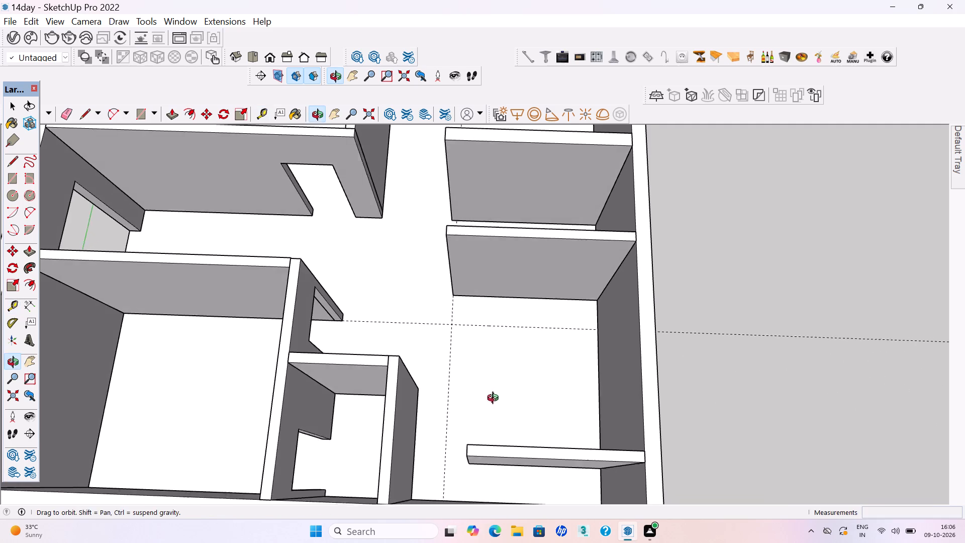
middle_drag(495, 399, 497, 406)
key(r)
scroll(516, 393, up, 3)
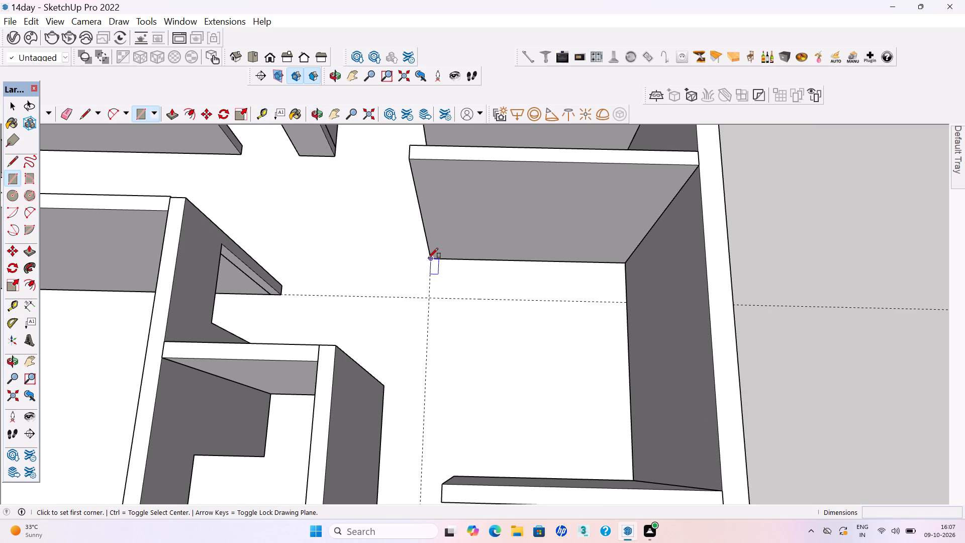
click(428, 258)
click(625, 302)
key(space)
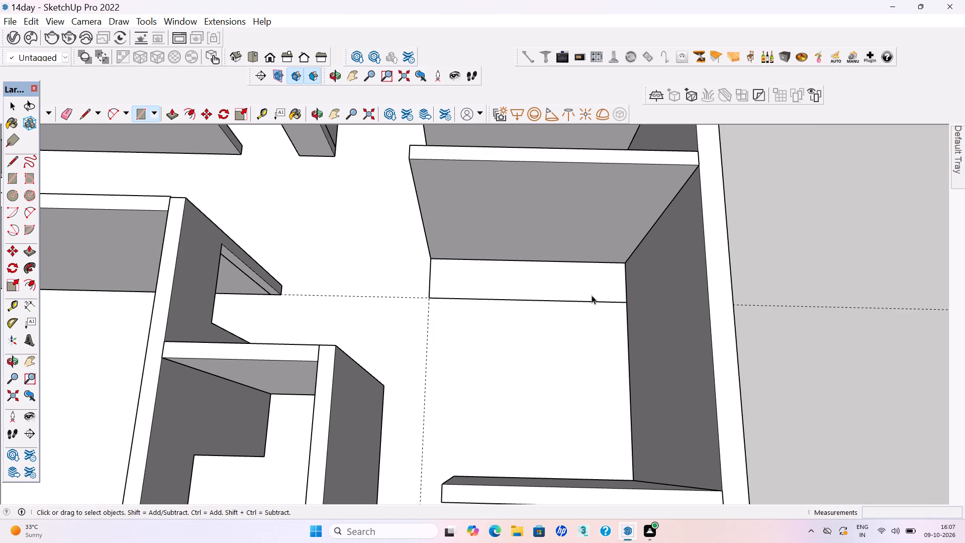
double_click(592, 295)
right_click(592, 295)
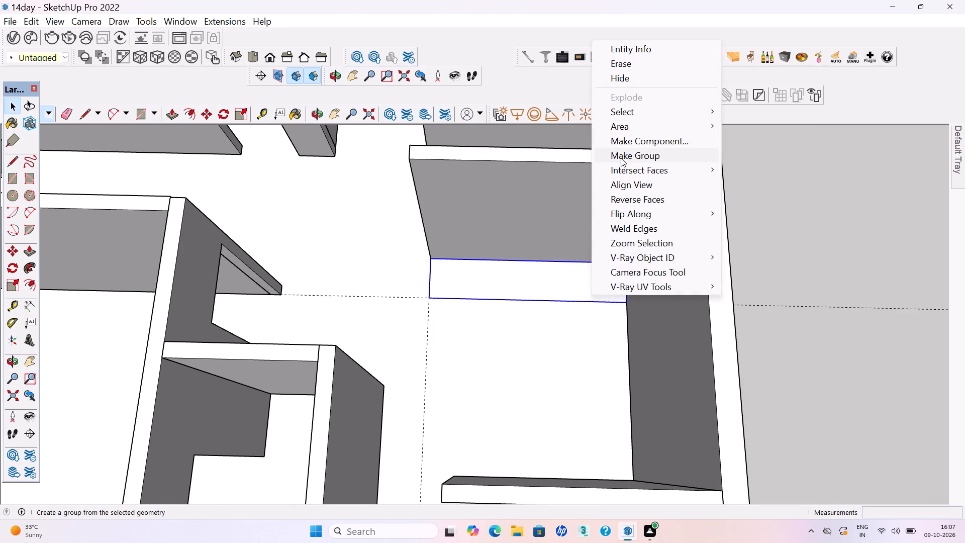
click(621, 158)
Open the rectangle group and pull its face up 4" to form the cabinet base, and leave the group.
double_click(551, 290)
click(546, 285)
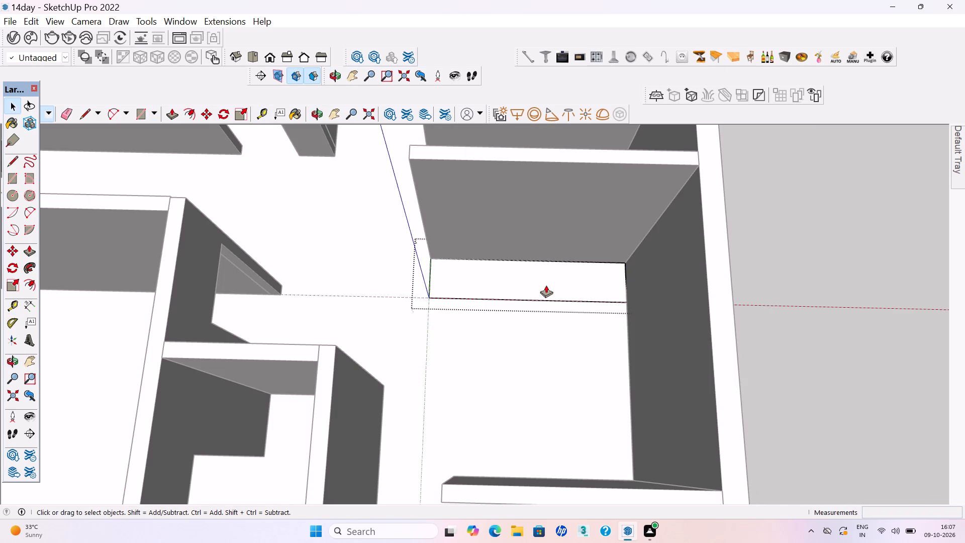
key(p)
click(546, 285)
text(4")
key(Return)
key(space)
click(537, 347)
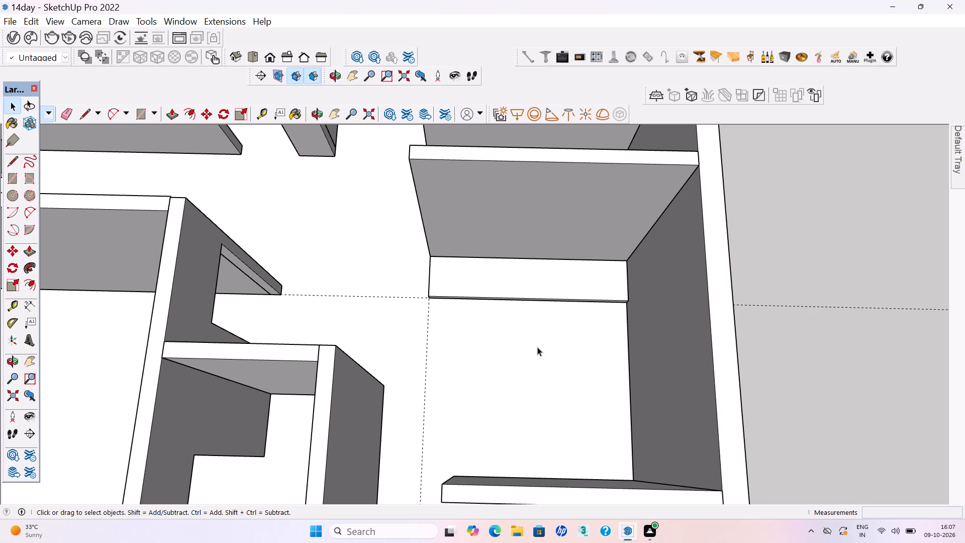
Draw a rectangle about 9' 6" by 2' over the top of the 4" base and make it a separate group.
key(r)
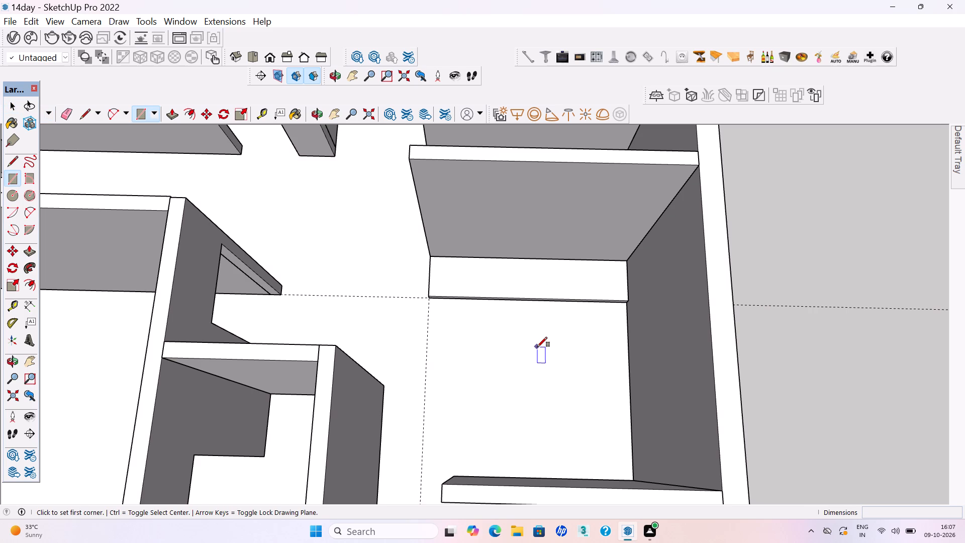
click(431, 257)
click(631, 299)
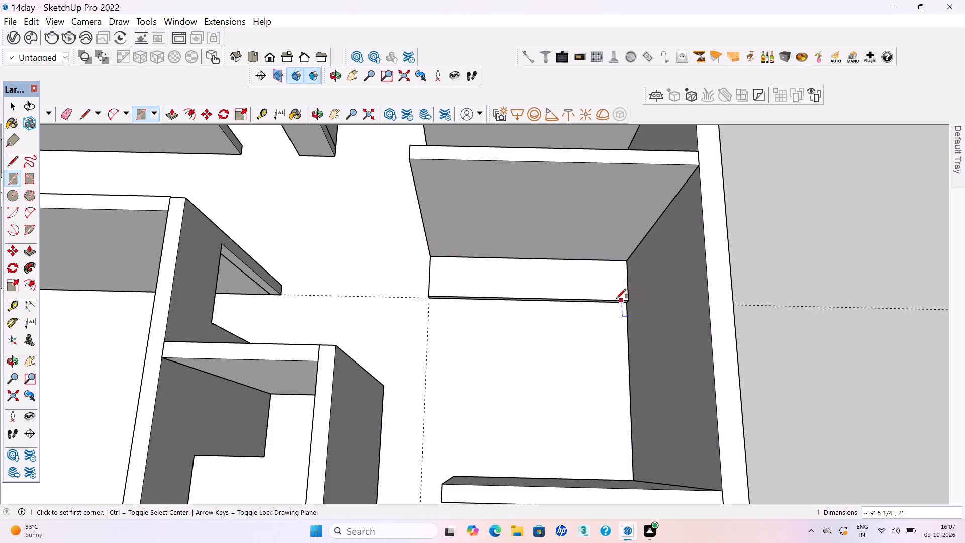
key(space)
double_click(590, 289)
right_click(590, 289)
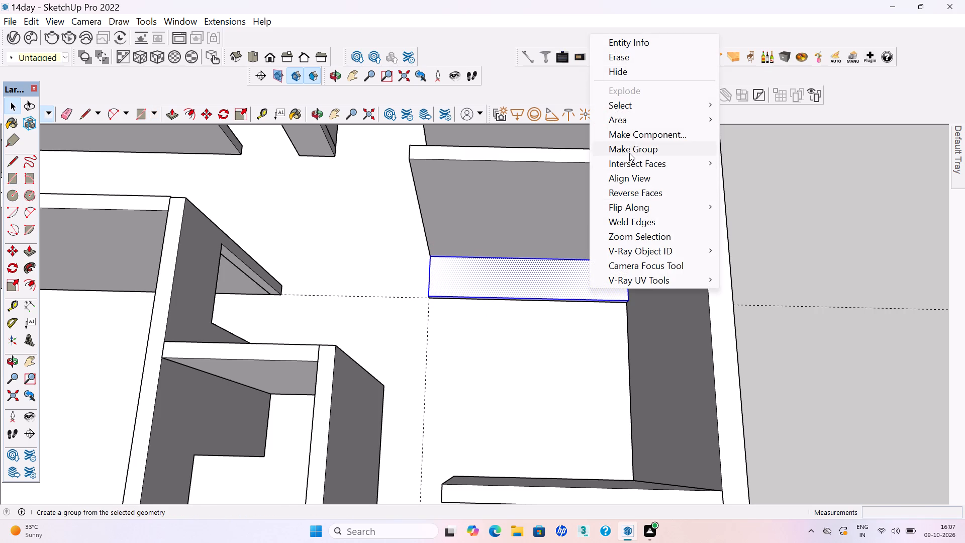
click(629, 153)
Open the new group and pull its face up 2'7" to form the cabinet body.
double_click(556, 286)
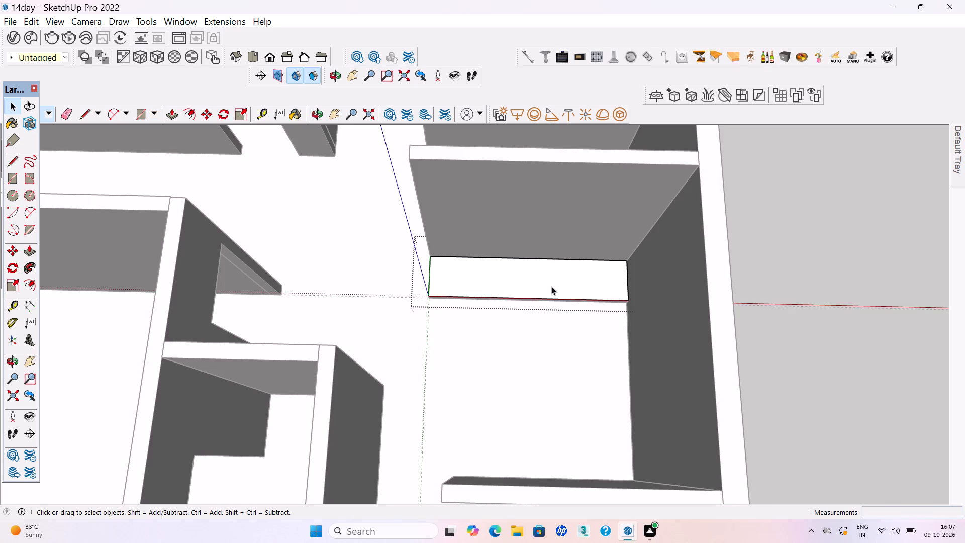
click(551, 286)
key(p)
click(551, 286)
text(2'7")
key(Return)
key(space)
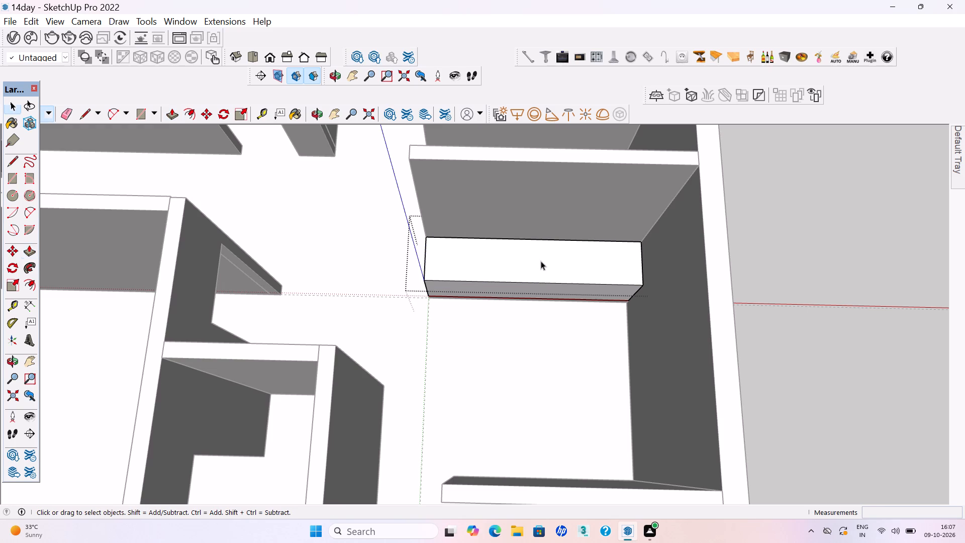
Offset the cabinet body's front face inward by 18mm.
scroll(558, 286, down, 2)
middle_drag(571, 347, 581, 251)
scroll(540, 291, up, 7)
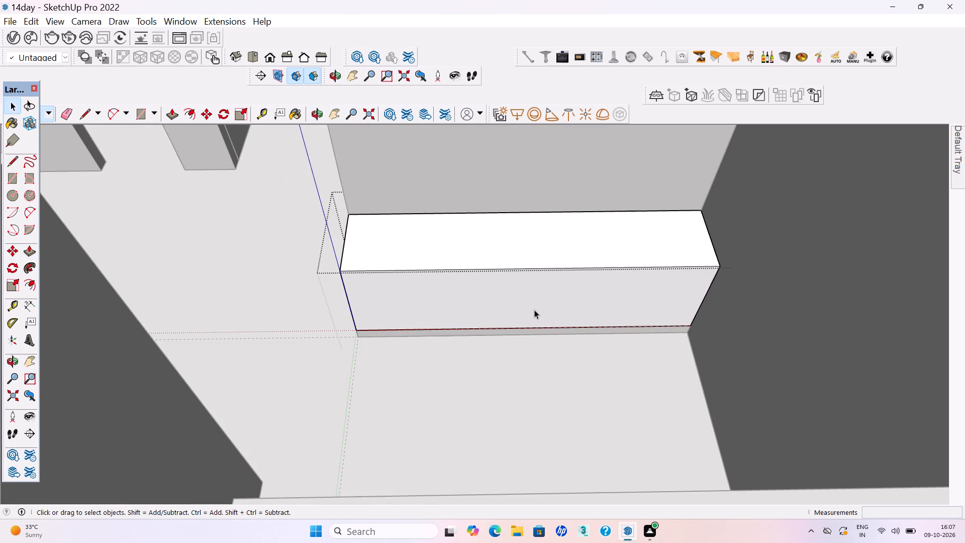
click(533, 309)
key(f)
click(522, 293)
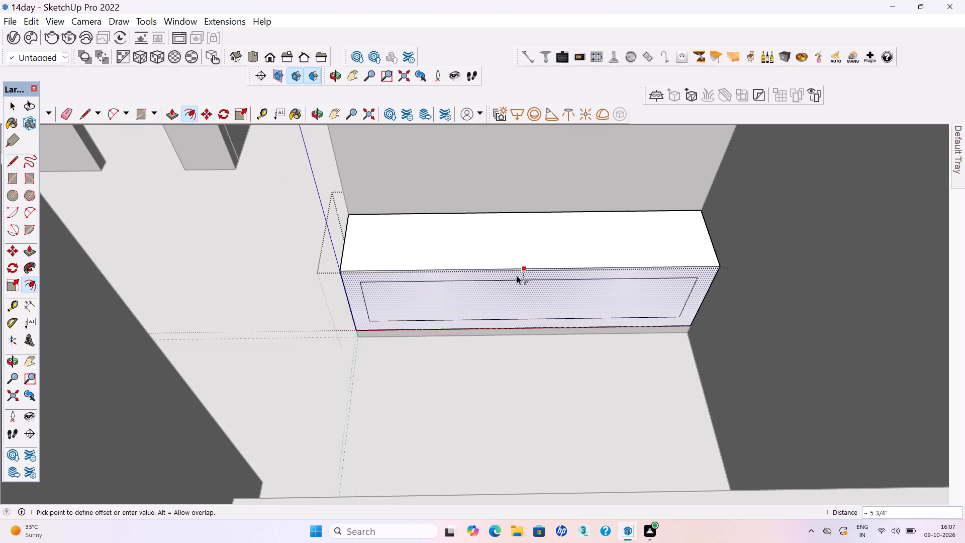
text(18mm)
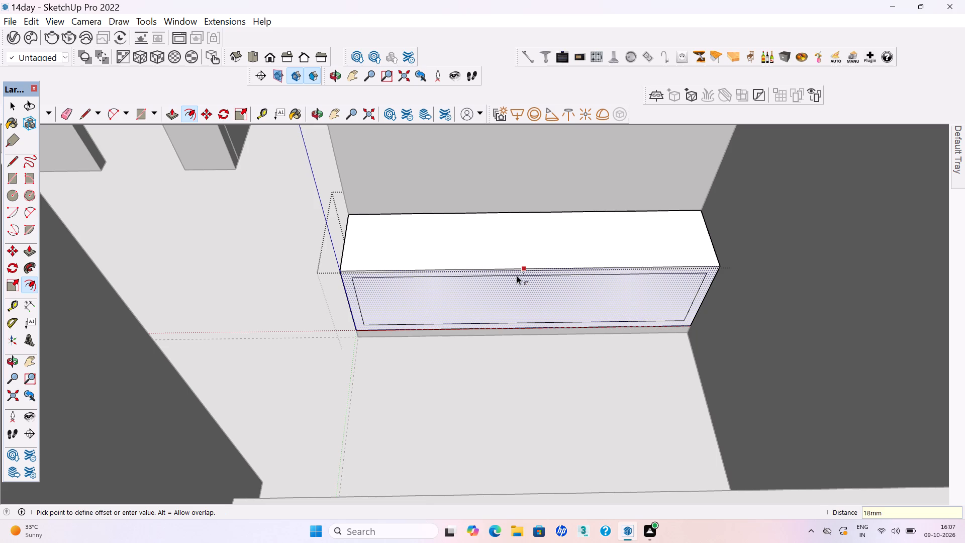
key(Return)
key(space)
Push the inner front face back toward the partition to hollow out the cabinet body, and leave the group.
click(552, 302)
key(p)
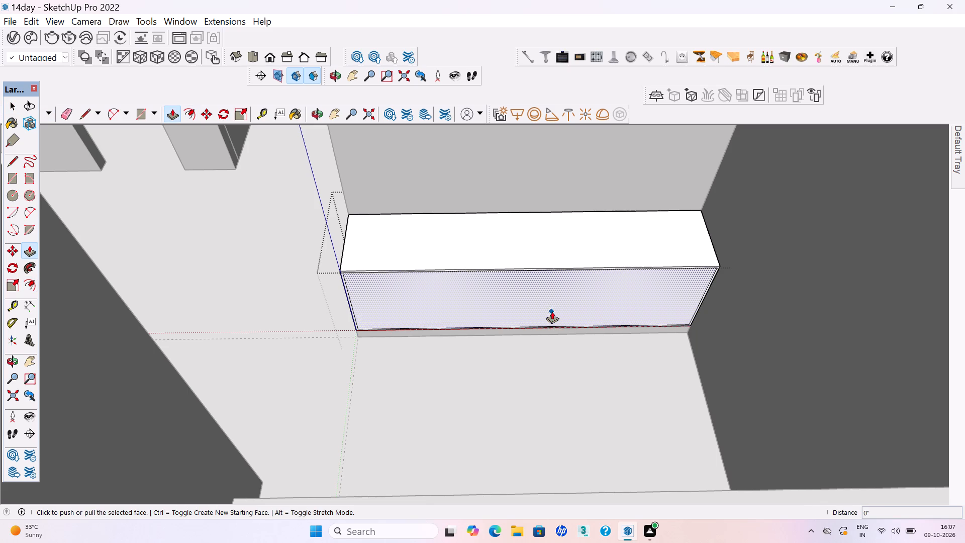
click(552, 317)
click(538, 283)
key(space)
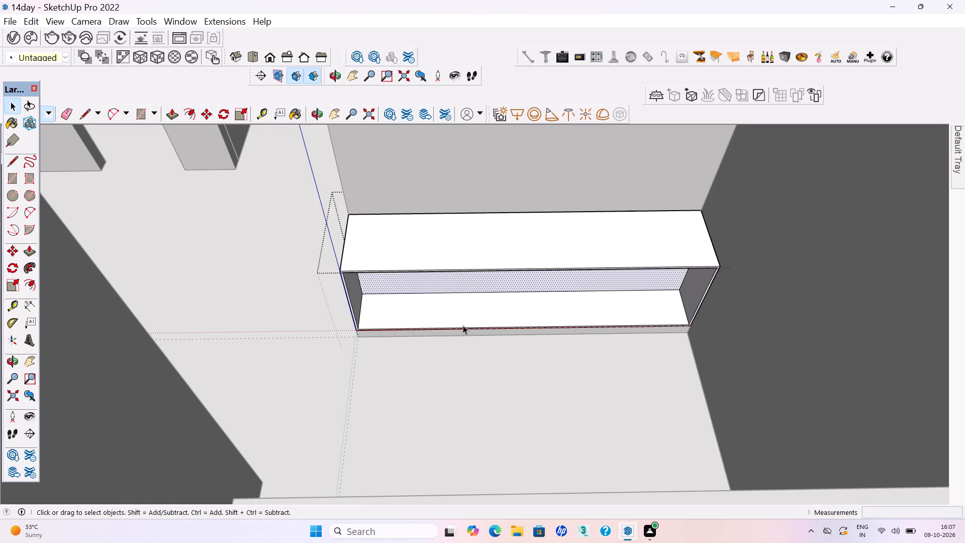
scroll(460, 326, down, 7)
click(839, 297)
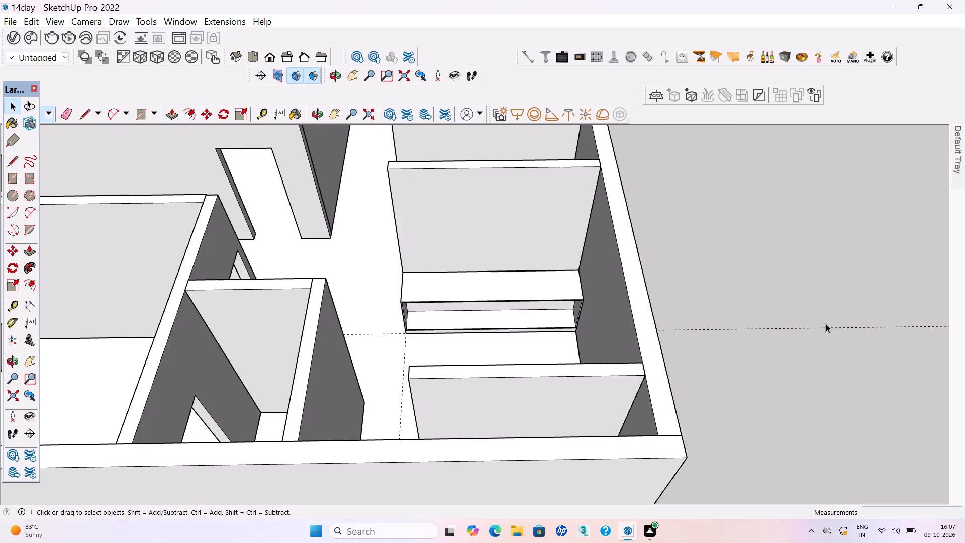
Save the model with the new base cabinet.
key(ctrl+s)
key(ctrl+s)
key(ctrl+s)
key(ctrl+s)
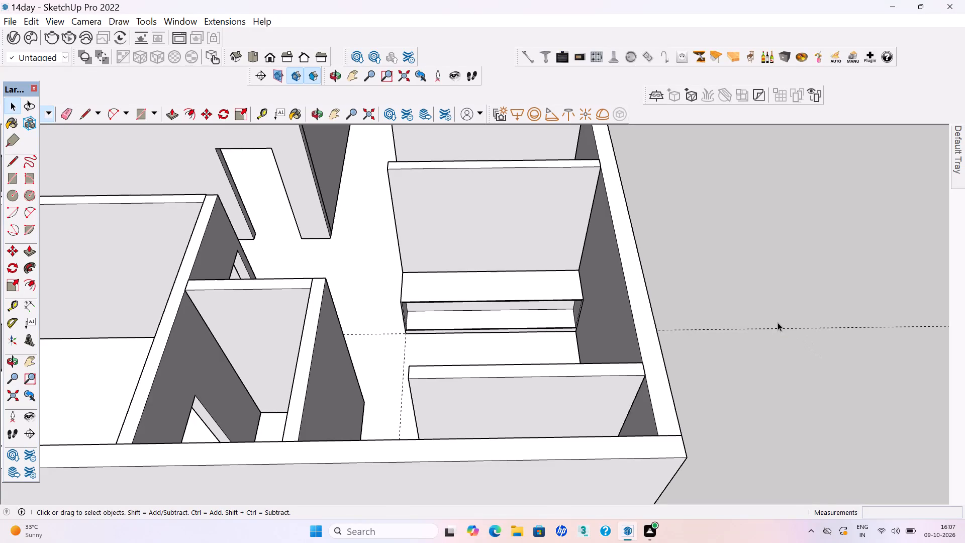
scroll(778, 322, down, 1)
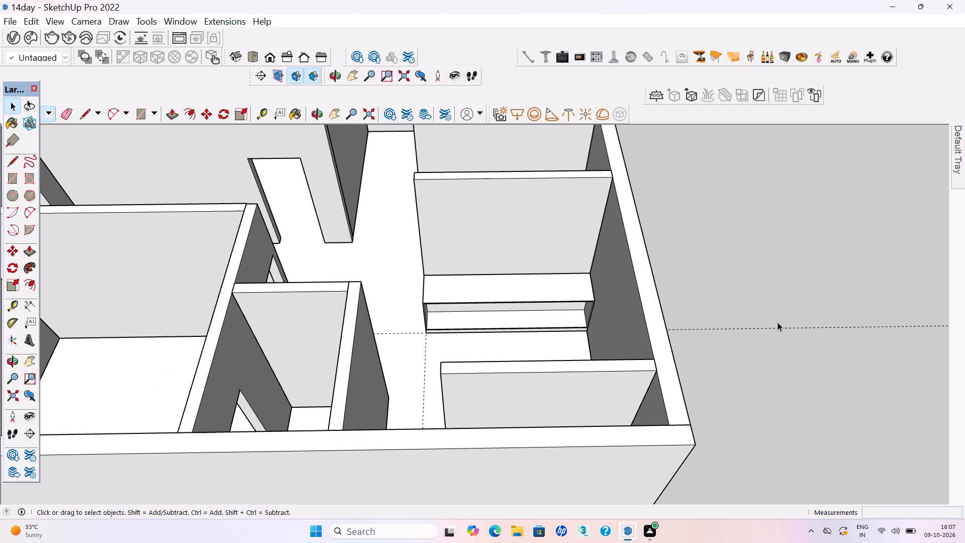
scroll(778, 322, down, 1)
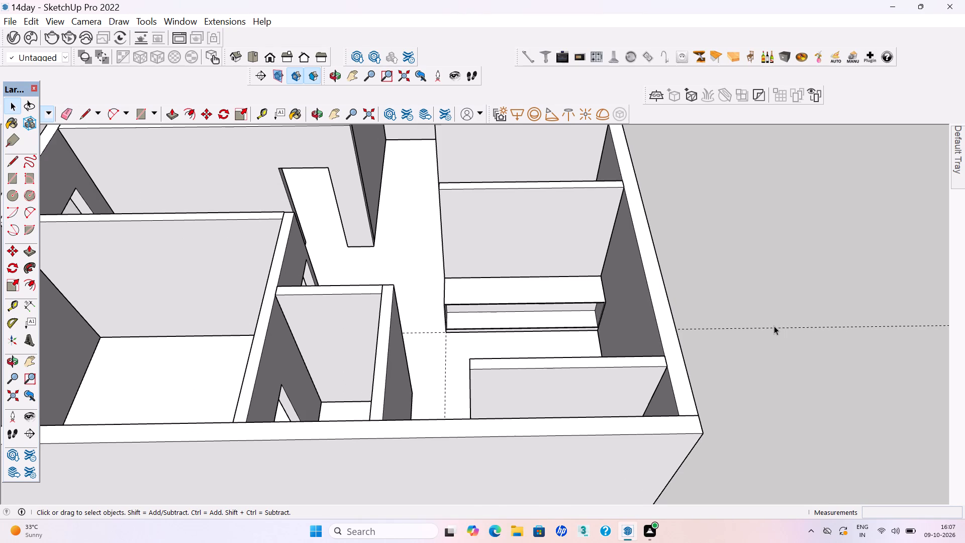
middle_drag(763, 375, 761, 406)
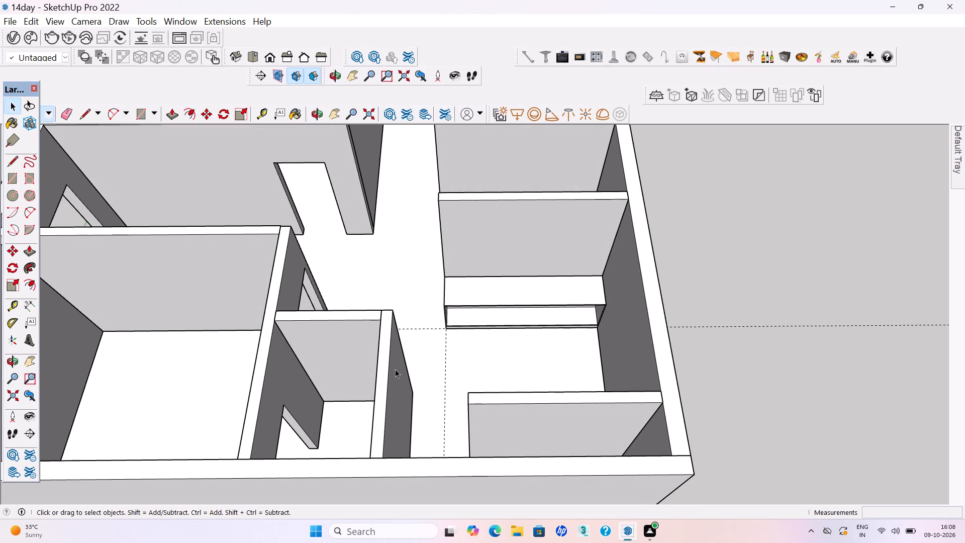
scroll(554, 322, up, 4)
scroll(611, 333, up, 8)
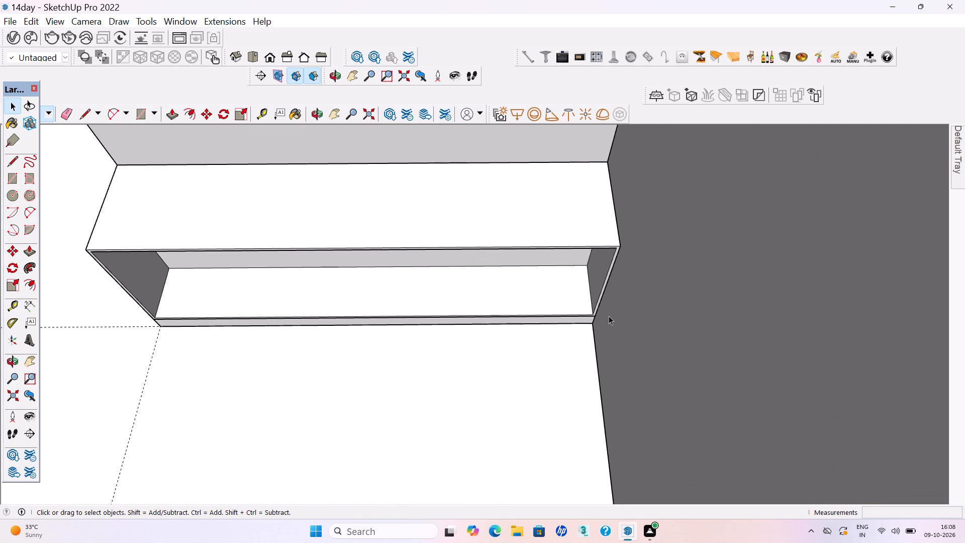
Place a guide 2' in from the front edge of the cabinet's end panel beside the outer wall.
middle_drag(527, 530, 494, 385)
scroll(864, 309, down, 1)
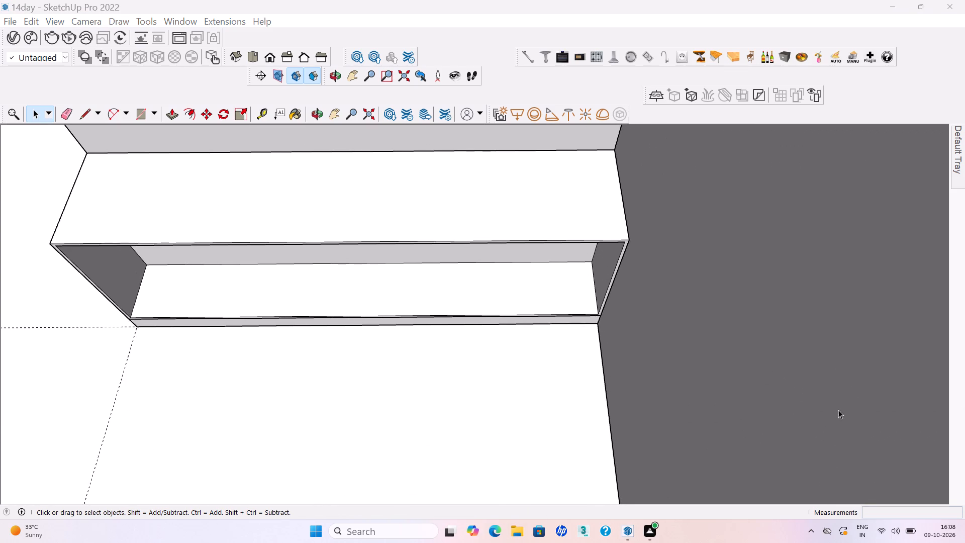
scroll(627, 432, down, 2)
middle_drag(617, 392, 609, 346)
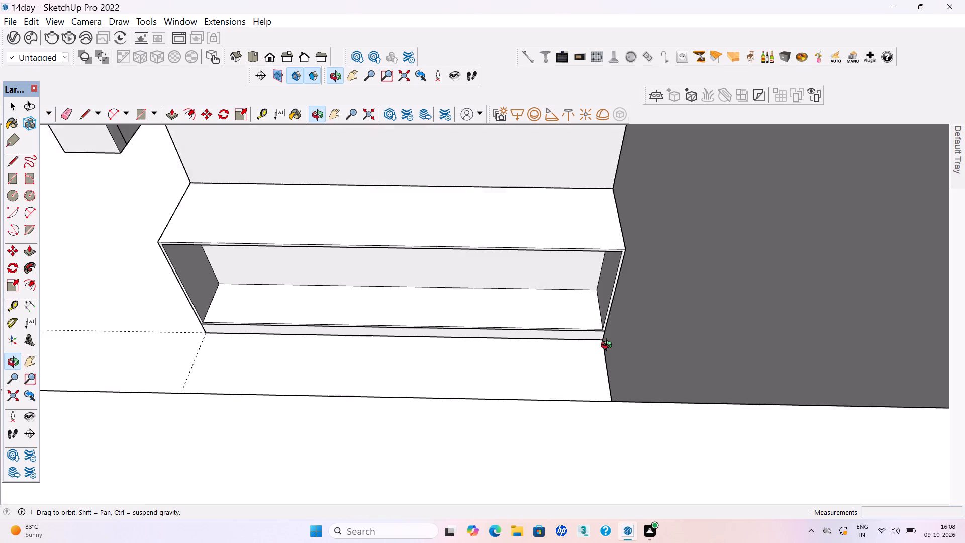
middle_drag(609, 346, 608, 349)
scroll(602, 340, up, 2)
middle_drag(598, 336, 596, 310)
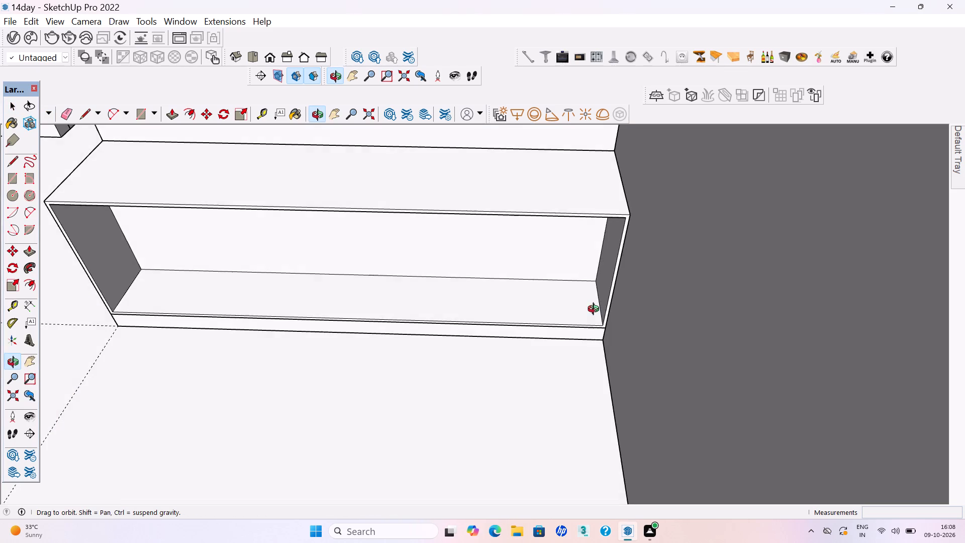
middle_drag(596, 310, 594, 310)
scroll(519, 198, up, 4)
middle_drag(518, 225, 517, 152)
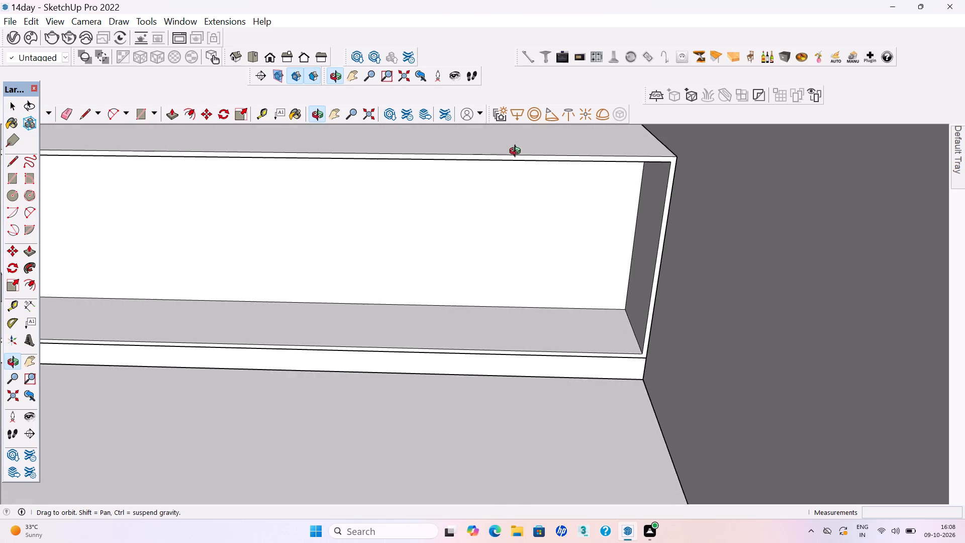
middle_drag(517, 152, 517, 142)
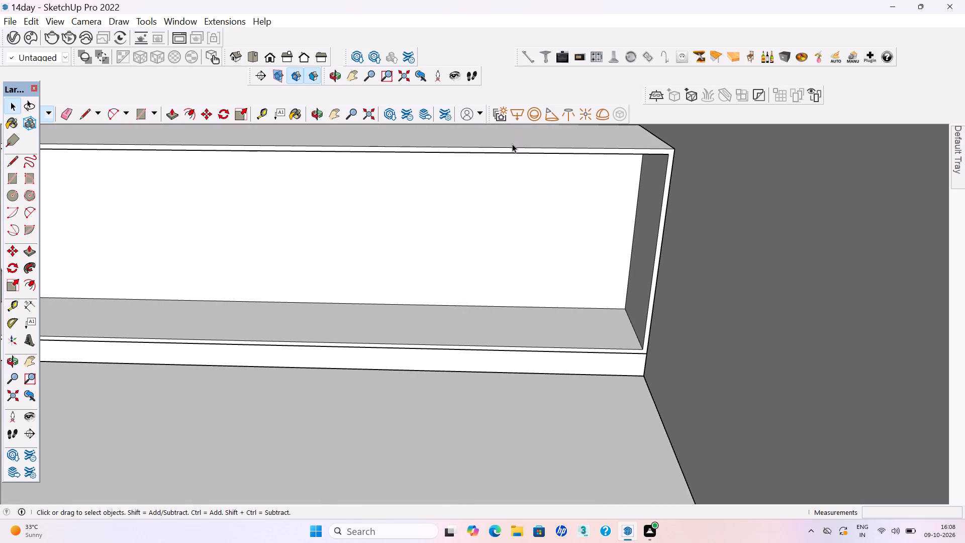
key(t)
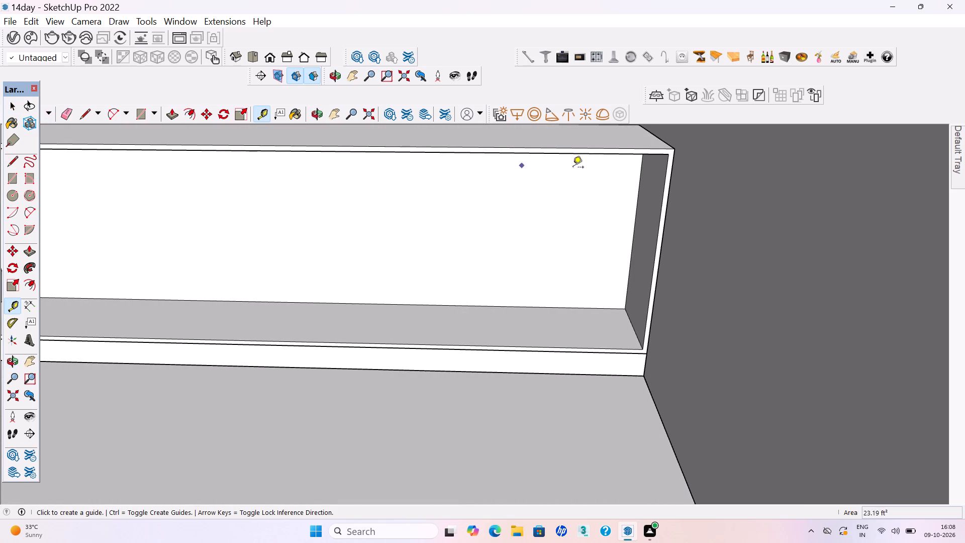
click(659, 229)
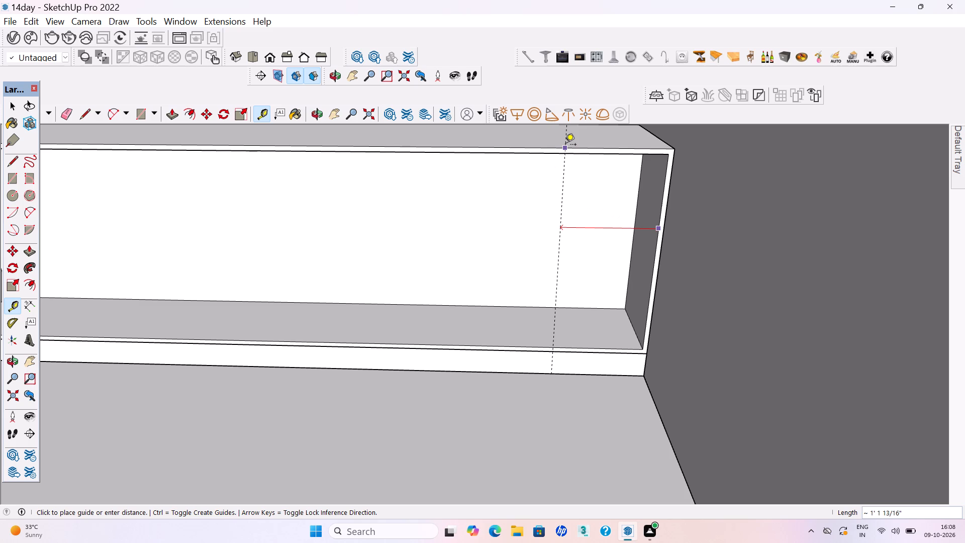
text(2')
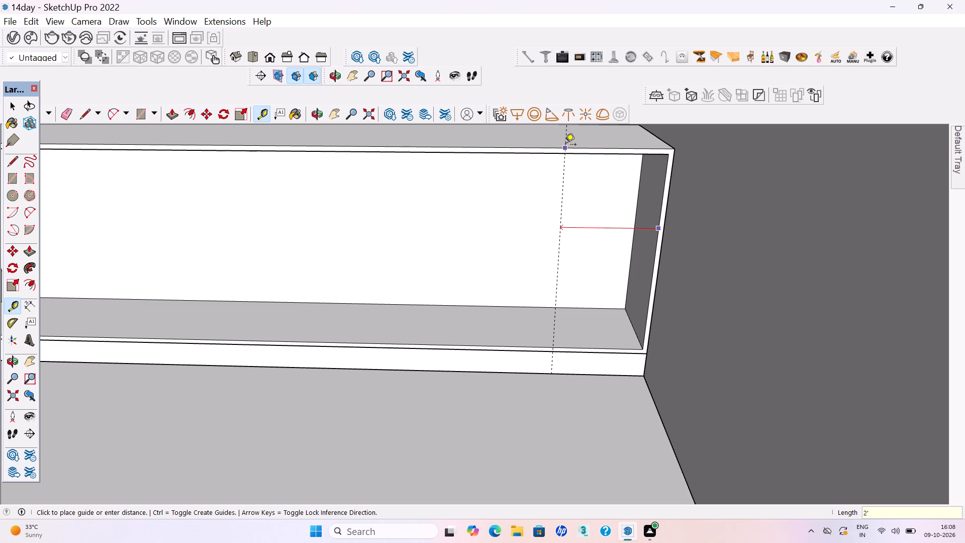
key(Return)
key(space)
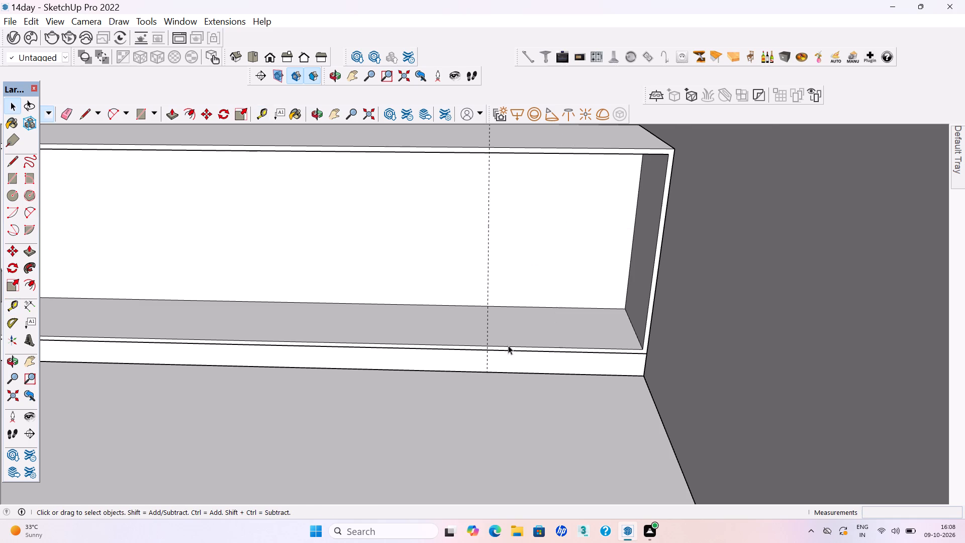
Open the base group and draw a 4" vertical line along the guide to split the base's front face.
scroll(497, 370, up, 4)
key(space)
click(499, 364)
double_click(499, 364)
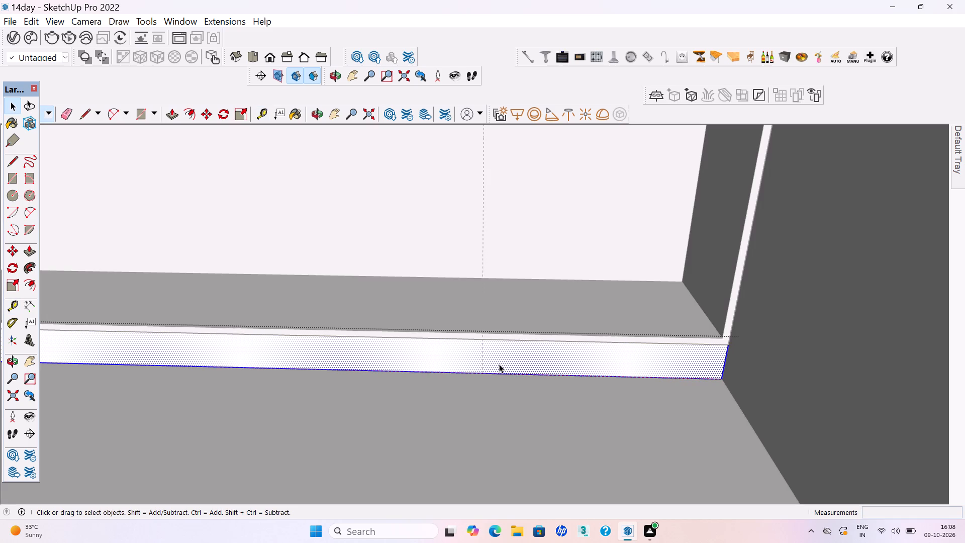
key(l)
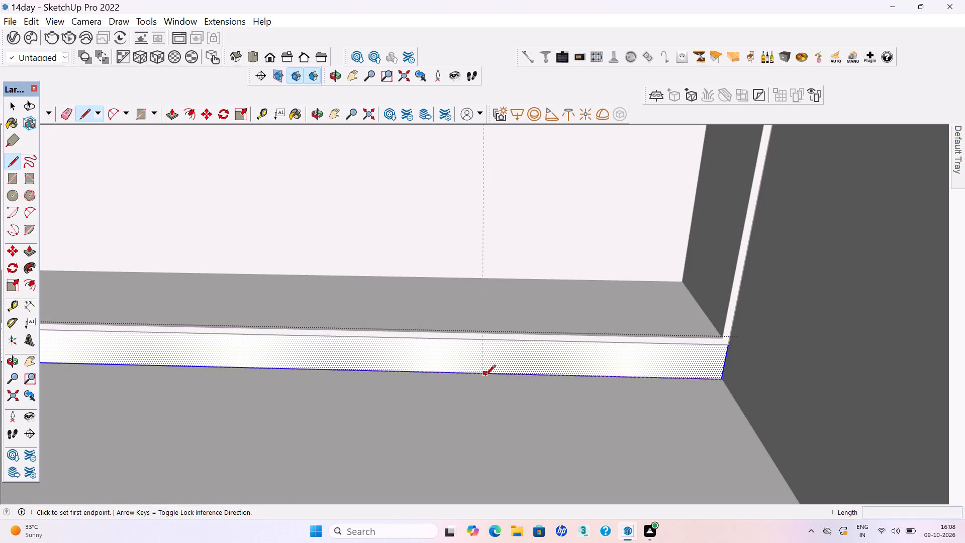
click(485, 373)
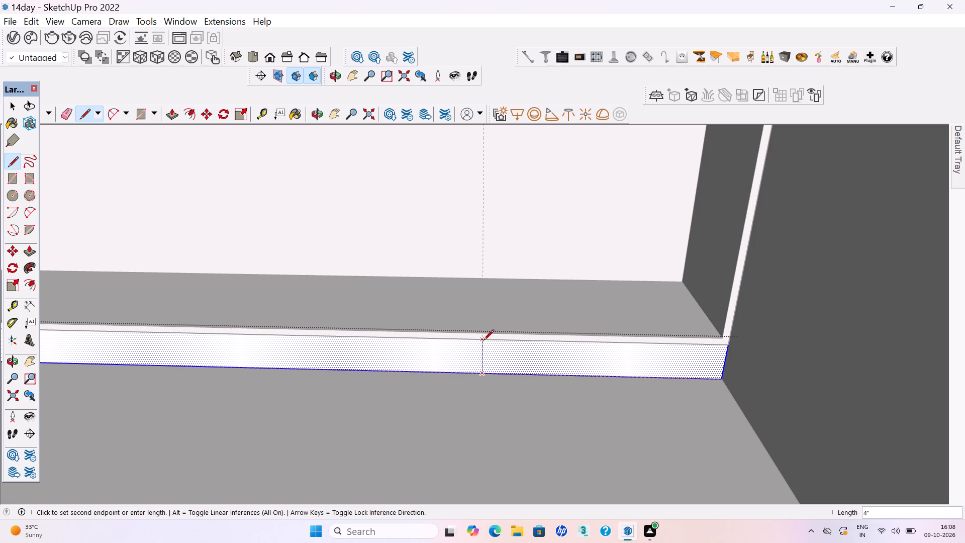
click(484, 339)
key(space)
Pull the split 2' end section of the base across the room to the opposite partition, and leave the group.
click(516, 363)
key(p)
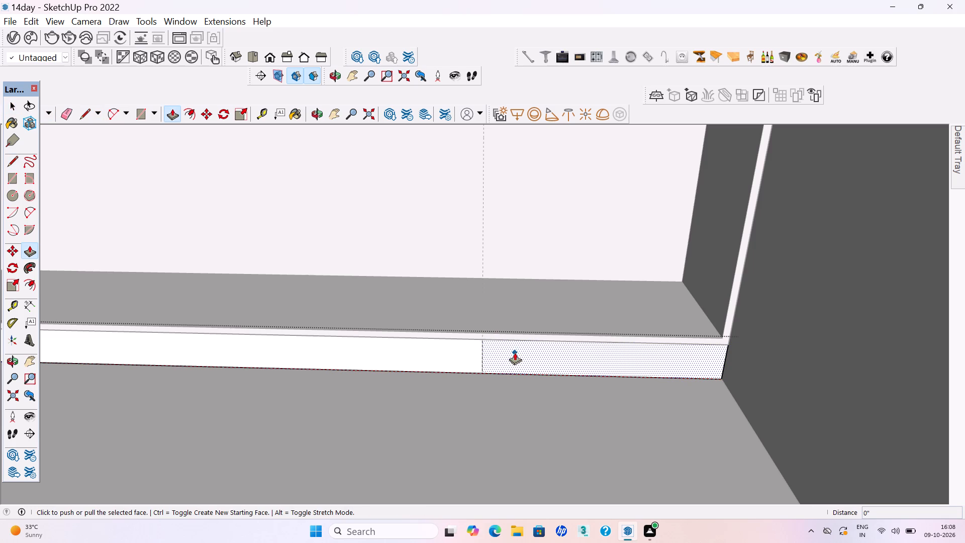
click(515, 352)
scroll(537, 404, down, 13)
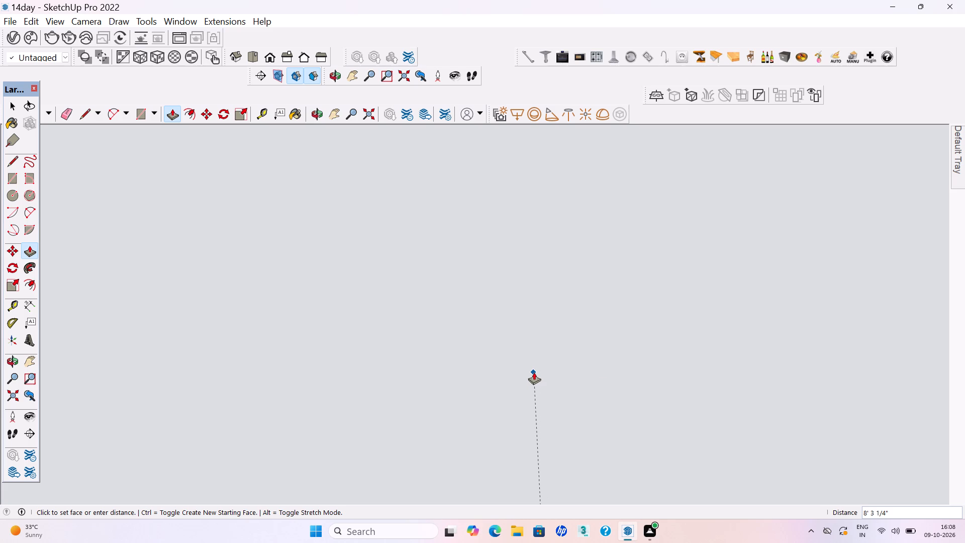
scroll(534, 372, down, 18)
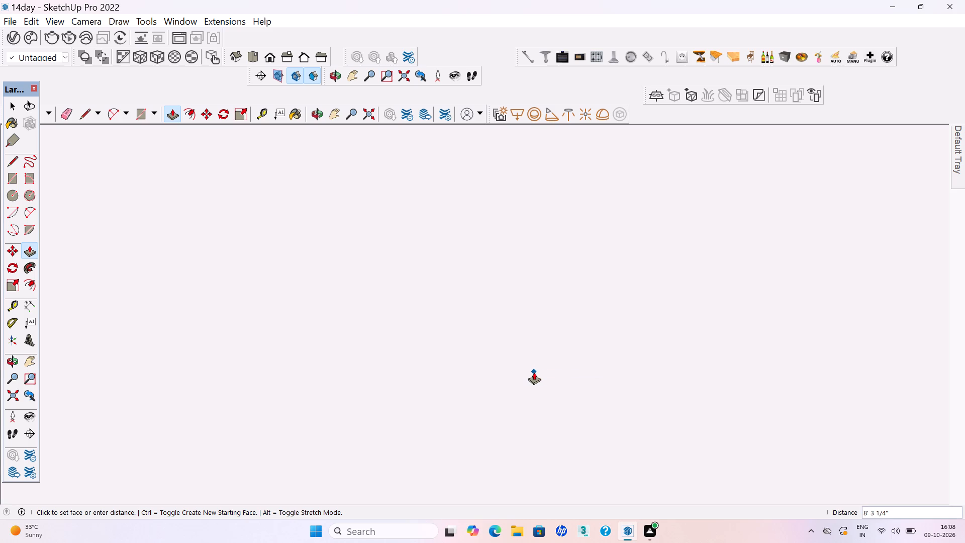
scroll(534, 372, down, 20)
scroll(534, 372, down, 12)
scroll(531, 371, down, 14)
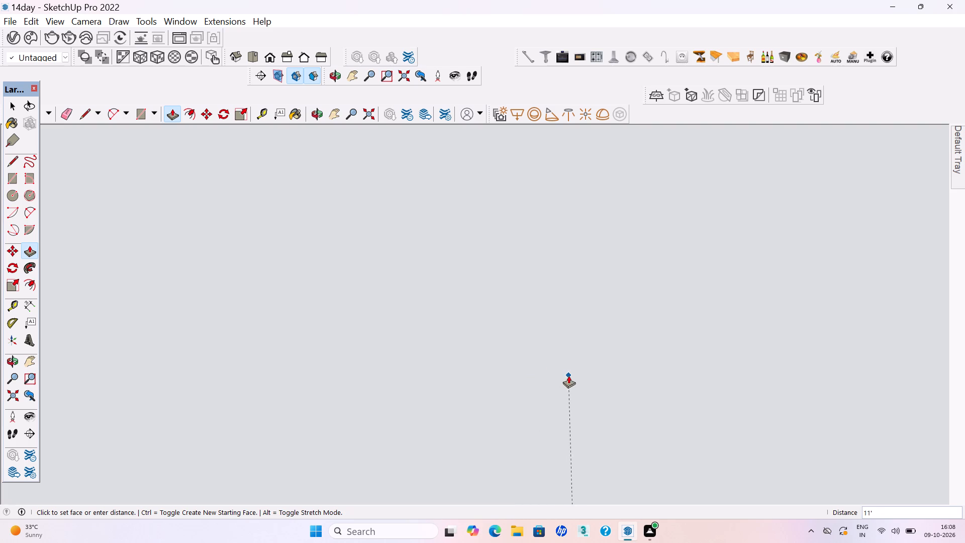
scroll(568, 376, down, 14)
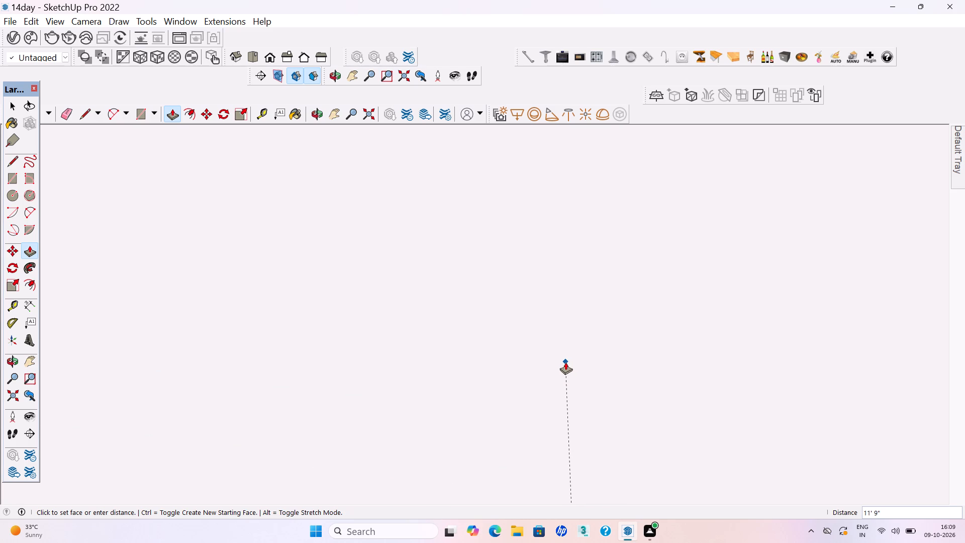
scroll(565, 362, down, 13)
scroll(565, 362, down, 19)
scroll(564, 362, down, 9)
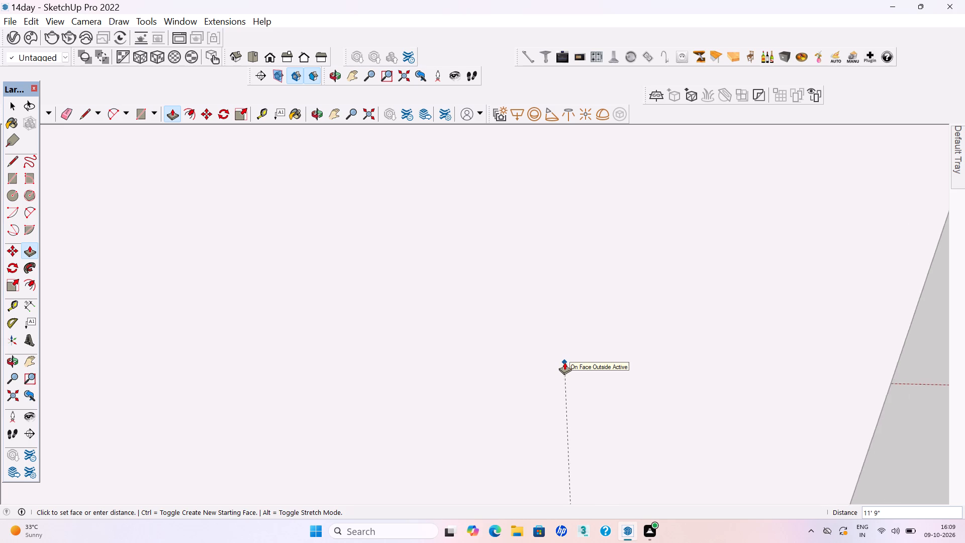
scroll(564, 362, down, 5)
scroll(565, 357, down, 17)
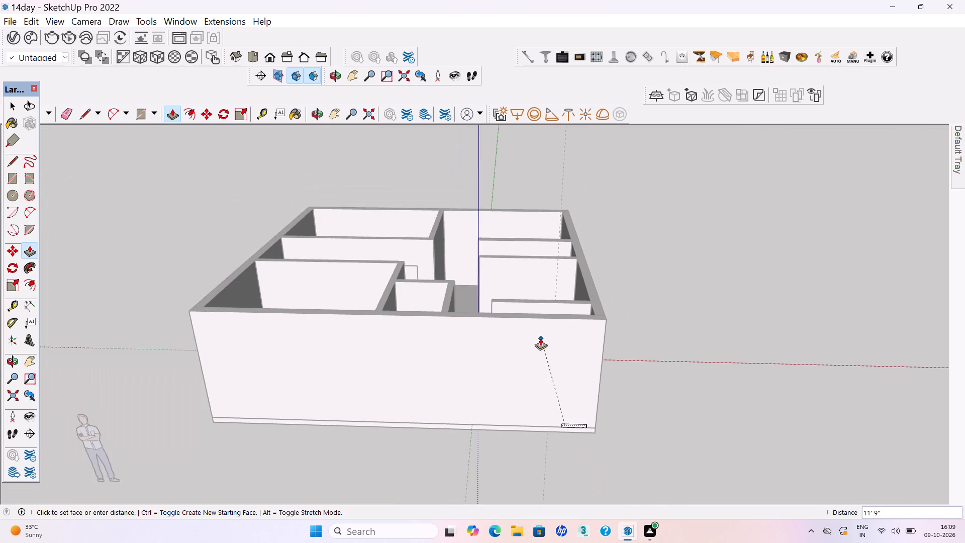
middle_drag(535, 335, 963, 526)
scroll(531, 232, up, 6)
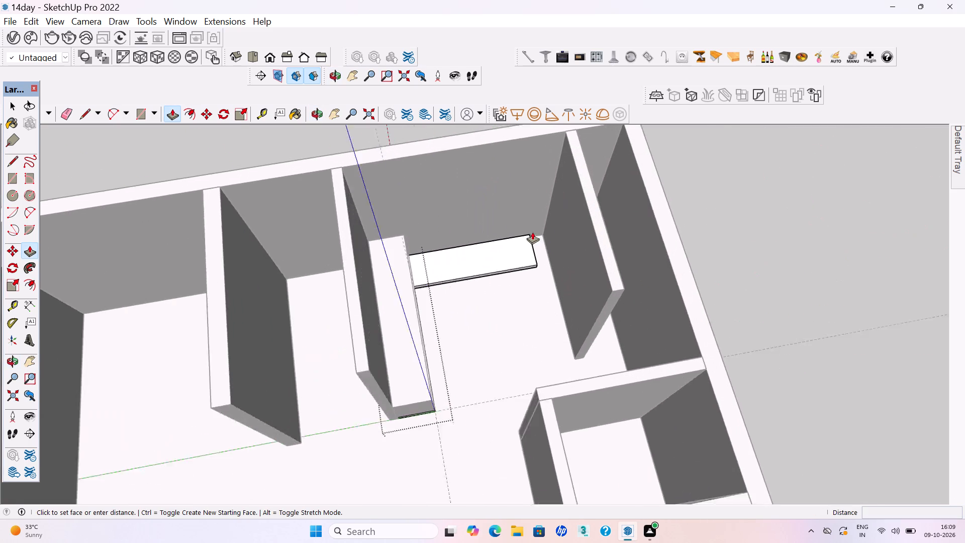
scroll(532, 232, up, 6)
click(556, 243)
scroll(559, 255, down, 5)
key(space)
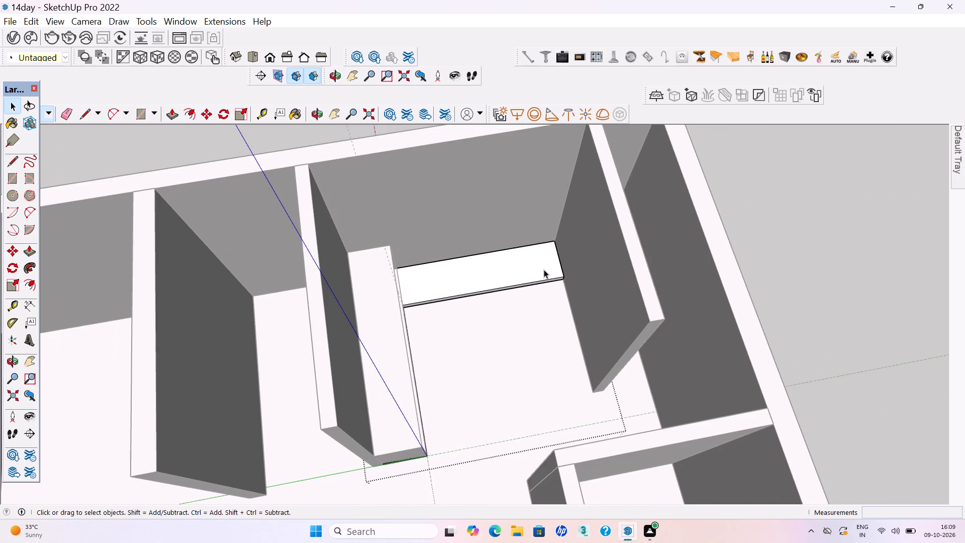
click(771, 222)
Save the model with the extended base.
key(ctrl+s)
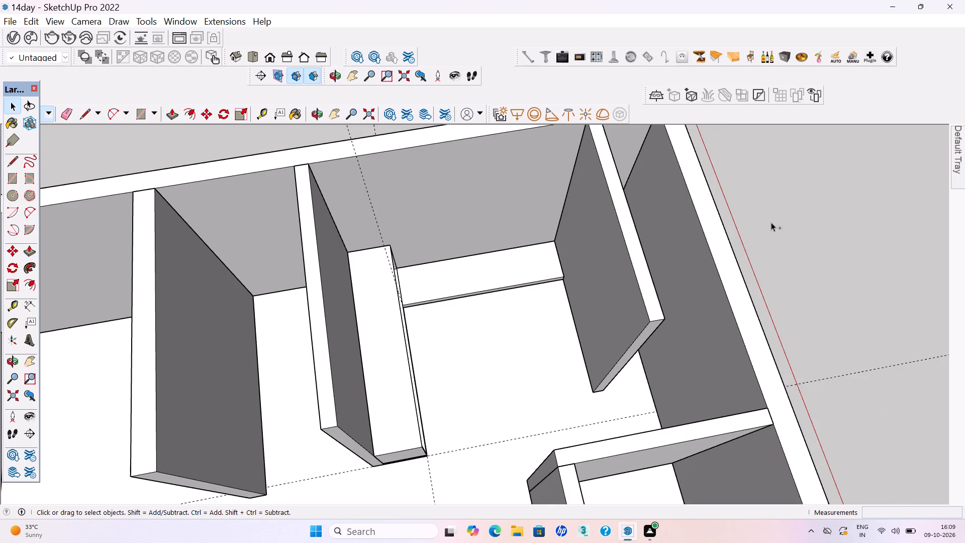
key(ctrl+s)
key(ctrl+s)
Open the cabinet body group and draw a line across the front rim's top strip at the guide.
scroll(809, 273, down, 3)
middle_drag(742, 291, 403, 230)
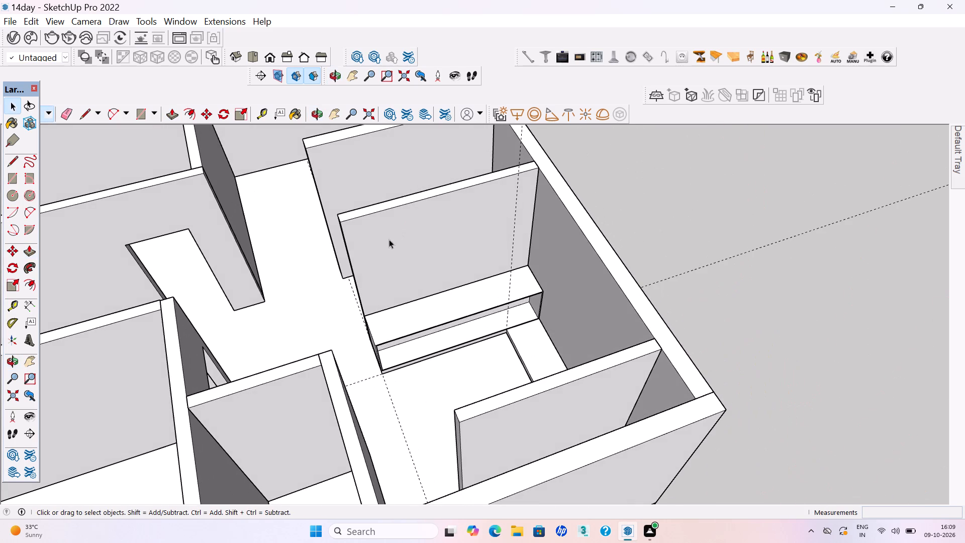
middle_drag(666, 283, 627, 284)
scroll(530, 317, up, 13)
scroll(559, 288, up, 15)
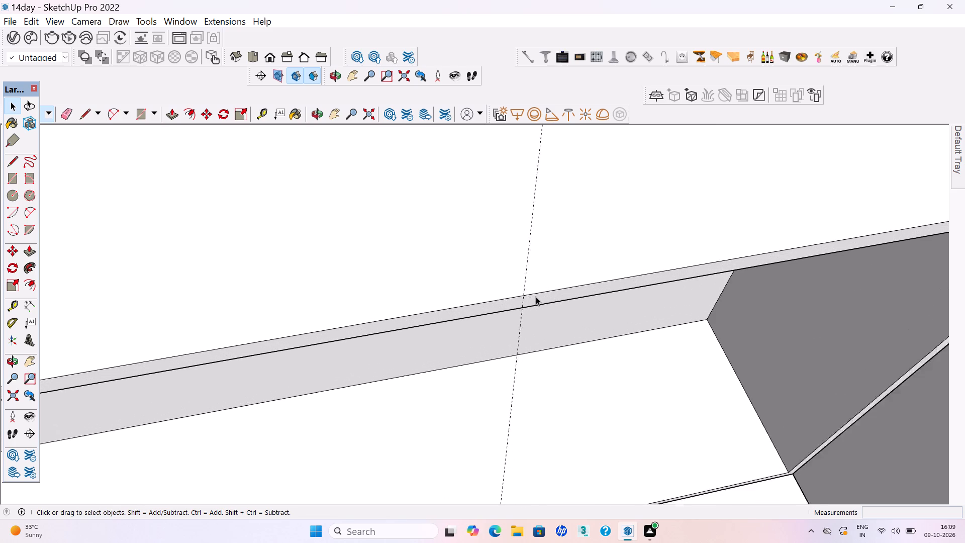
scroll(536, 297, up, 1)
double_click(534, 297)
click(533, 301)
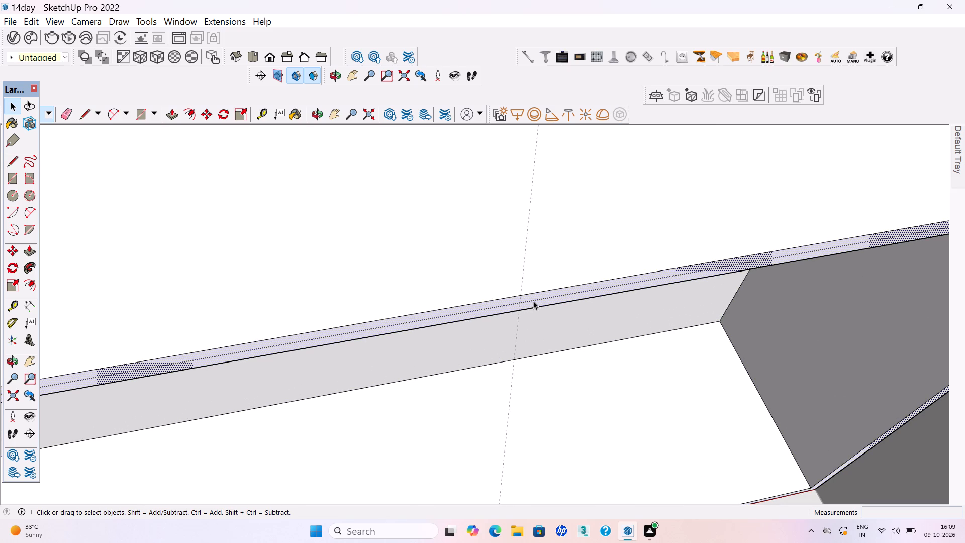
key(l)
key(Return)
scroll(533, 300, up, 5)
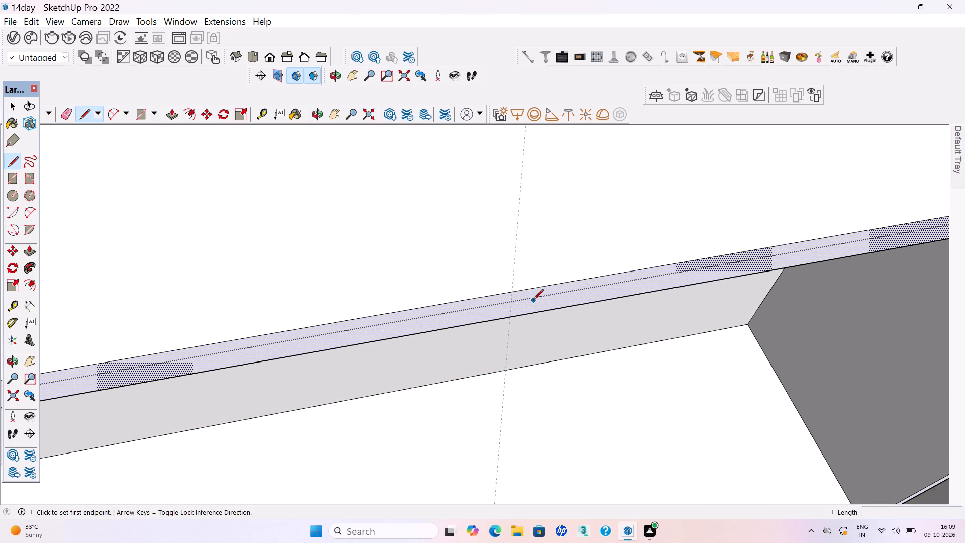
scroll(513, 307, up, 5)
click(519, 321)
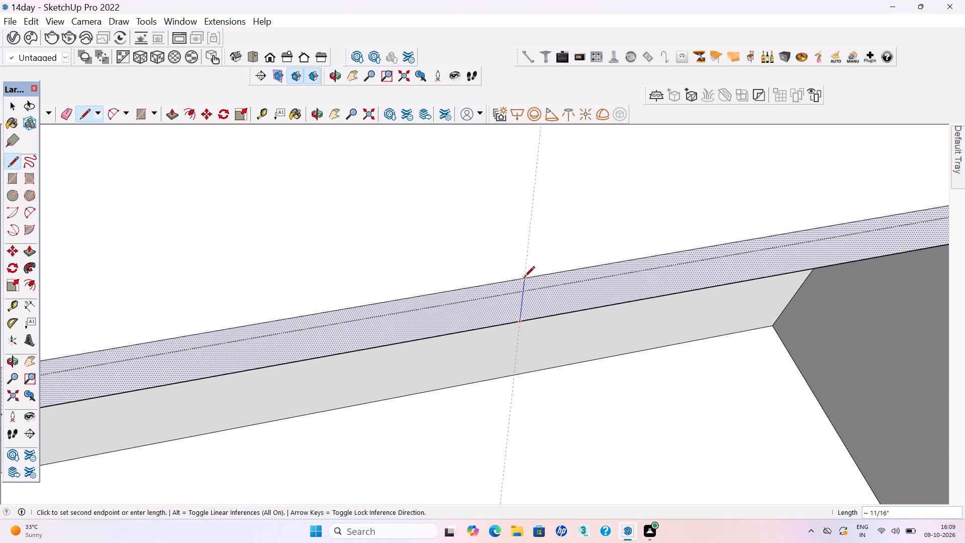
click(525, 277)
Draw a line across the front rim's bottom strip where the guide meets the base corner.
scroll(493, 267, down, 16)
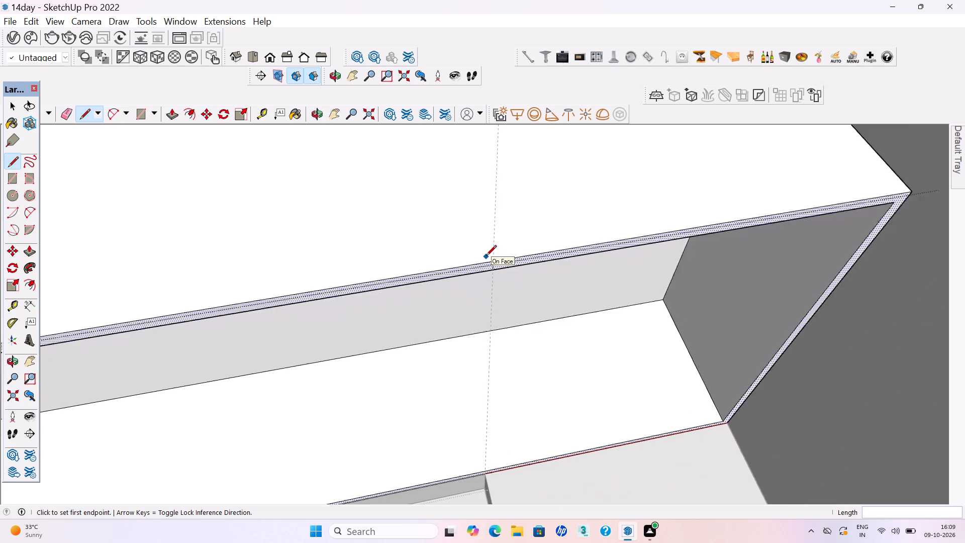
scroll(486, 256, down, 8)
scroll(487, 405, up, 14)
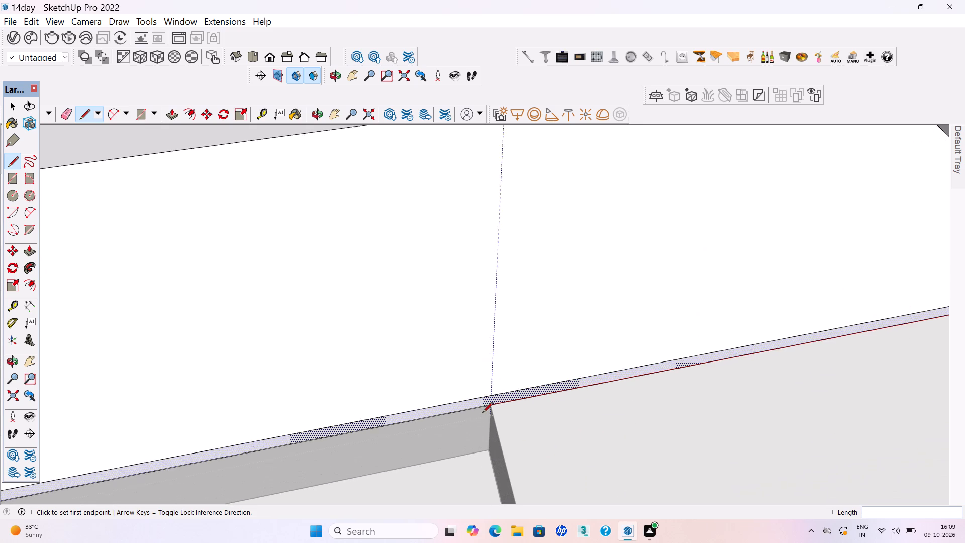
scroll(482, 413, up, 5)
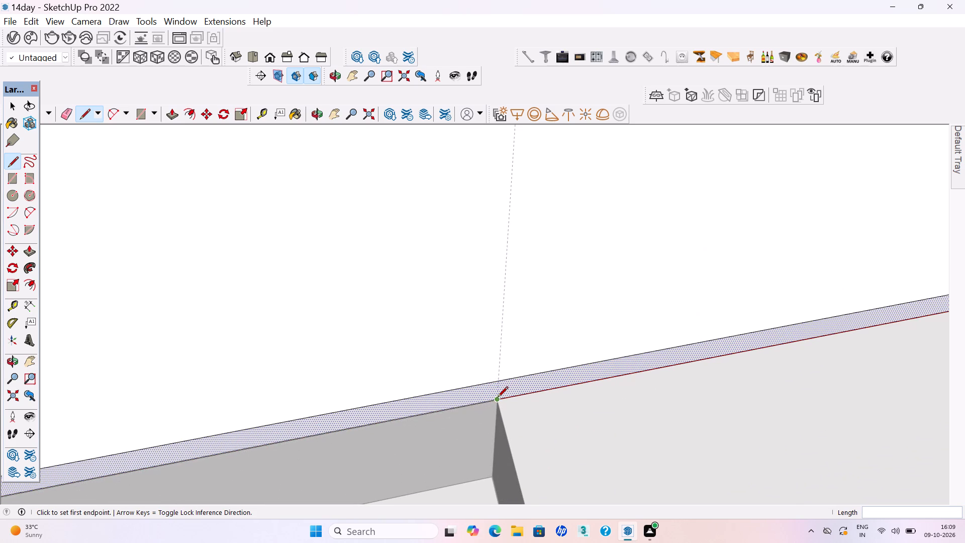
click(498, 398)
click(500, 379)
key(space)
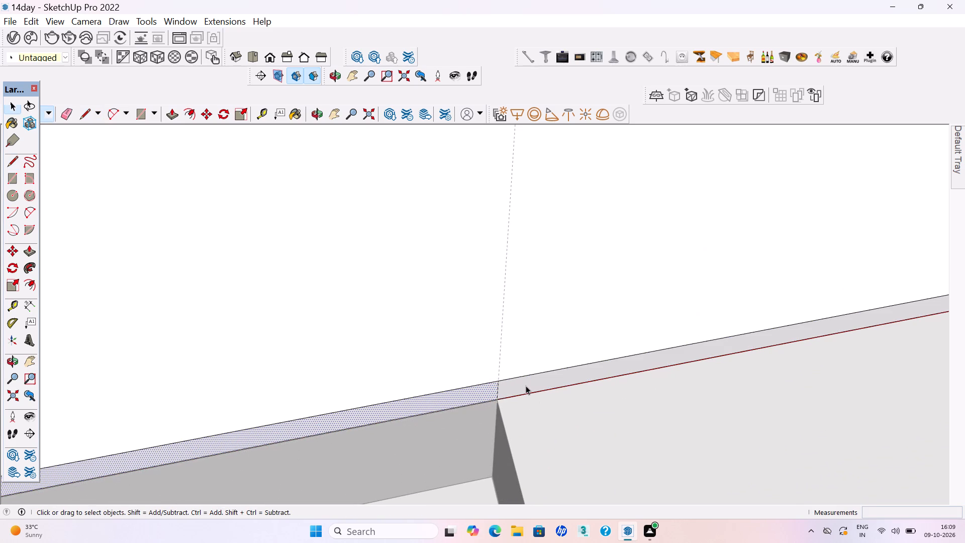
Push/pull the split end section of the cabinet body's front rim about 8' 3 1/4" to the opposite partition, and leave the group.
click(526, 386)
key(p)
key(Return)
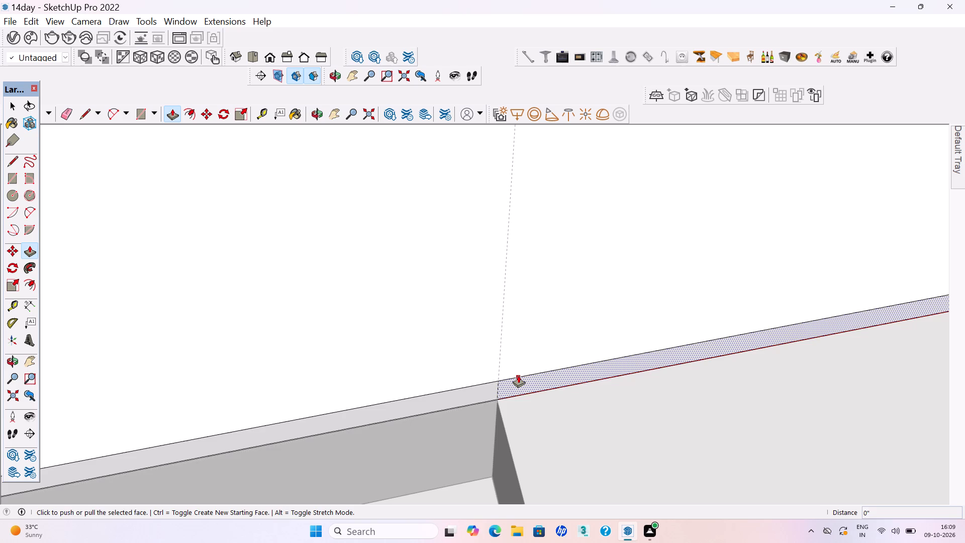
click(518, 375)
scroll(533, 379, down, 6)
scroll(484, 371, down, 9)
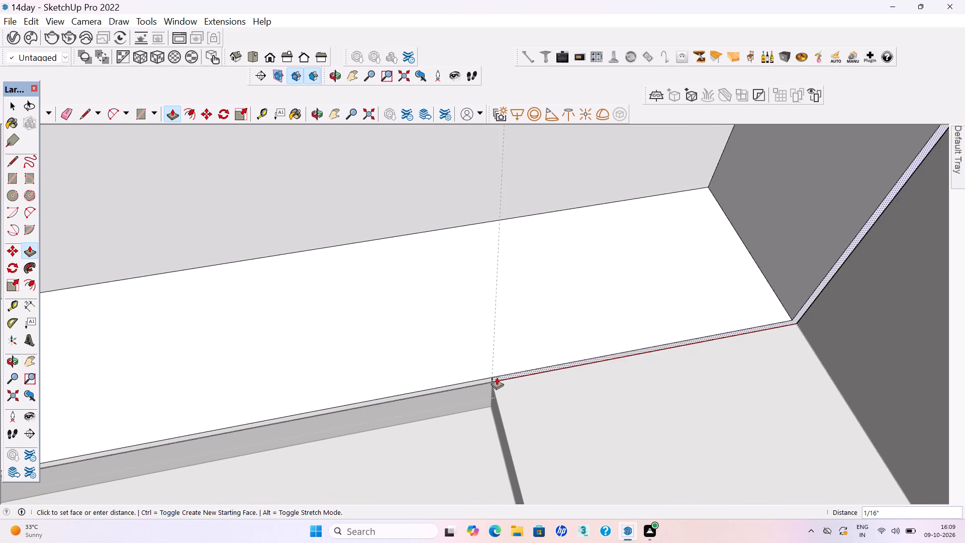
scroll(498, 377, down, 10)
scroll(538, 357, down, 19)
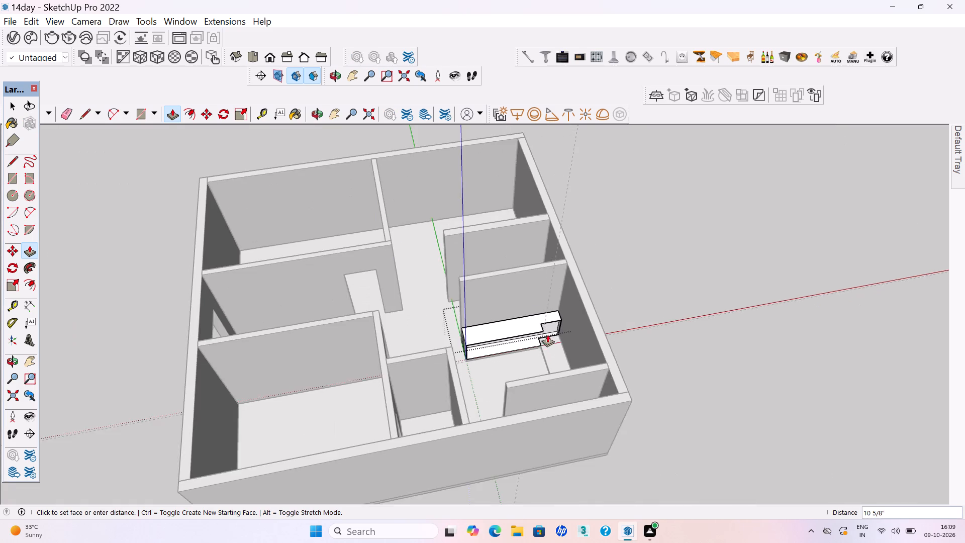
middle_drag(533, 342, 964, 437)
scroll(542, 189, up, 4)
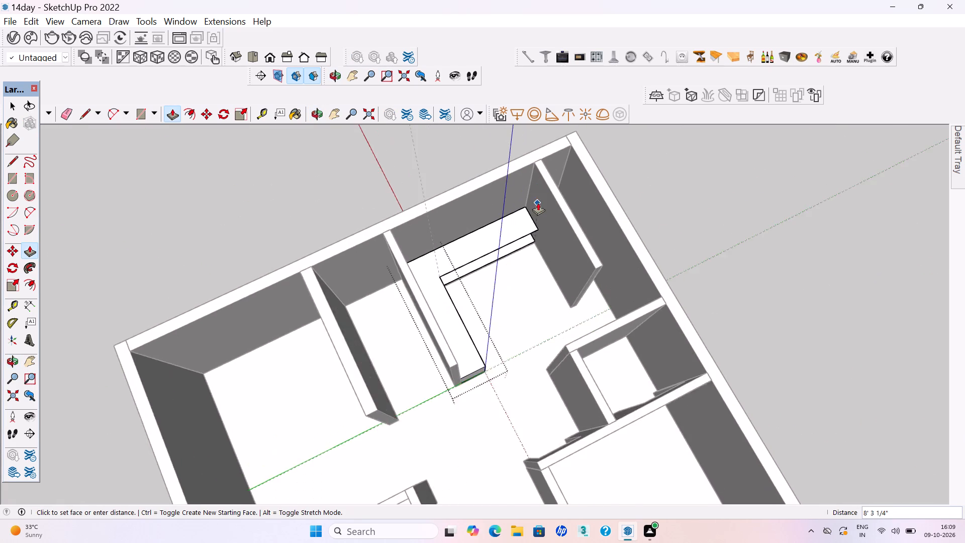
scroll(538, 203, up, 5)
click(528, 237)
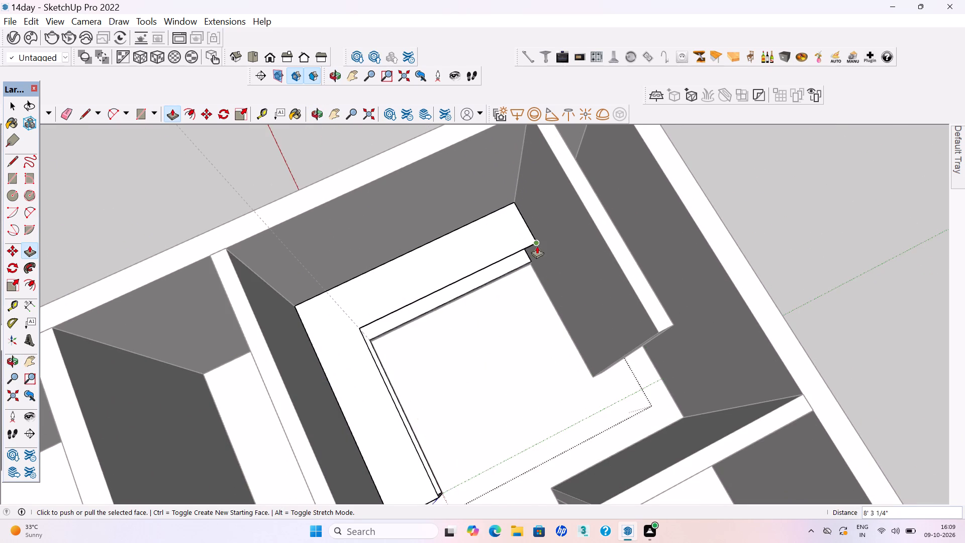
scroll(537, 246, down, 5)
key(space)
click(790, 242)
middle_drag(812, 290, 588, 215)
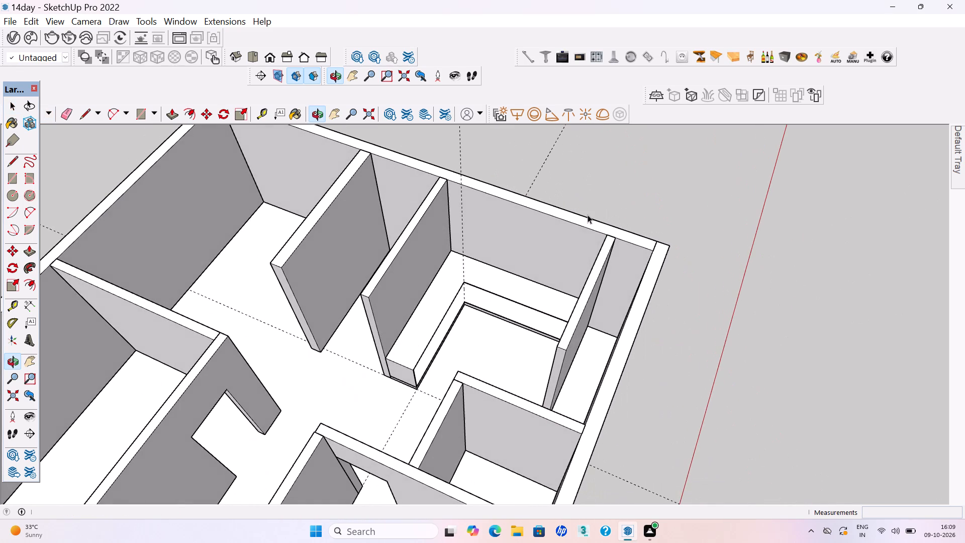
Save the model with the L-shaped cabinet body.
key(ctrl+s)
key(ctrl+s)
key(ctrl+s)
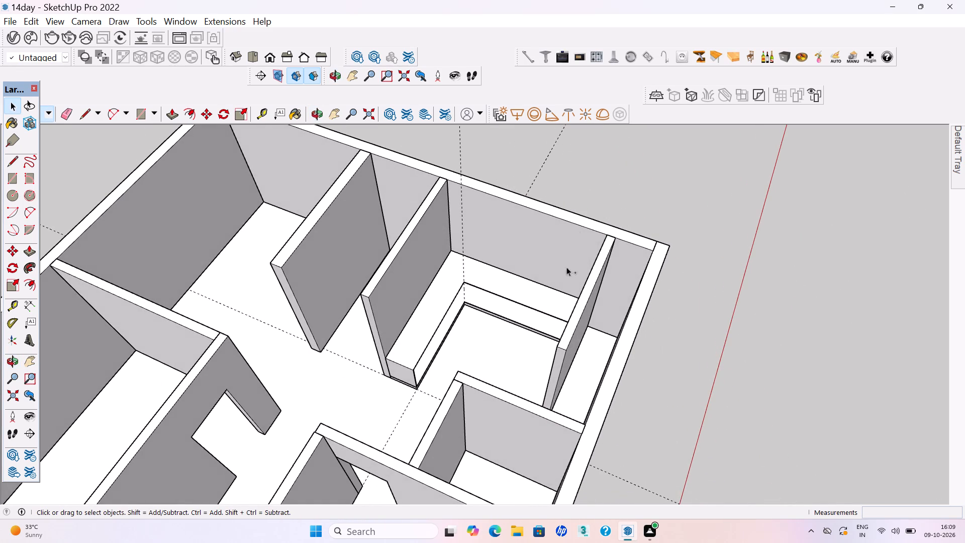
Examine the extended L-shaped cabinet and its base between the partitions from several angles.
middle_drag(518, 327, 681, 375)
middle_drag(669, 377, 644, 382)
middle_click(639, 384)
middle_drag(629, 387, 626, 389)
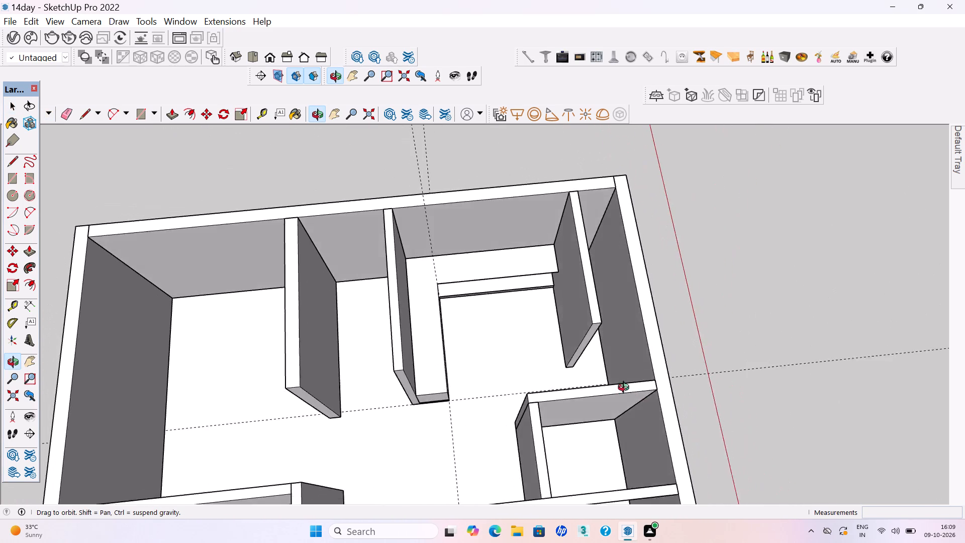
middle_drag(626, 389, 618, 396)
middle_drag(616, 398, 604, 434)
middle_drag(604, 436, 604, 440)
middle_click(604, 440)
scroll(581, 300, up, 2)
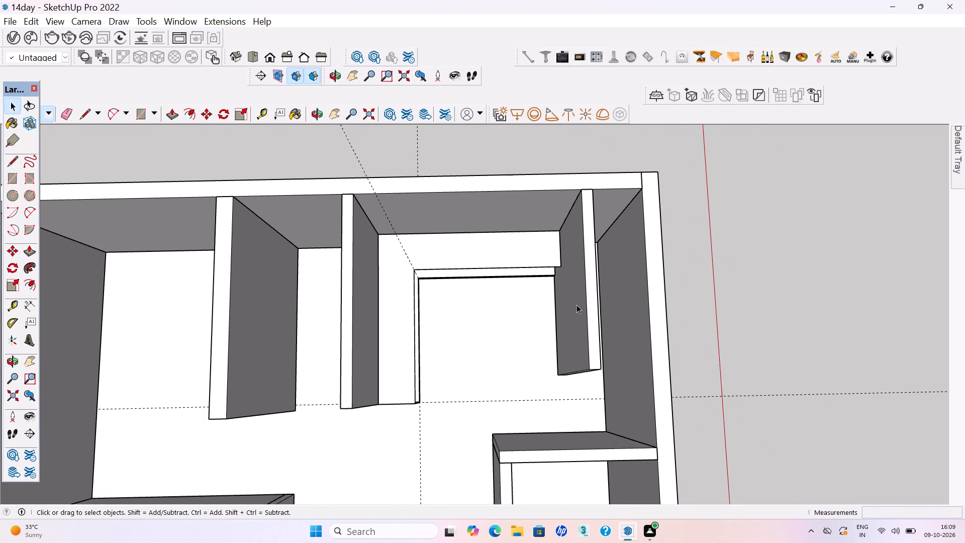
scroll(576, 305, up, 1)
middle_drag(583, 391, 588, 307)
middle_drag(589, 305, 594, 271)
middle_click(594, 268)
scroll(629, 298, down, 2)
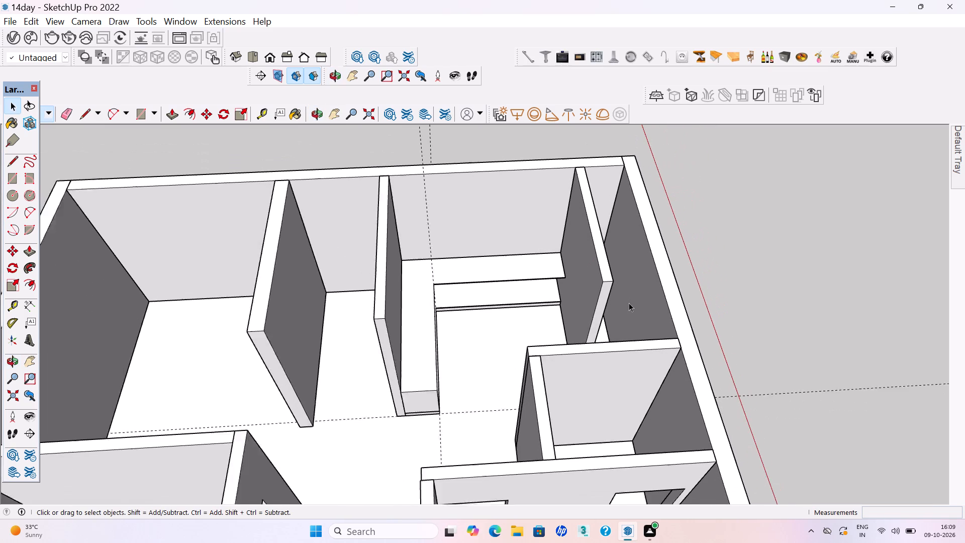
scroll(629, 303, down, 1)
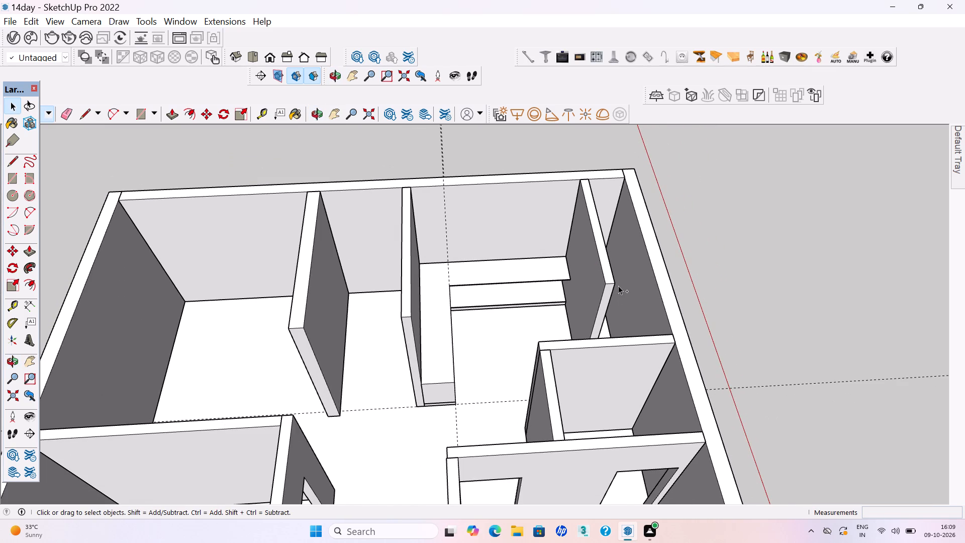
Save the model again.
key(ctrl+s)
key(ctrl+s)
key(ctrl+s)
key(ctrl+s)
Draw a rectangle about 2' 4 3/8" by 2' 6 5/16" over the cabinet's open front, starting at the free end's top corner.
scroll(636, 293, down, 1)
middle_drag(680, 314, 448, 312)
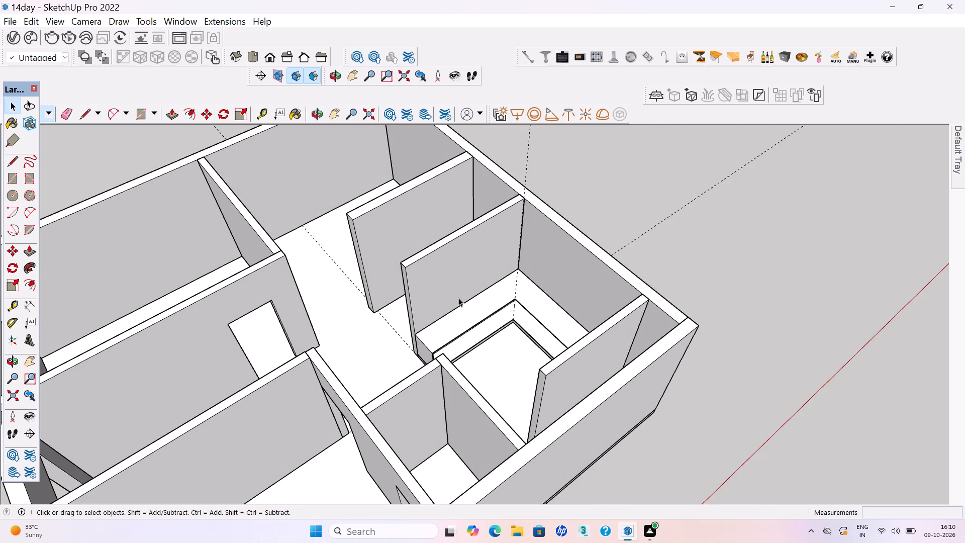
middle_drag(593, 329, 424, 363)
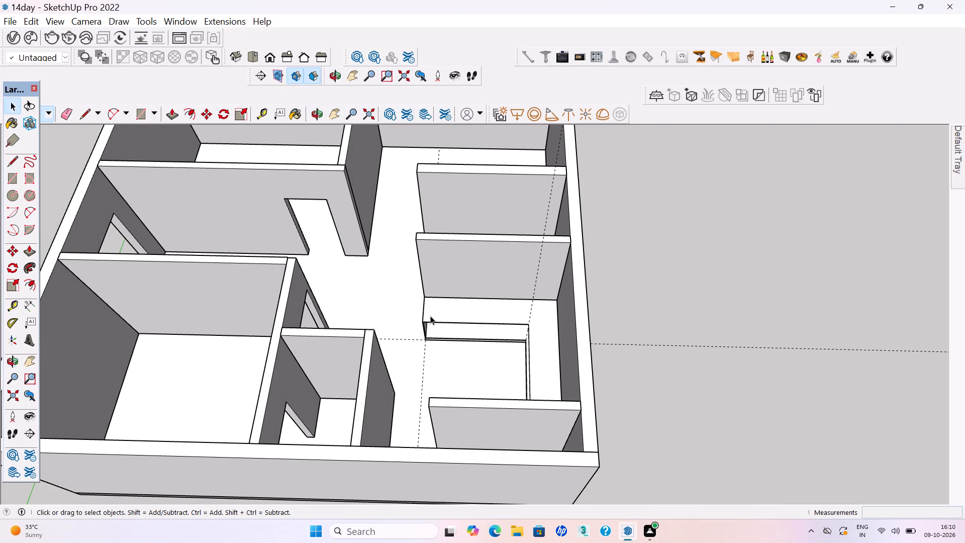
scroll(432, 313, up, 7)
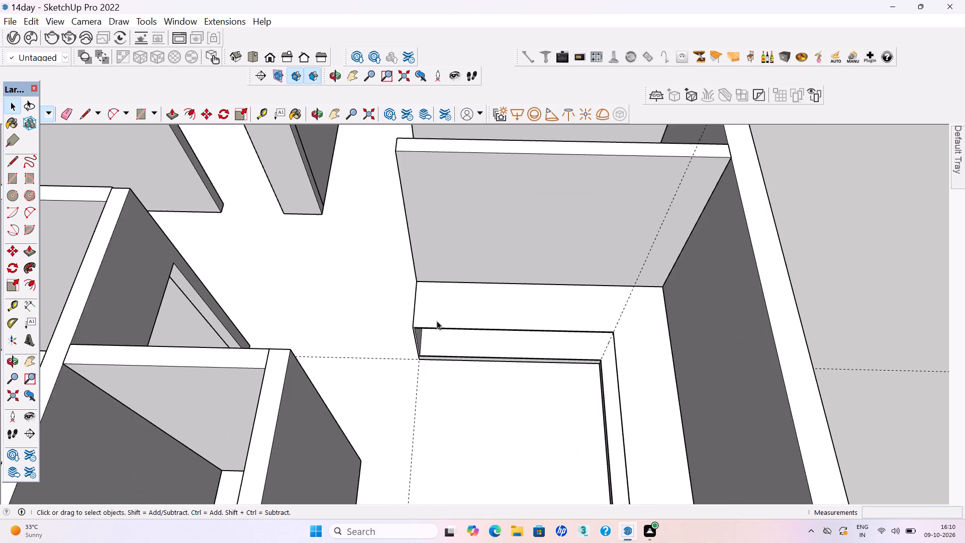
scroll(437, 321, up, 6)
middle_drag(487, 365, 471, 294)
scroll(469, 310, up, 2)
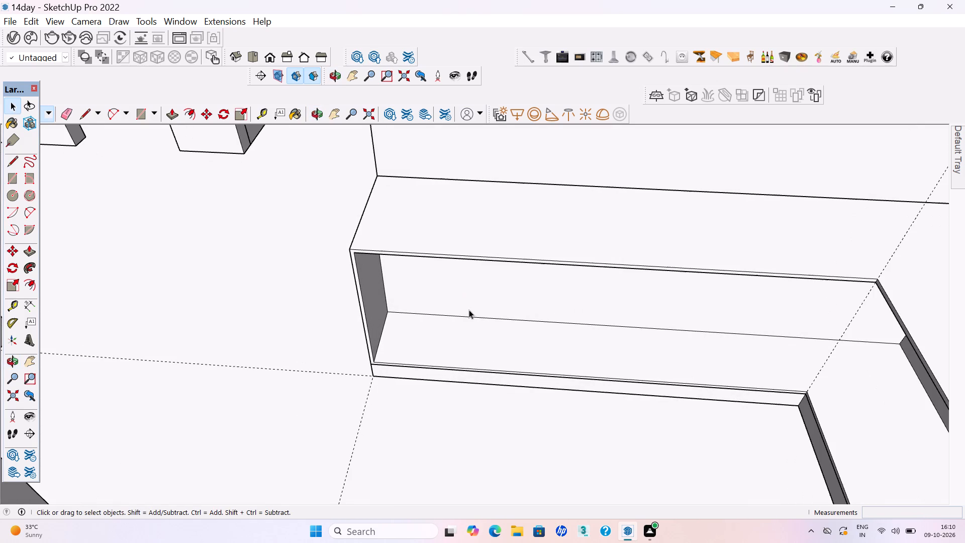
key(r)
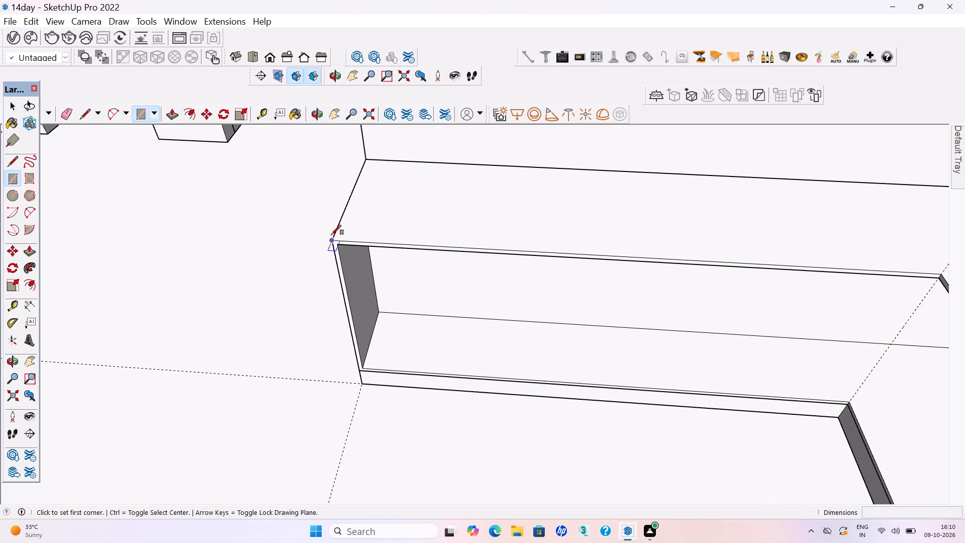
click(331, 240)
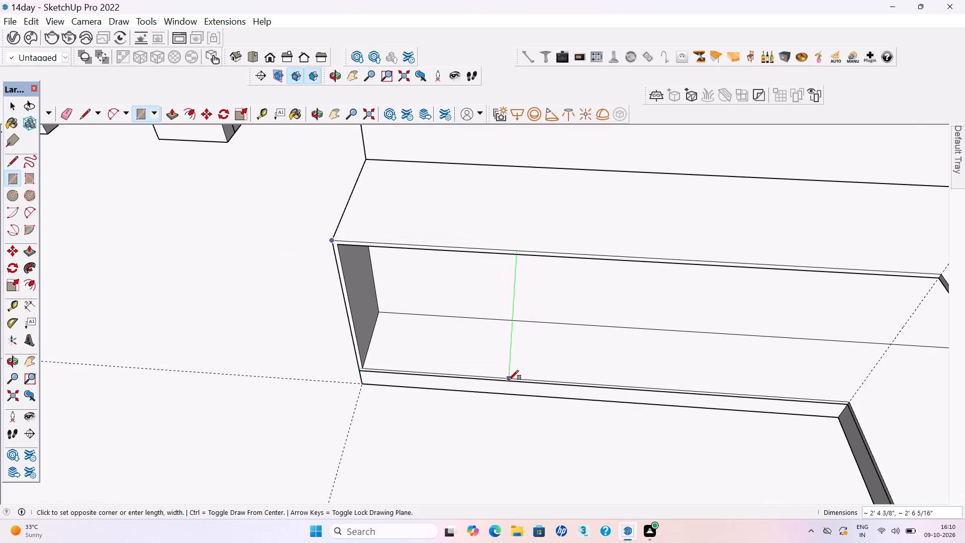
click(509, 380)
Push/pull the front rectangle out 18 mm as a shutter panel.
key(p)
click(393, 320)
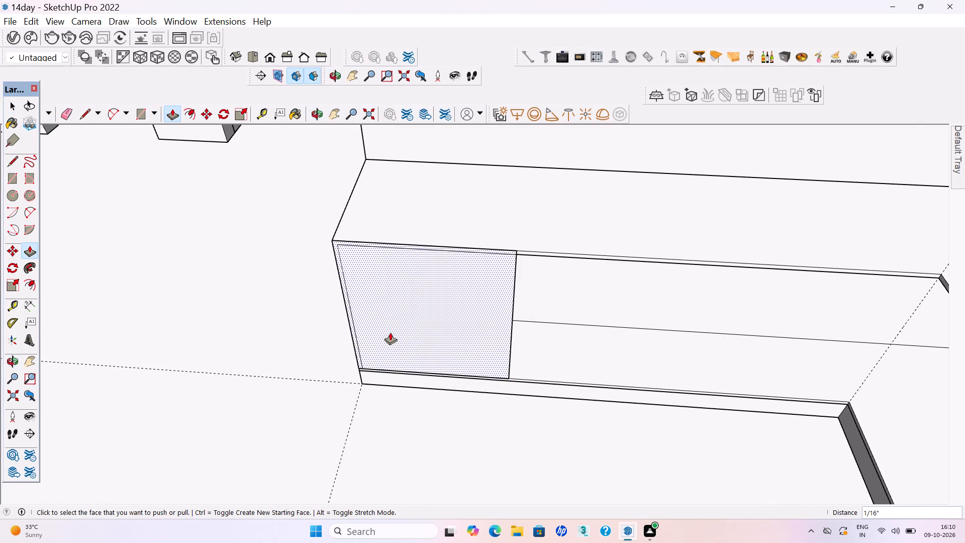
click(384, 305)
text(18mm)
key(Return)
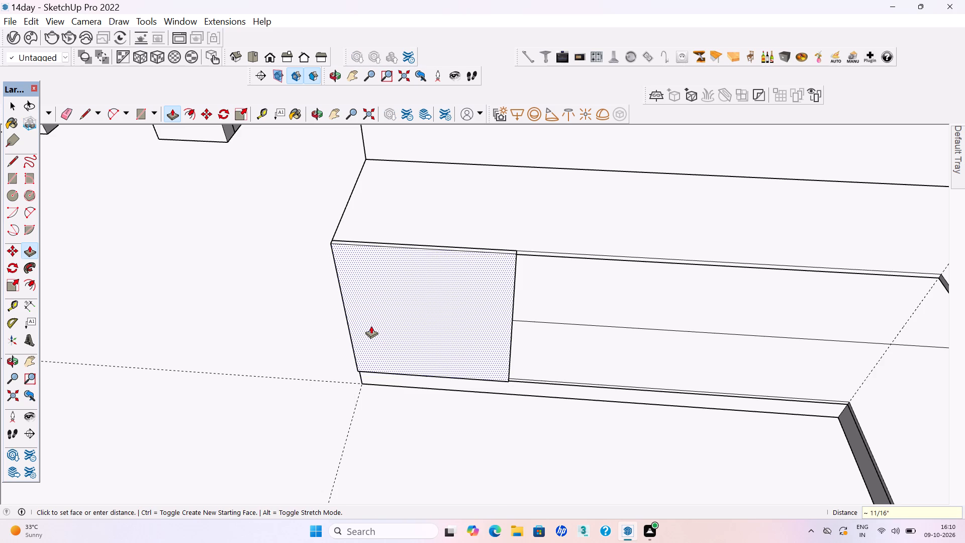
key(space)
Make the whole 18 mm shutter panel a group and deselect it.
middle_drag(473, 248, 450, 283)
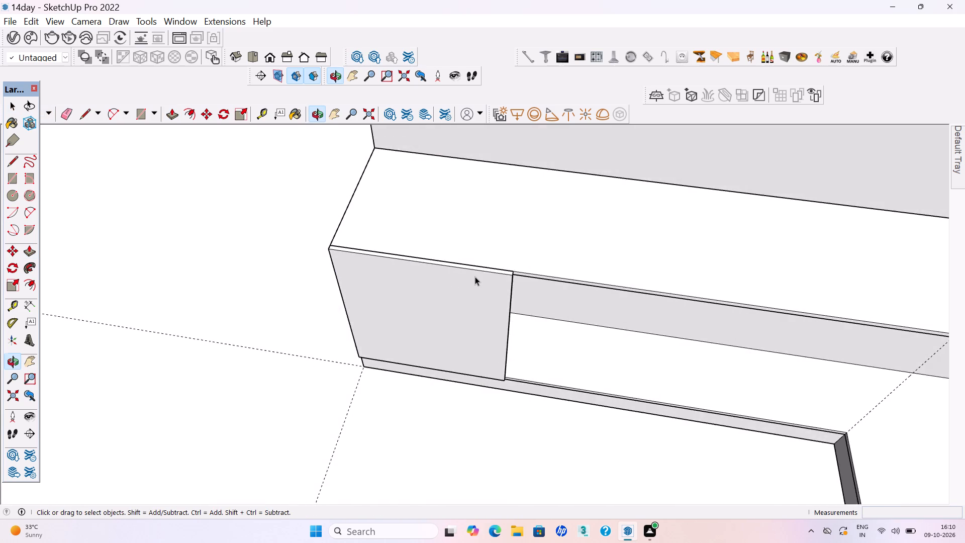
scroll(475, 277, up, 4)
triple_click(469, 292)
right_click(469, 292)
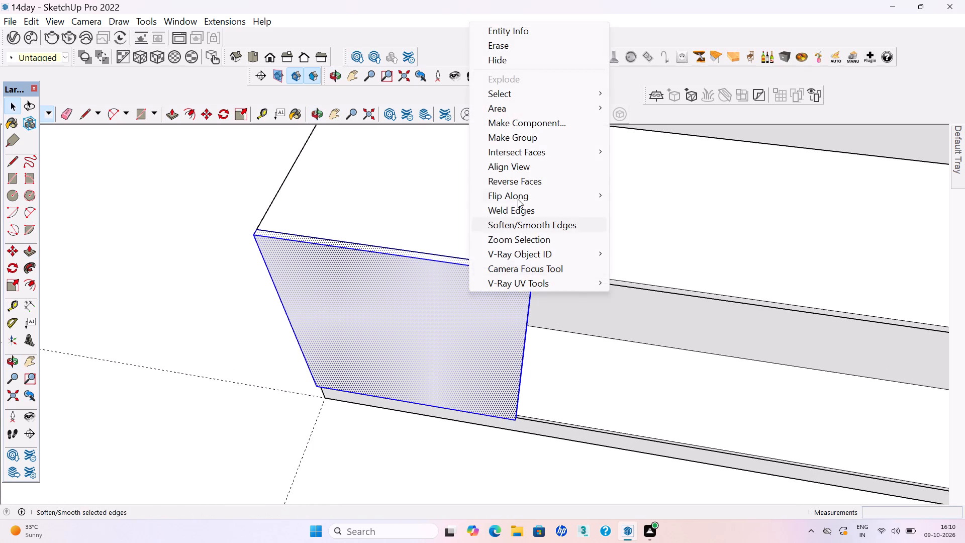
click(529, 141)
scroll(416, 251, down, 12)
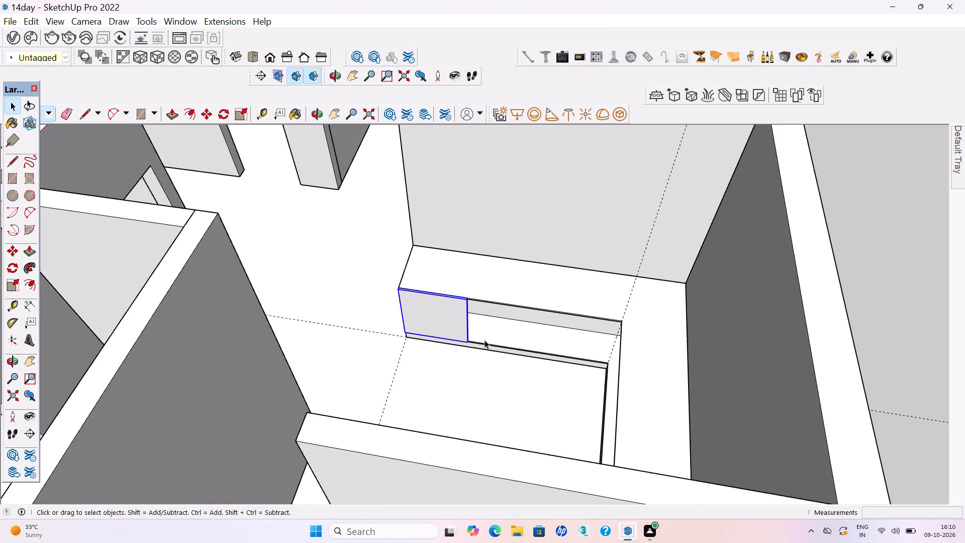
scroll(485, 340, down, 6)
click(761, 341)
Save the model with the grouped shutter panel.
key(ctrl+s)
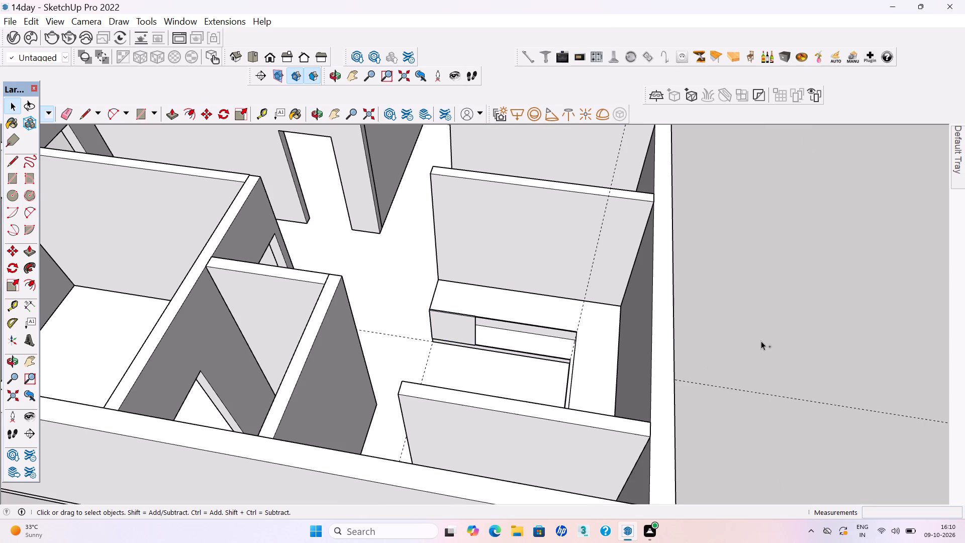
key(ctrl+s)
key(ctrl+s)
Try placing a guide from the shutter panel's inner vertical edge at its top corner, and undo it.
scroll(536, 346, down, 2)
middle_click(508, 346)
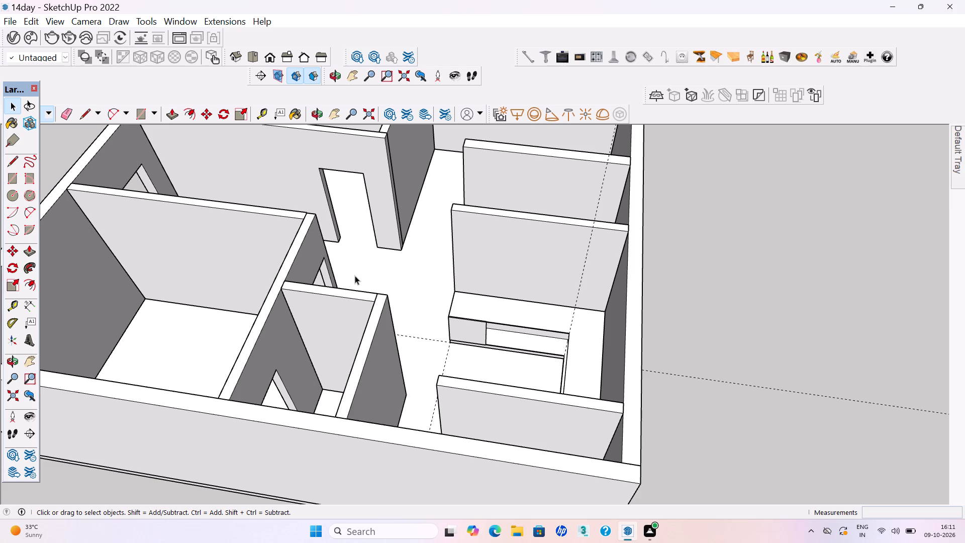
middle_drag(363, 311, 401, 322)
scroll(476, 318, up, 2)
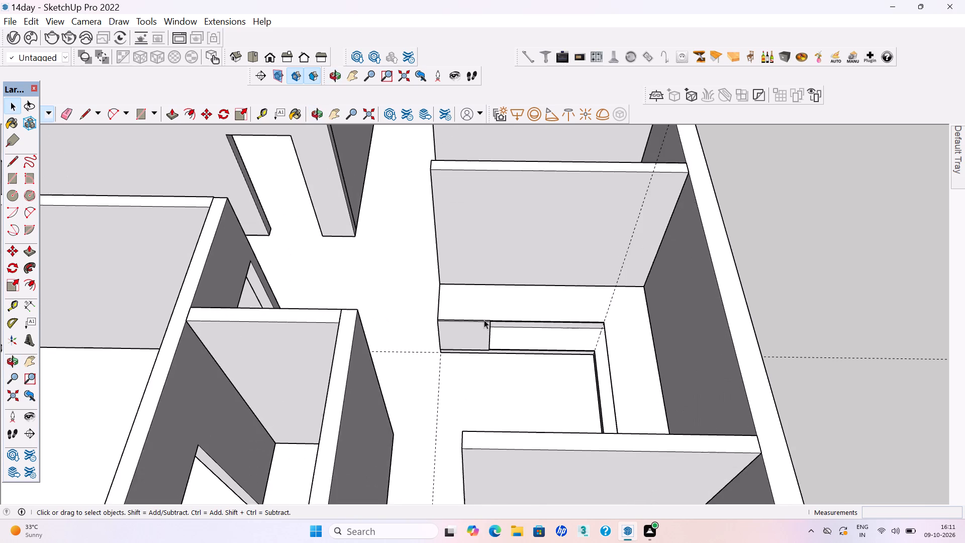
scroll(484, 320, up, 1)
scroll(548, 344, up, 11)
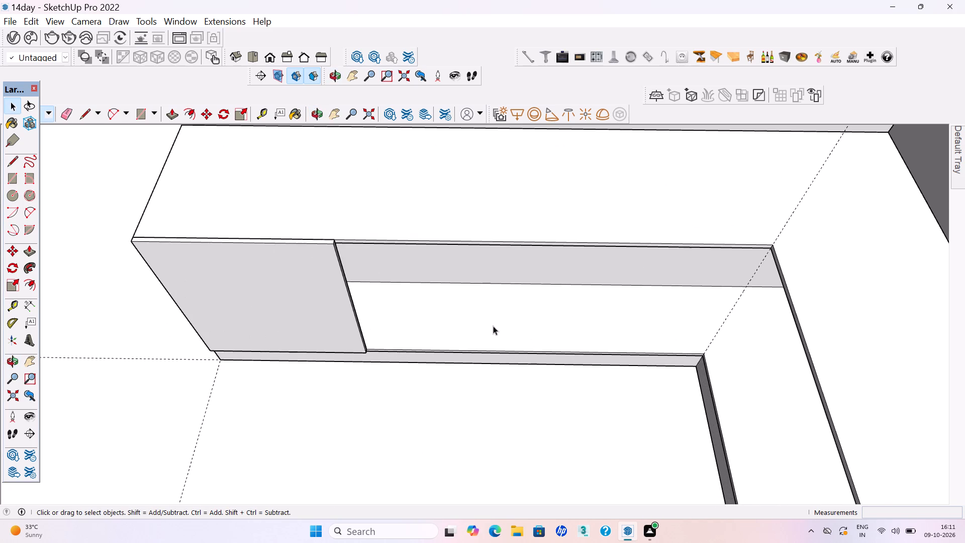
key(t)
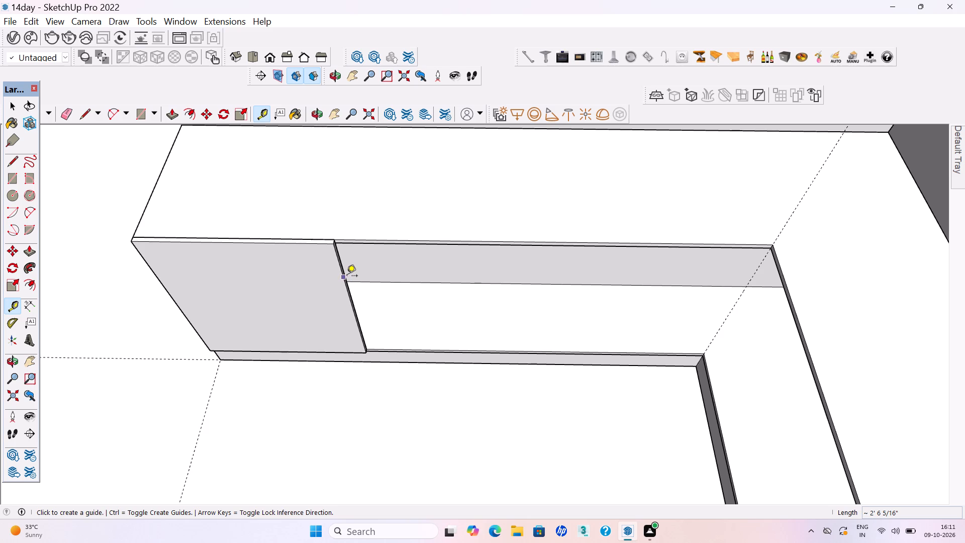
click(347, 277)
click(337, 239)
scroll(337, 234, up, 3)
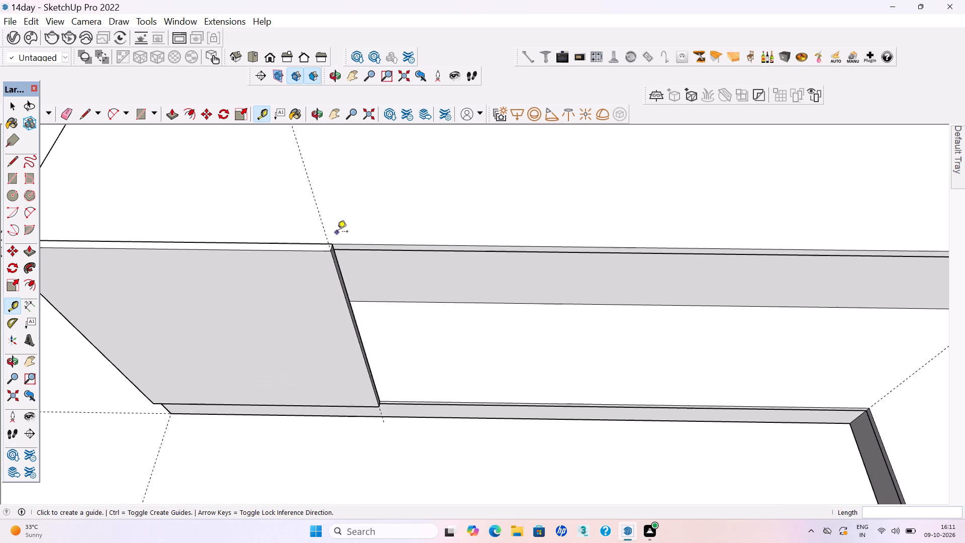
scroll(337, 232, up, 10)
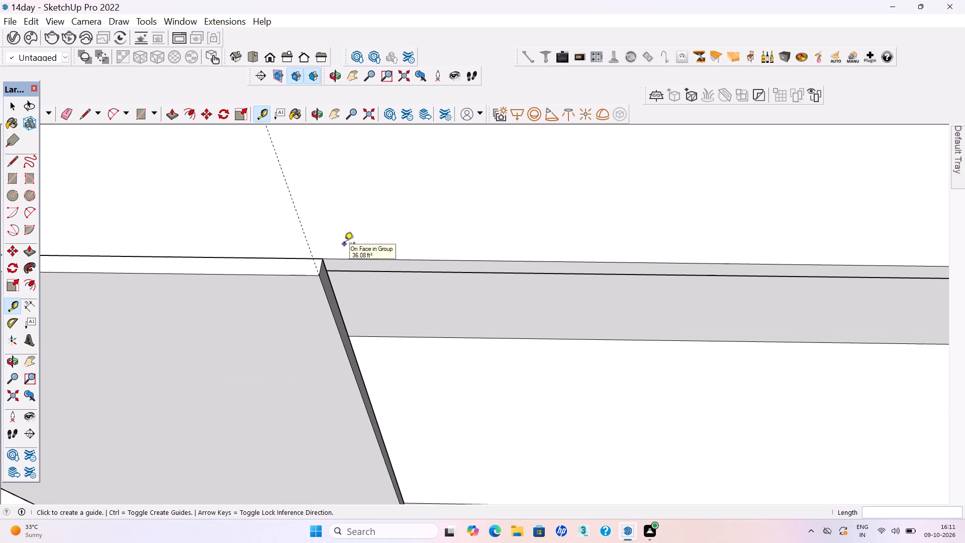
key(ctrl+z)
Place a guide about 5' 1 1/4" from the cabinet's inner-corner guide, at the shutter panel's inner top corner.
scroll(400, 276, down, 11)
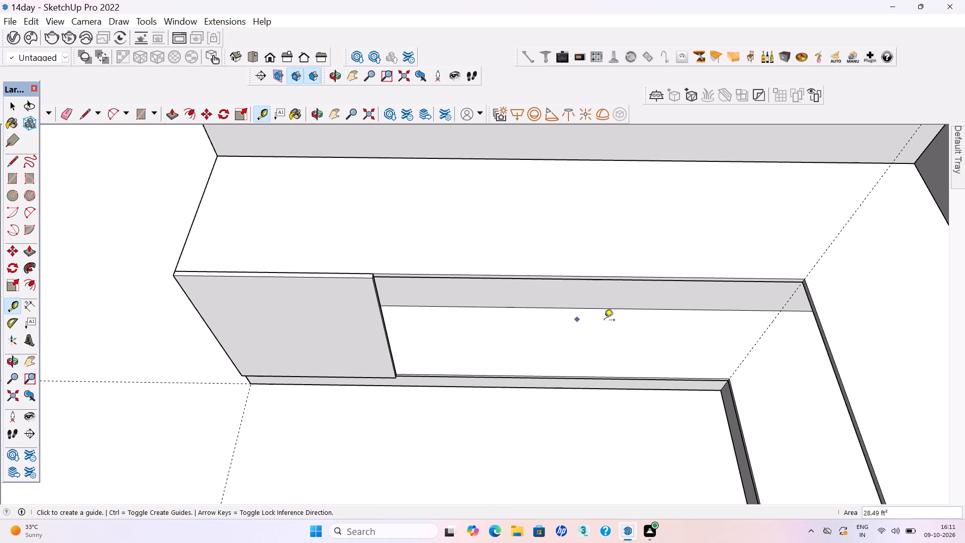
click(774, 324)
scroll(375, 261, up, 2)
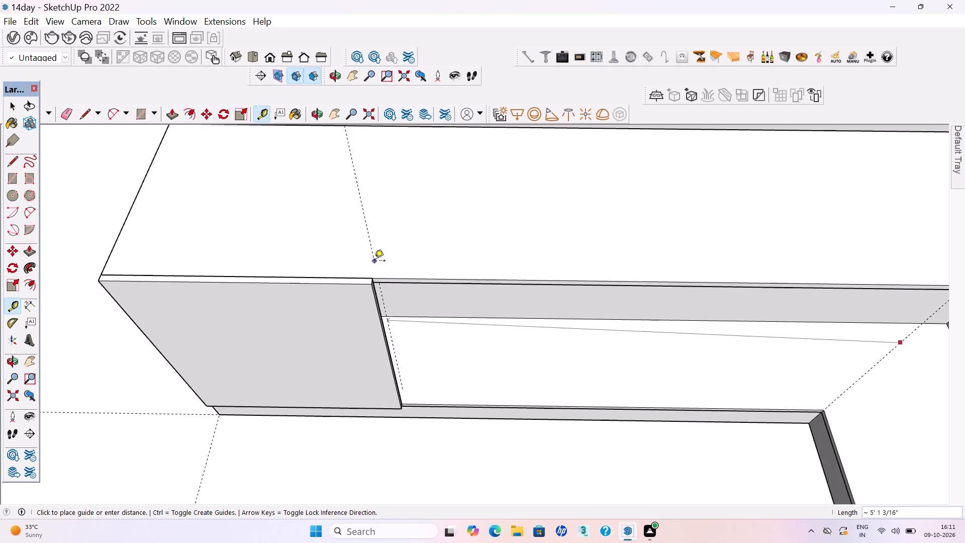
scroll(374, 261, up, 8)
click(364, 284)
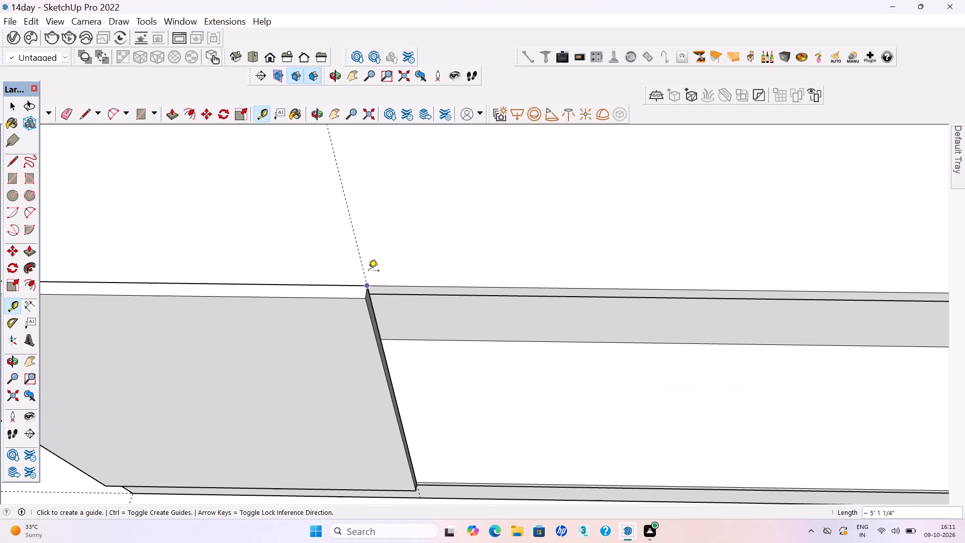
Place a guide about 2' 1 5/8" from the guide at the first shutter's inner edge, along the open cabinet front.
click(358, 258)
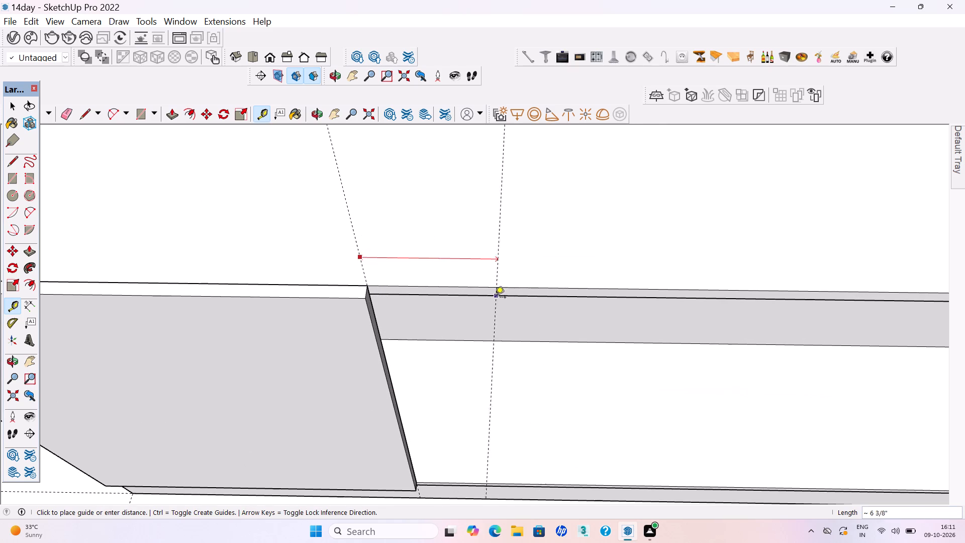
scroll(486, 296, down, 14)
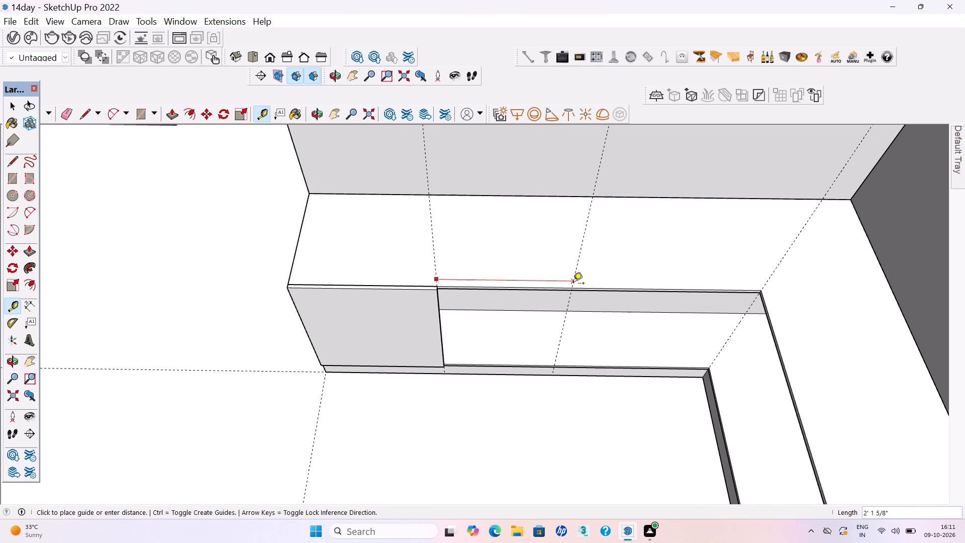
click(573, 284)
Draw a rectangle about 2' 1 9/16" by 2' 6 5/16" on the cabinet front, from the first shutter's top corner to the new guide.
scroll(562, 291, up, 5)
middle_drag(568, 313, 545, 281)
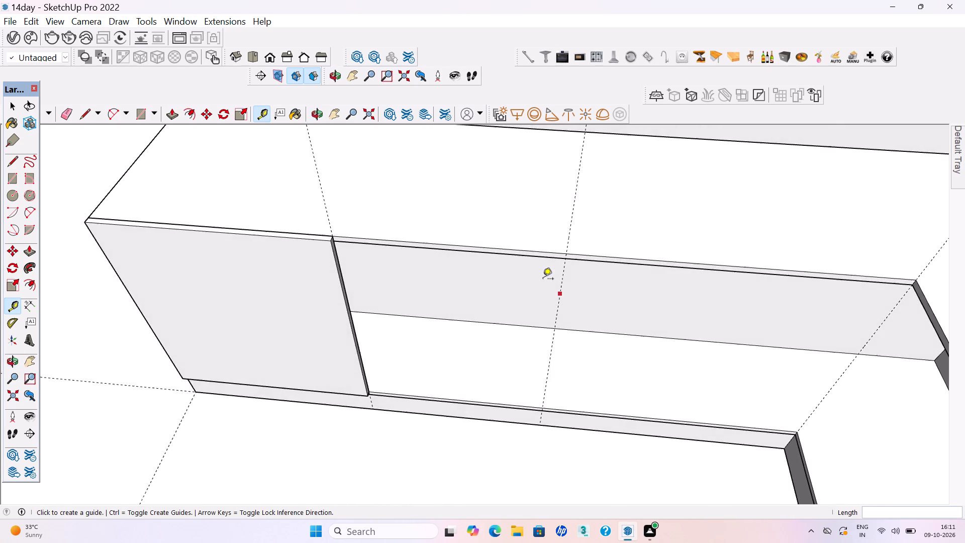
scroll(514, 269, up, 3)
key(r)
click(233, 216)
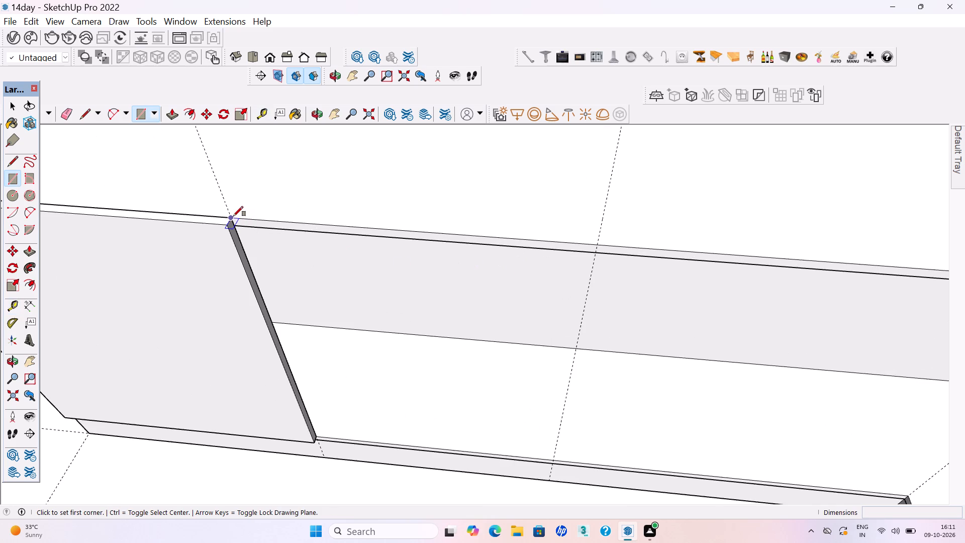
click(554, 459)
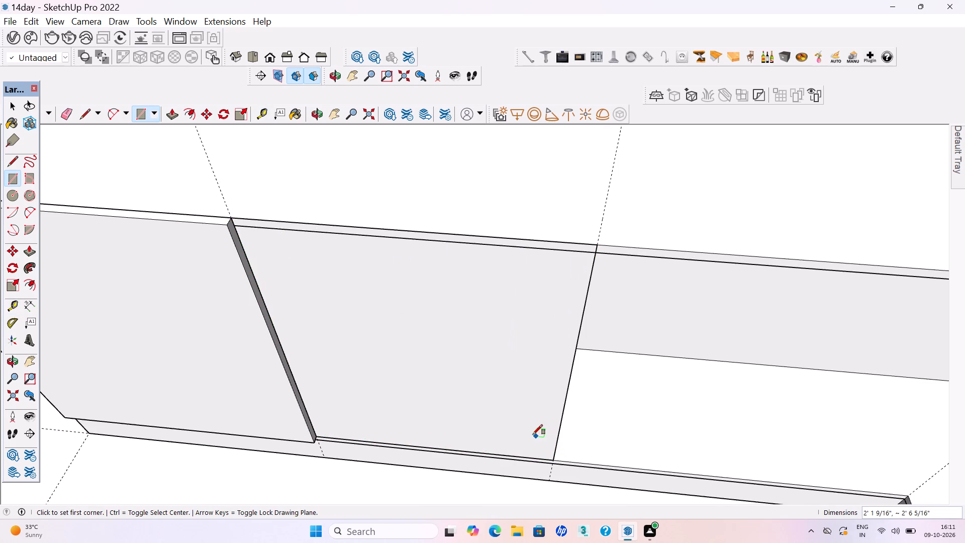
Push/Pull the new rectangle outward about 3/4", flush with the first shutter's front face.
key(p)
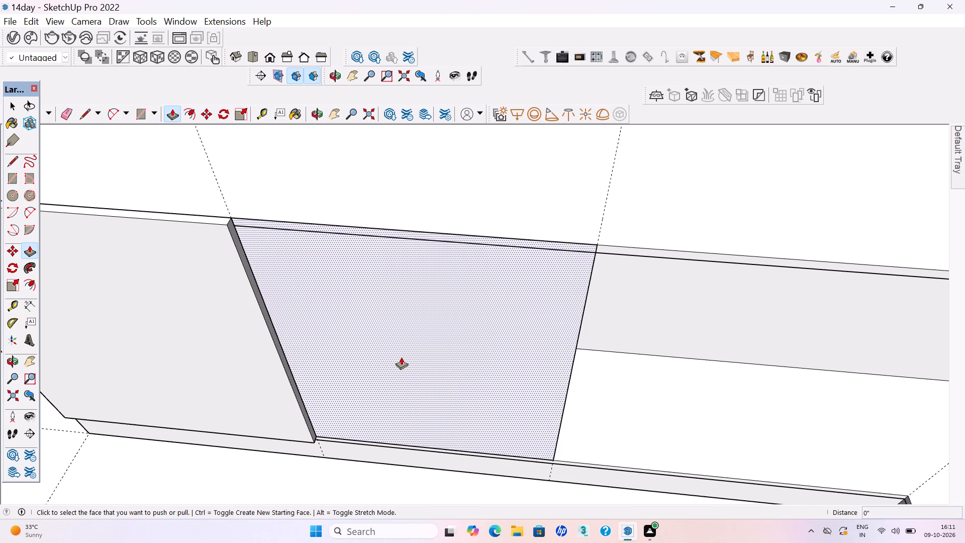
click(401, 357)
click(256, 290)
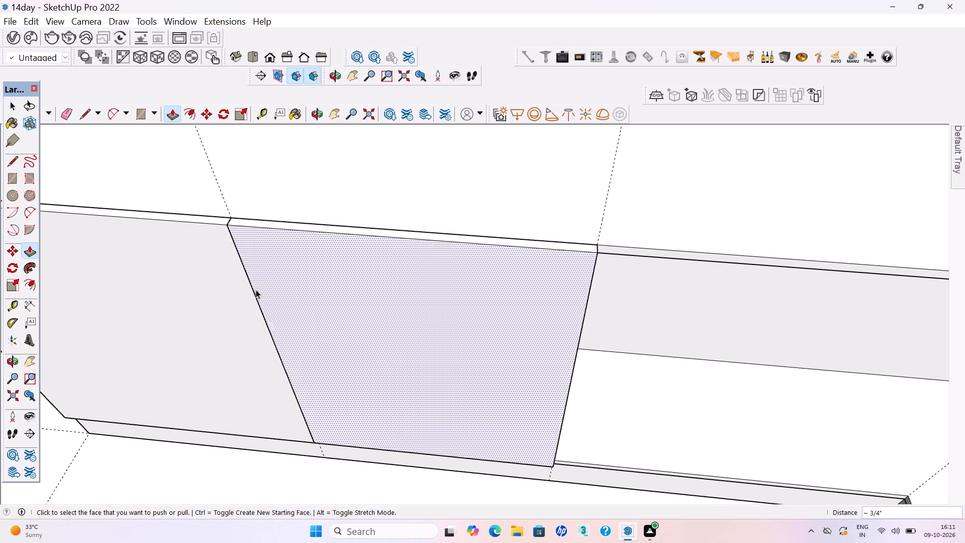
Make the whole second shutter panel a group.
key(space)
triple_click(470, 290)
right_click(470, 290)
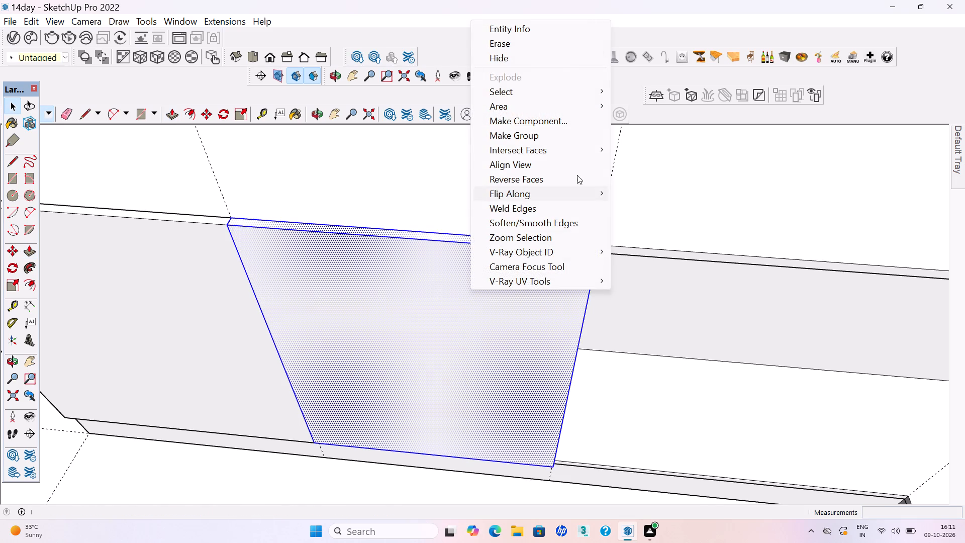
click(539, 139)
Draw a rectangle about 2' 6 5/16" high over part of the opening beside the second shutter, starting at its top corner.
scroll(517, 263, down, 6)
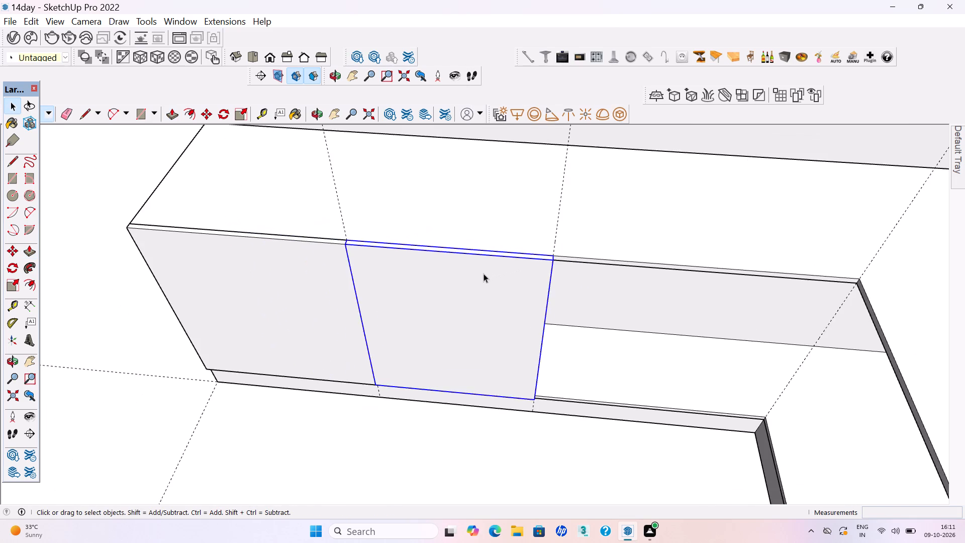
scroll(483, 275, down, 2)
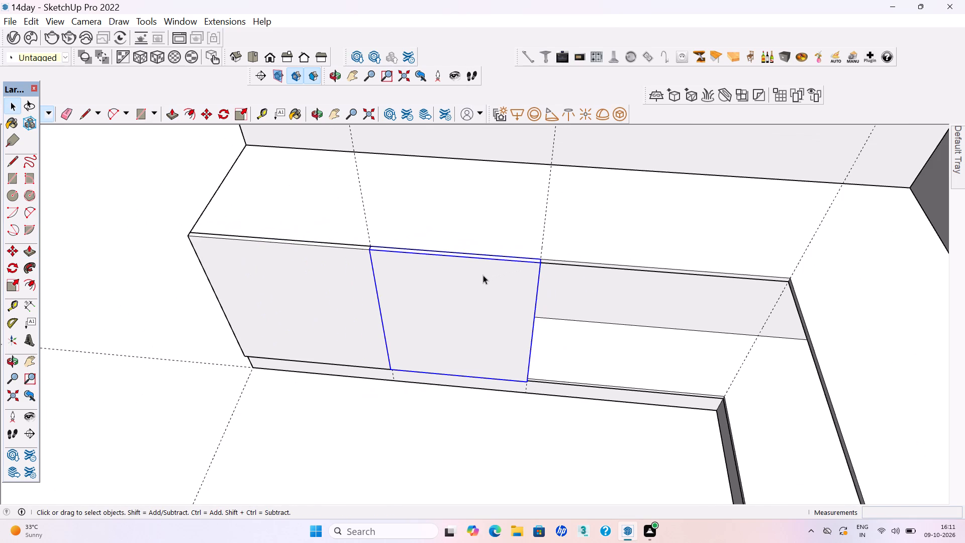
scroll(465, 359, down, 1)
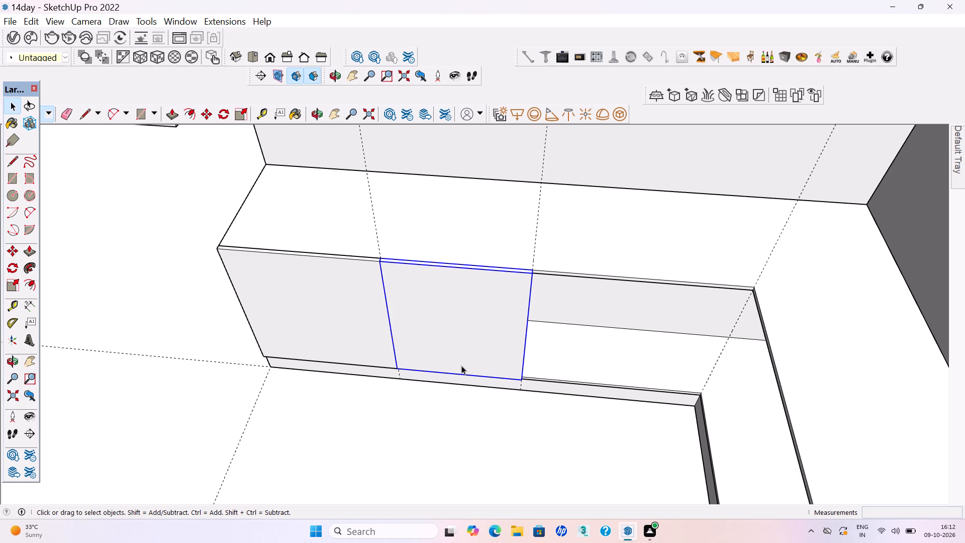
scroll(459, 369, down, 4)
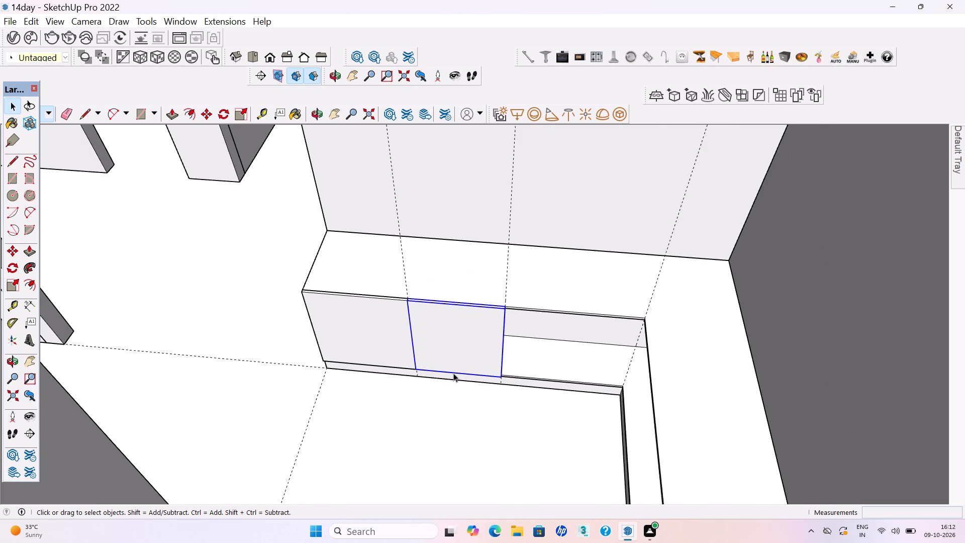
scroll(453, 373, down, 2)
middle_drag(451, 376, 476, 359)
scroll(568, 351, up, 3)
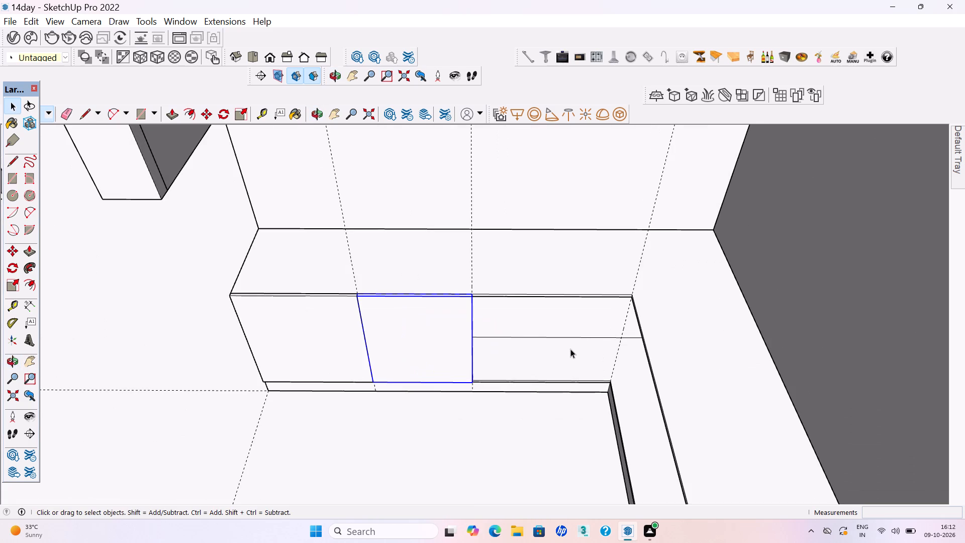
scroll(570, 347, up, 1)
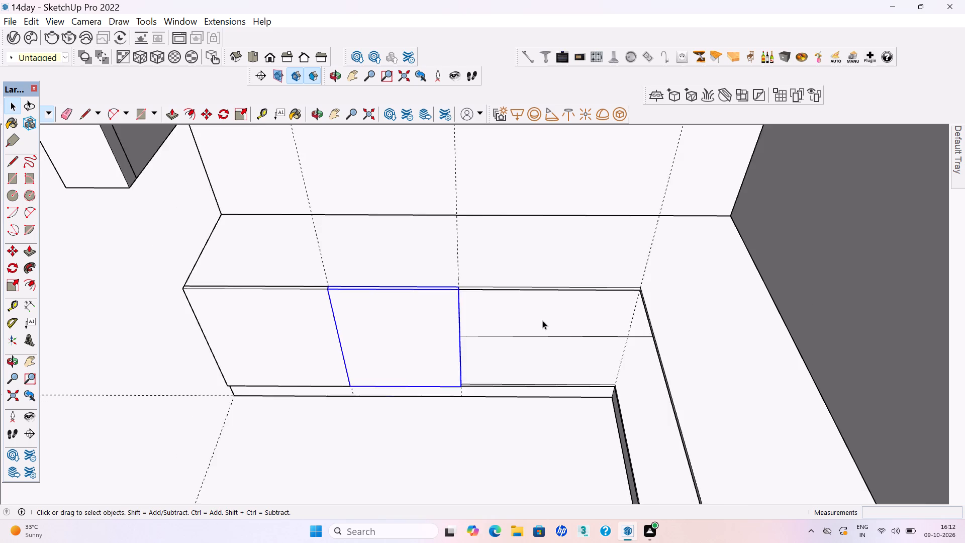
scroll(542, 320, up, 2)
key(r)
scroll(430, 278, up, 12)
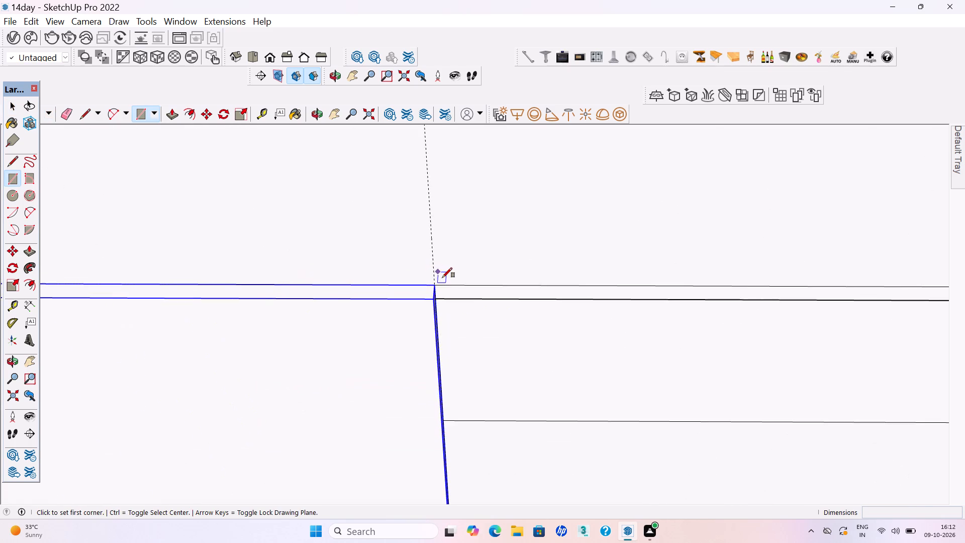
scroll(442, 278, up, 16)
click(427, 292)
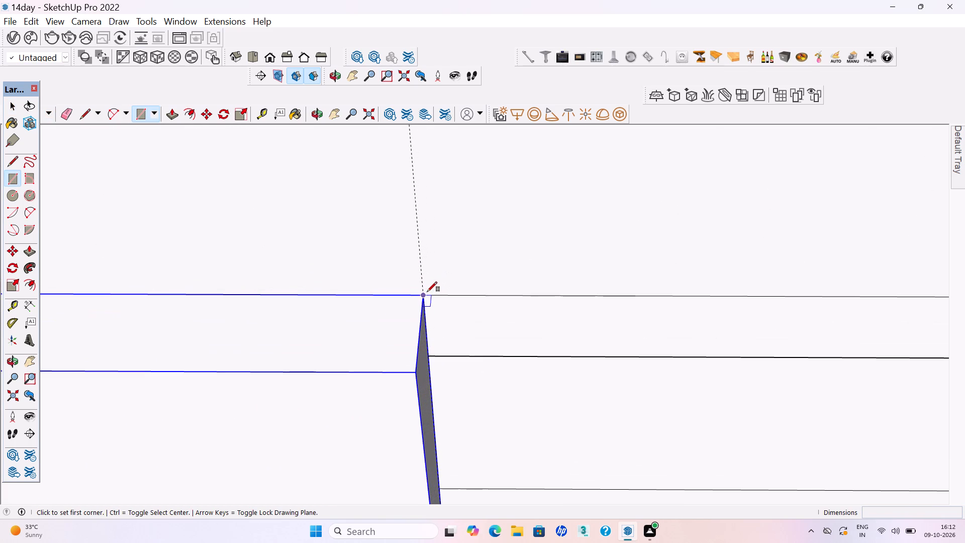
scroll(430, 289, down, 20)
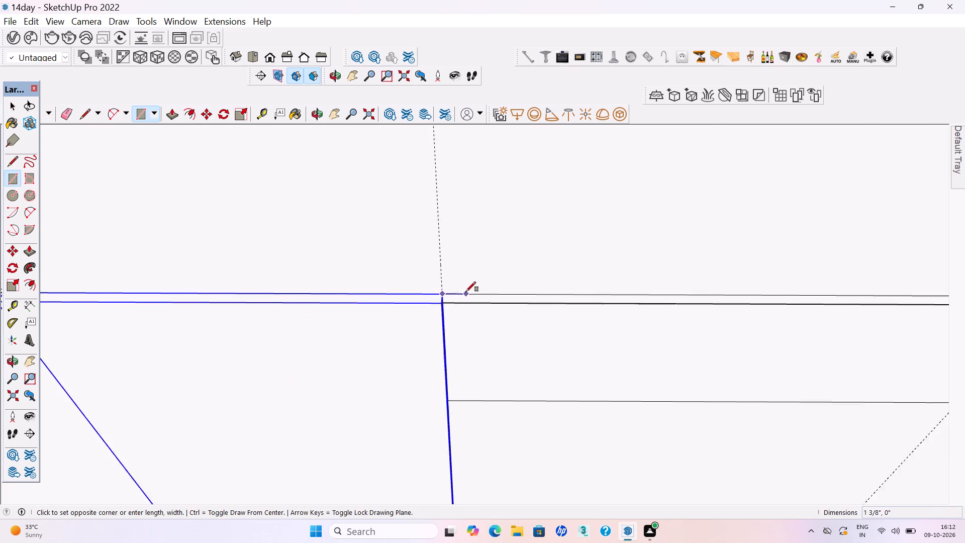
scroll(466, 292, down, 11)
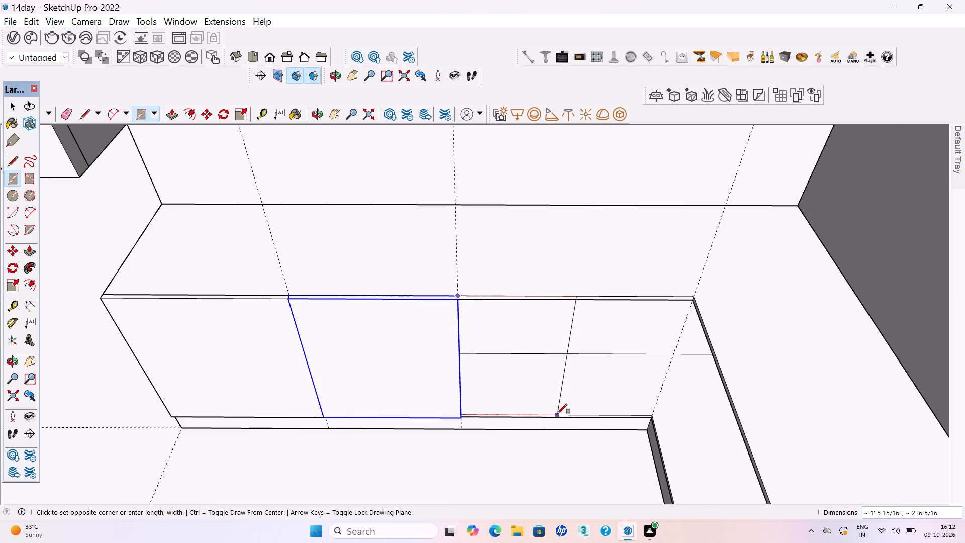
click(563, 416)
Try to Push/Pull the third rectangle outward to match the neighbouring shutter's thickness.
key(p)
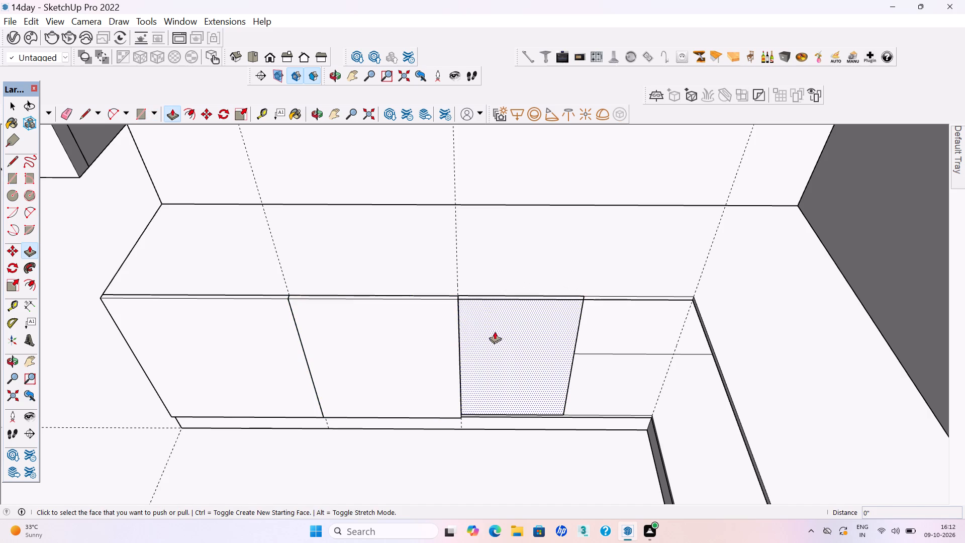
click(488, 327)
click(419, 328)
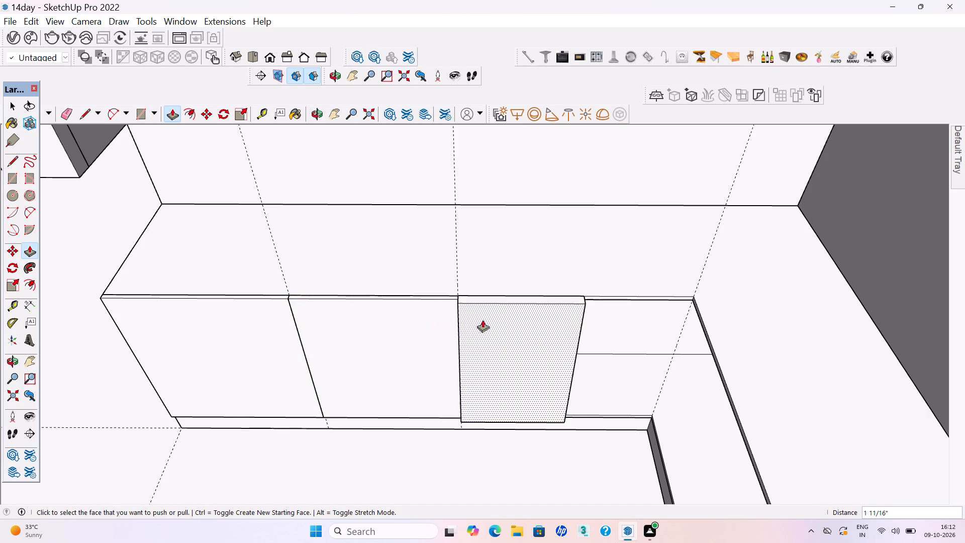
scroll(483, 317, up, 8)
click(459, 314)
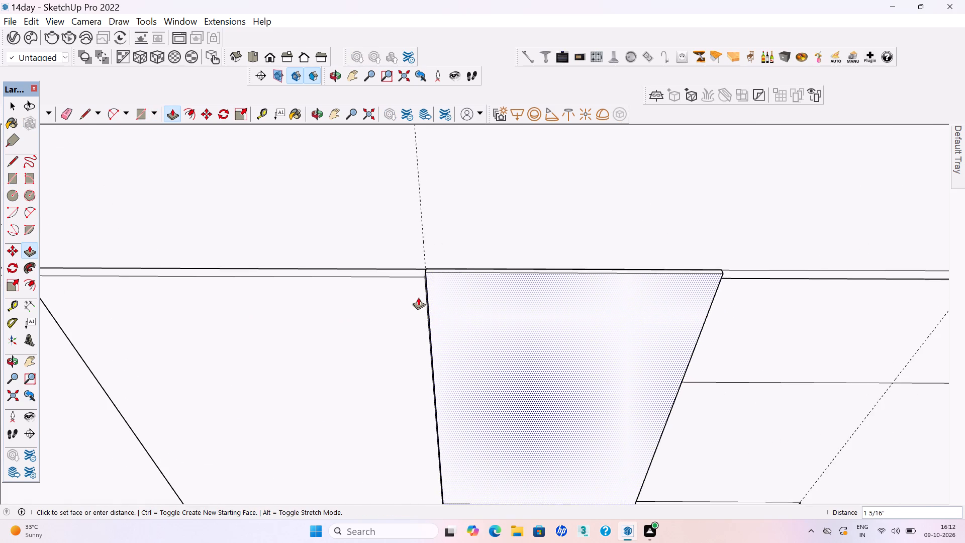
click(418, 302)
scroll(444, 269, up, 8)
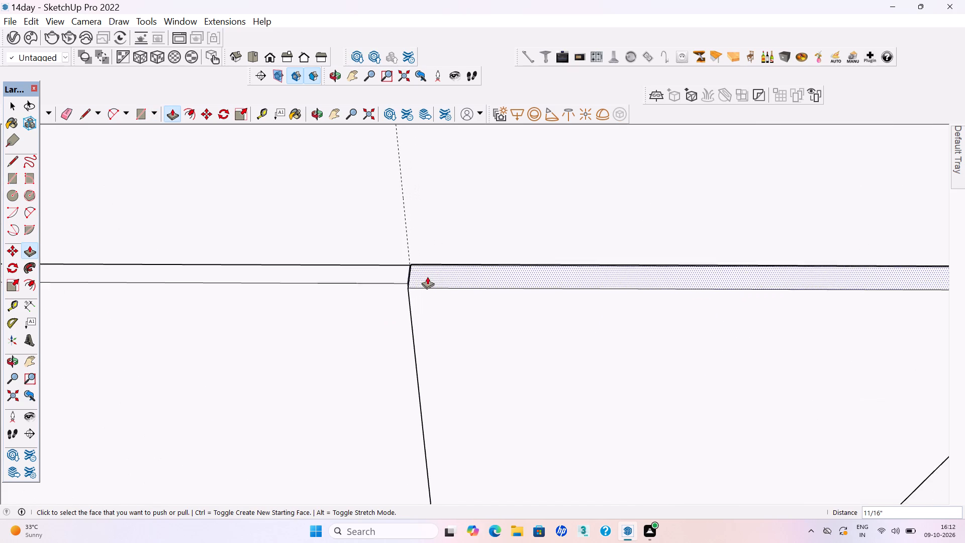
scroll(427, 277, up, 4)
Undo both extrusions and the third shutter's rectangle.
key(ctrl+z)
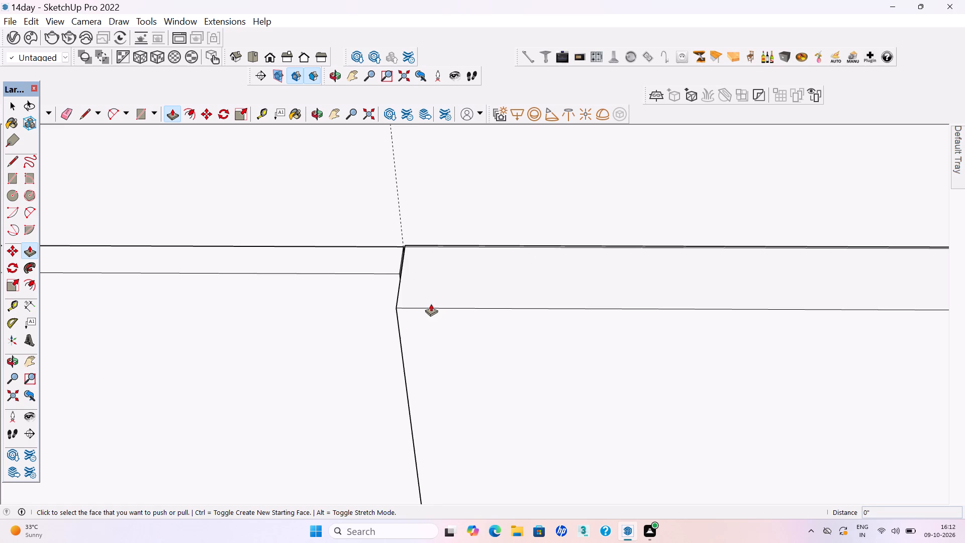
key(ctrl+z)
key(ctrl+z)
Place a guide about 1' 6" from the guide at the second shutter's inner edge, on the cabinet's top front edge.
scroll(413, 295, down, 10)
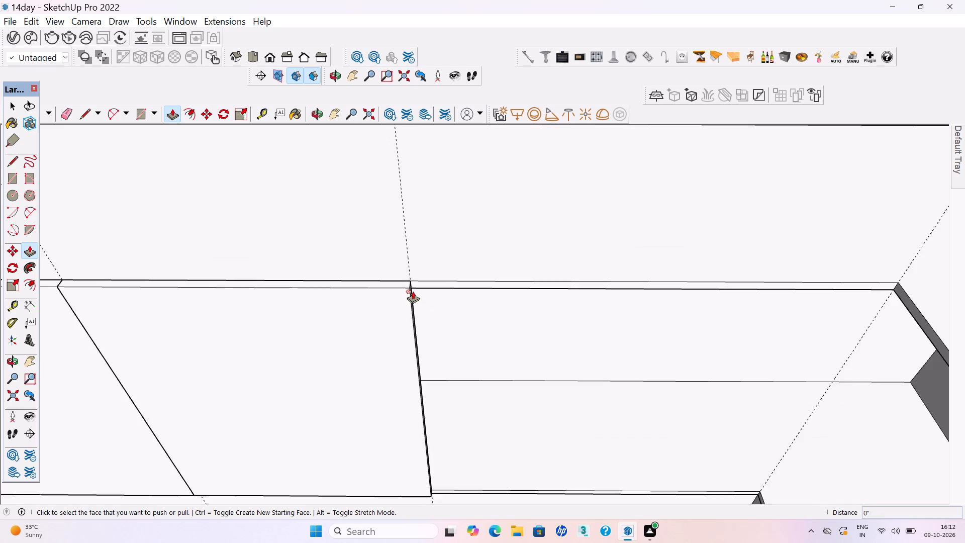
scroll(413, 291, down, 3)
key(space)
key(t)
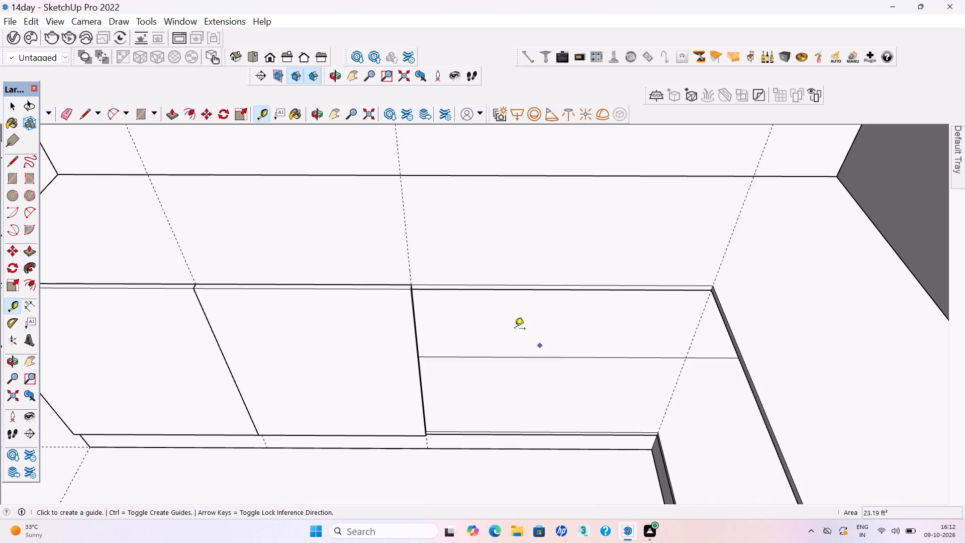
click(402, 220)
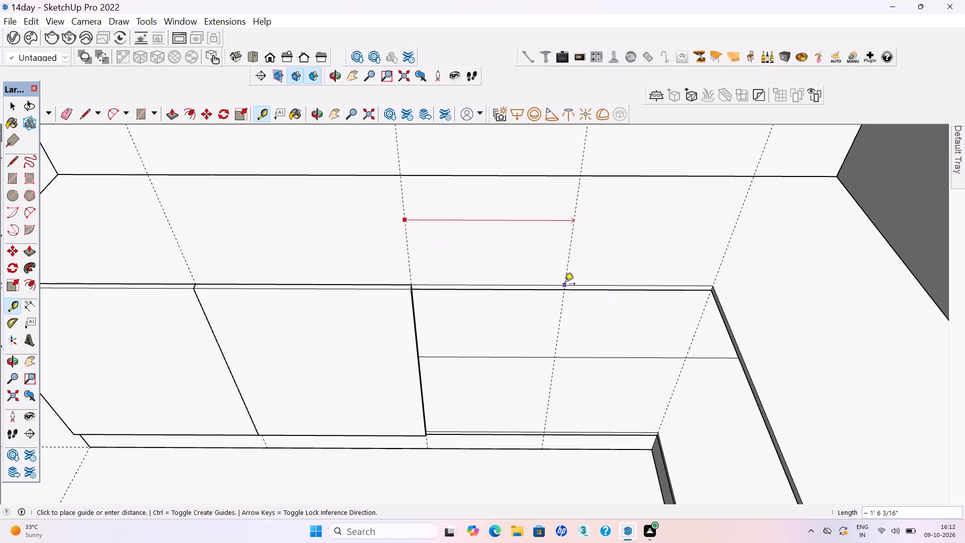
click(564, 285)
Draw a rectangle about 1' 5 1/2" by 2' 6 5/16" from the second shutter's top corner to the new guide at the base.
scroll(536, 291, up, 3)
middle_drag(543, 292, 496, 274)
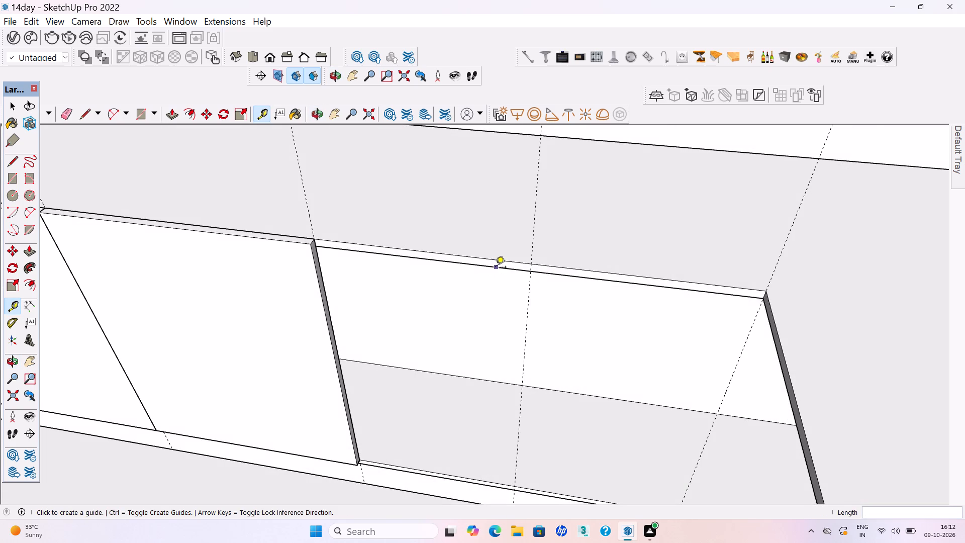
key(r)
scroll(312, 245, up, 11)
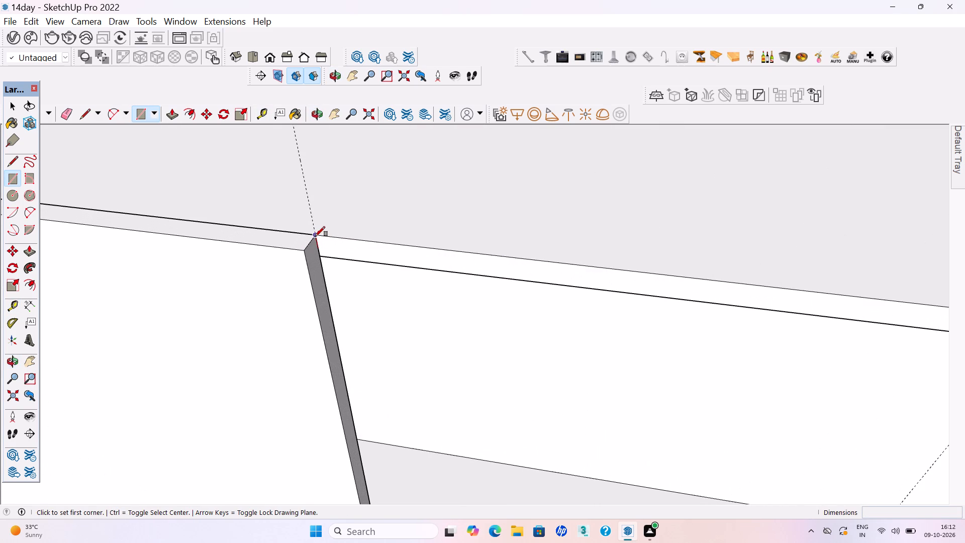
click(315, 236)
scroll(353, 239, down, 14)
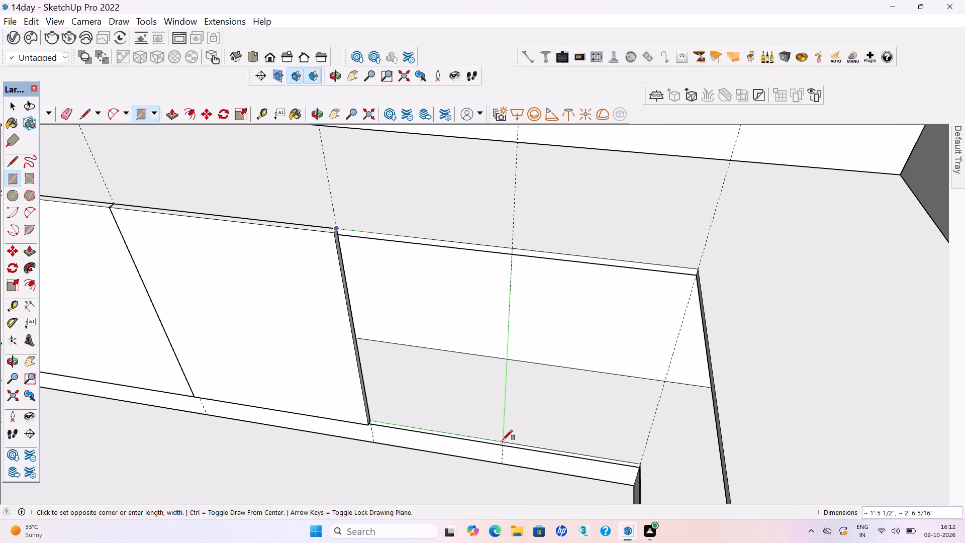
click(503, 441)
Push/Pull the third shutter's rectangle outward until it is flush with the second shutter's front face.
key(p)
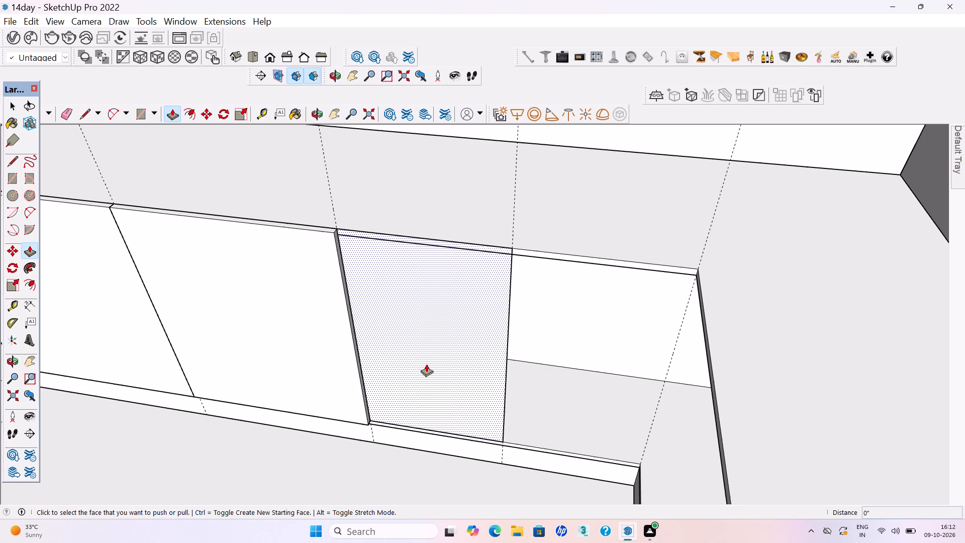
click(354, 251)
click(324, 251)
key(space)
Make the whole third shutter panel a group.
scroll(393, 255, up, 3)
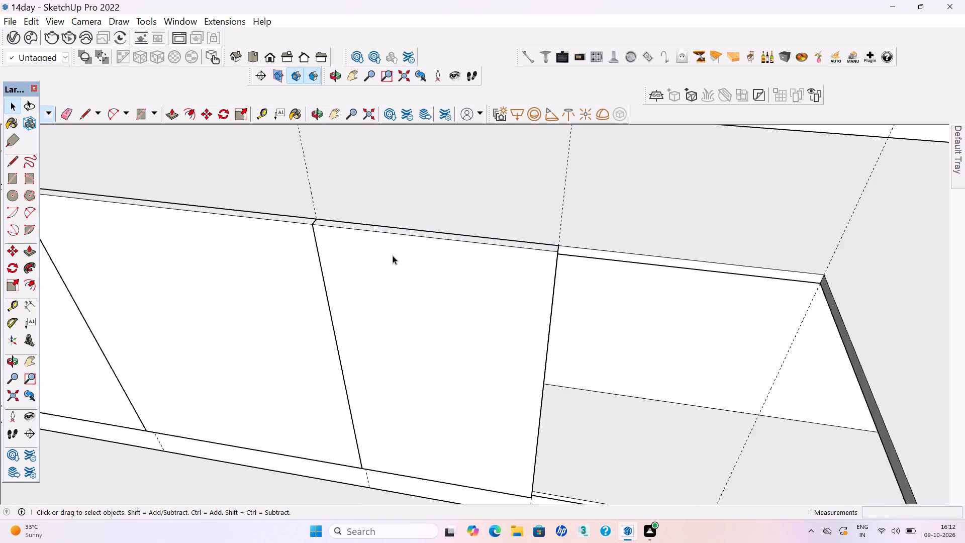
scroll(393, 255, up, 1)
middle_drag(403, 258, 413, 303)
triple_click(413, 288)
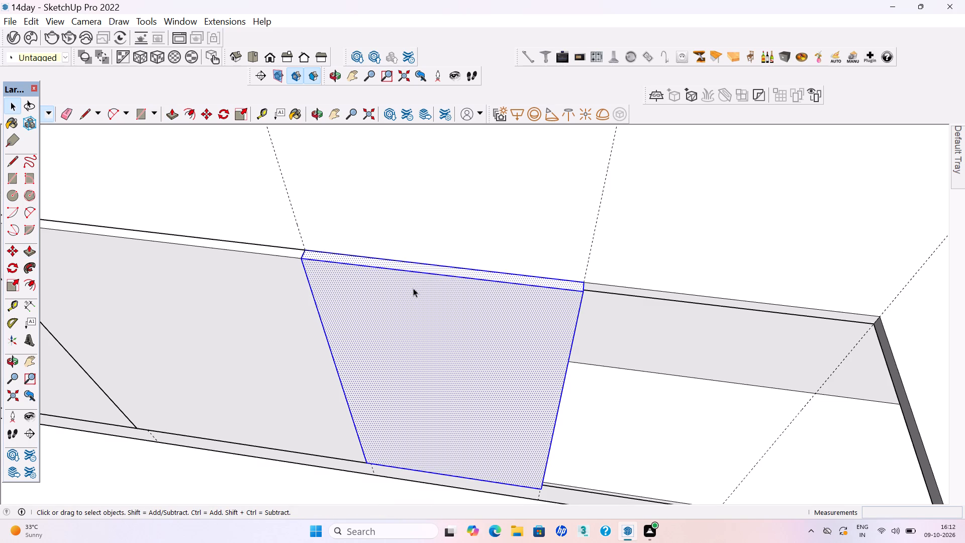
right_click(413, 288)
click(443, 135)
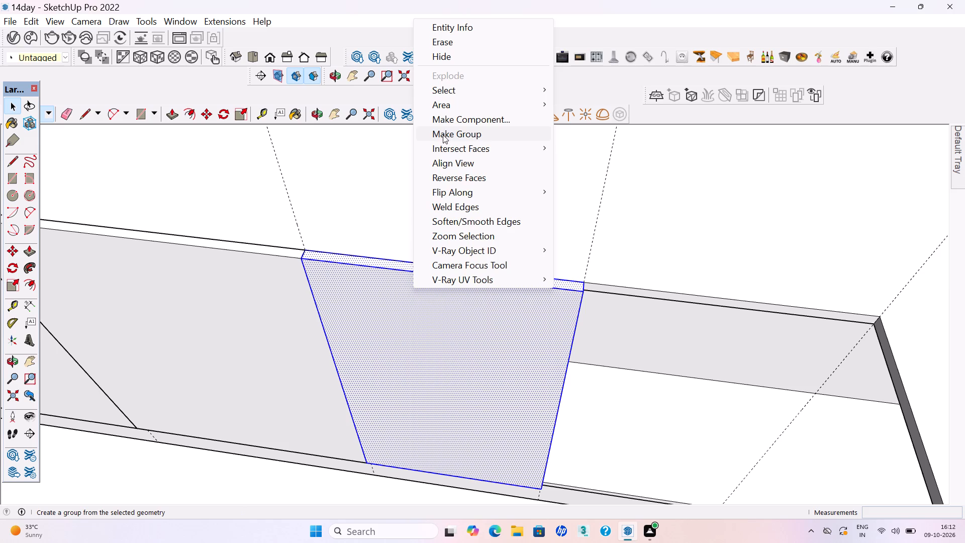
Draw a rectangle about 1' 5 7/16" by 2' 6 5/16" from the cabinet end's top corner to the third shutter's bottom corner.
scroll(302, 221, down, 5)
scroll(457, 271, up, 4)
key(r)
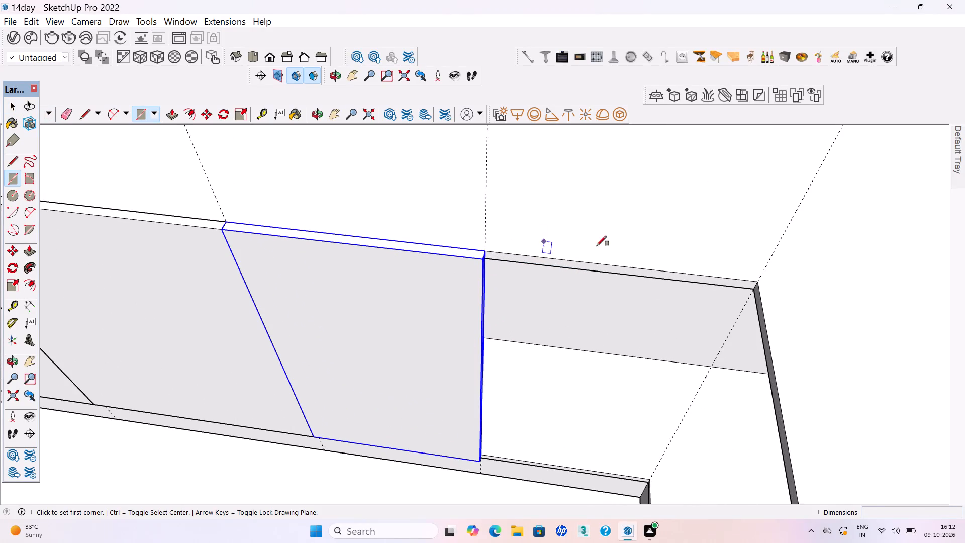
scroll(755, 294, up, 2)
click(754, 277)
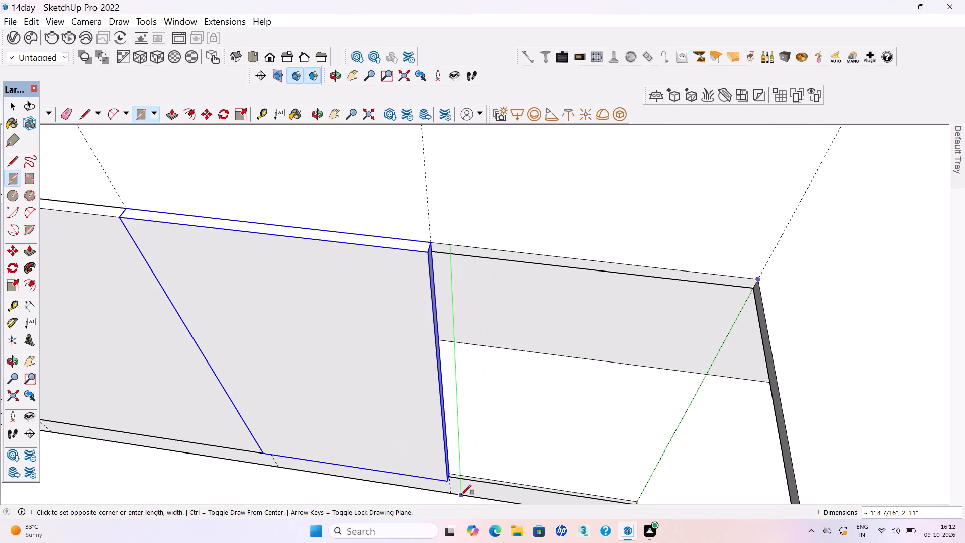
scroll(455, 491, up, 14)
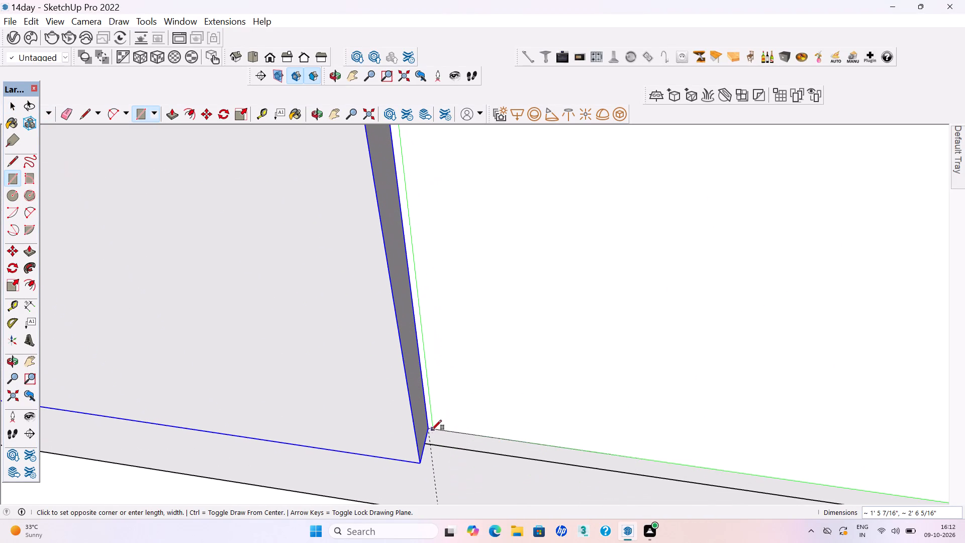
click(427, 427)
Push/Pull the fourth shutter's rectangle outward about 3/4" until it is flush with the third shutter's front face.
scroll(424, 448, down, 18)
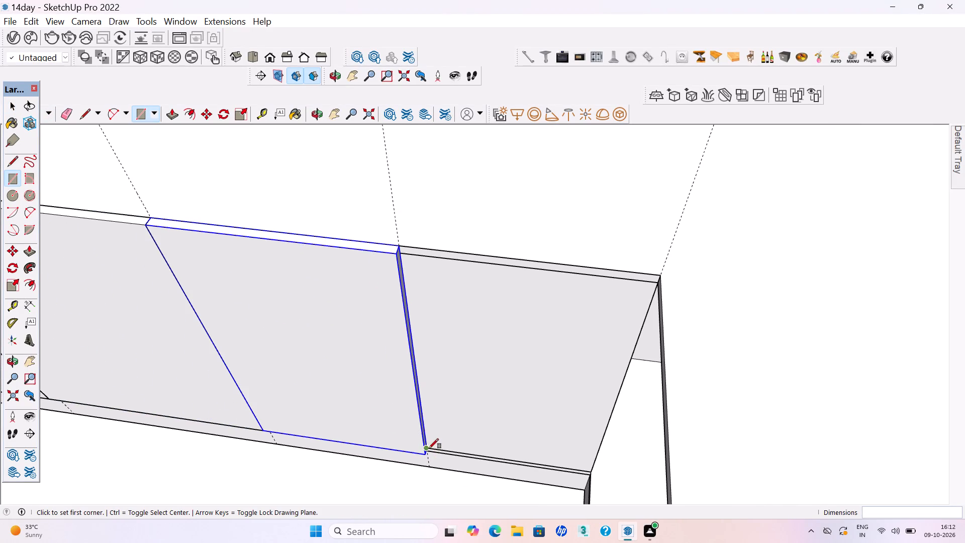
key(p)
click(437, 307)
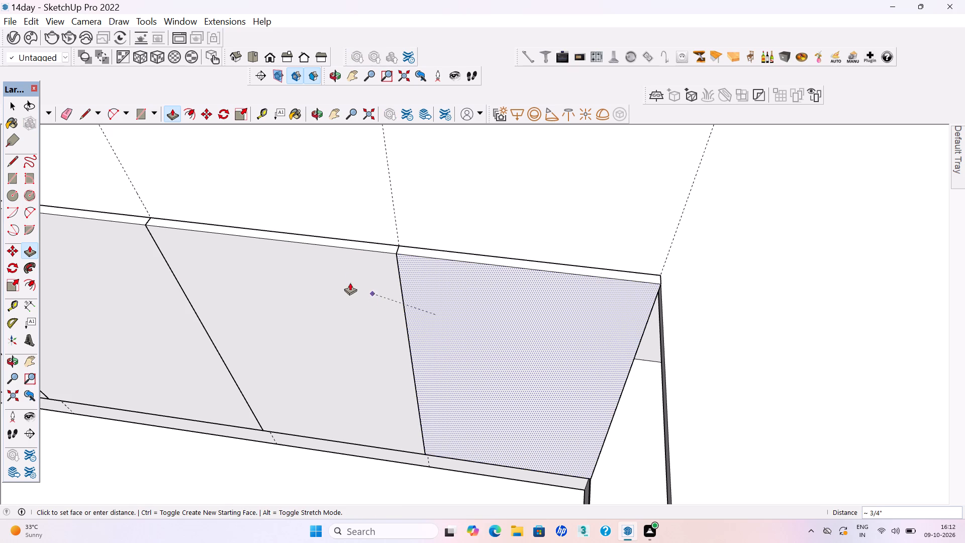
click(349, 283)
Make the whole fourth shutter panel a group.
key(space)
triple_click(460, 287)
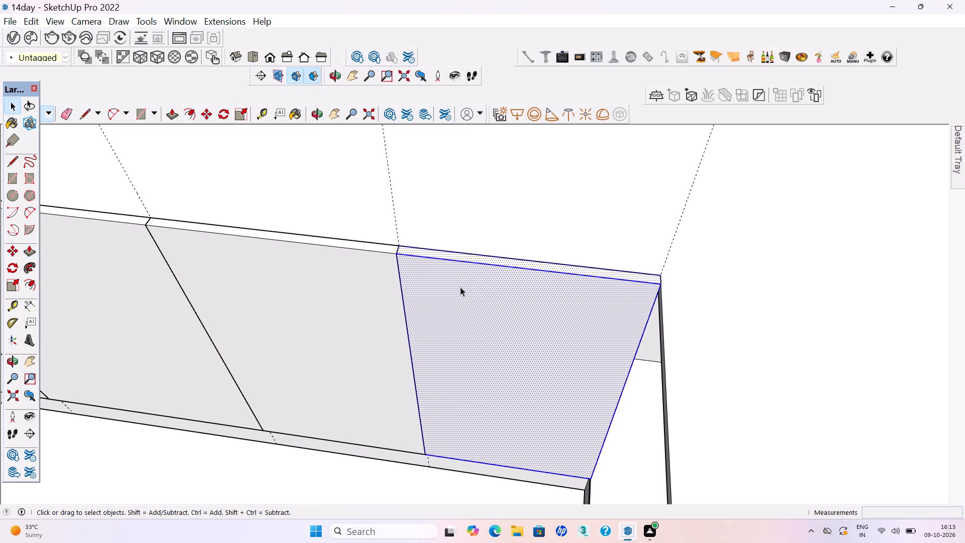
right_click(460, 287)
click(499, 133)
Save the model and clear the selection.
scroll(484, 243, down, 4)
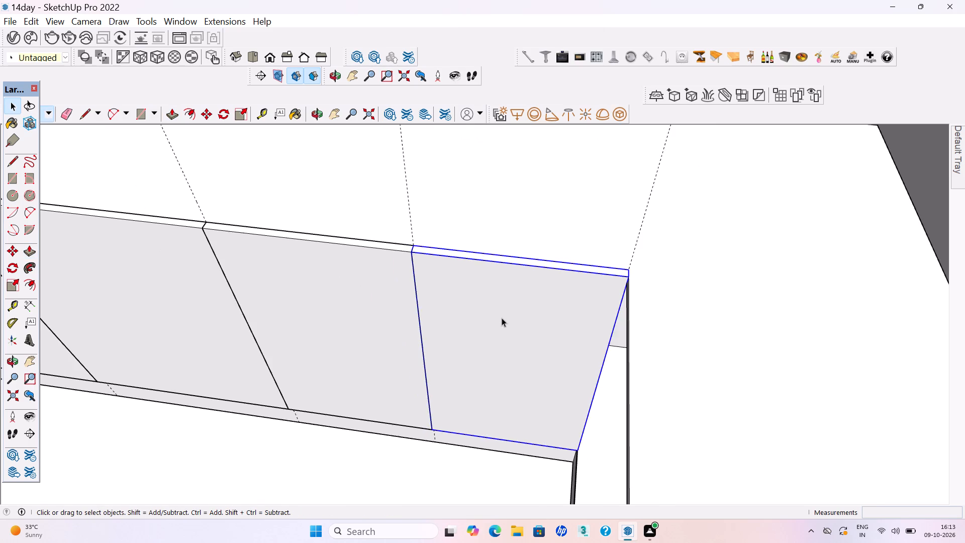
scroll(505, 326, down, 20)
scroll(505, 326, down, 2)
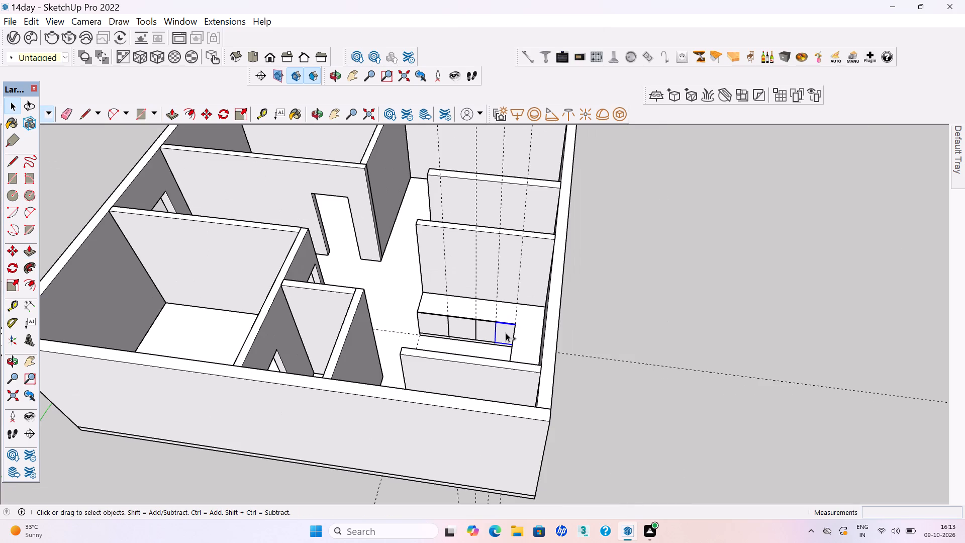
key(ctrl+s)
click(699, 325)
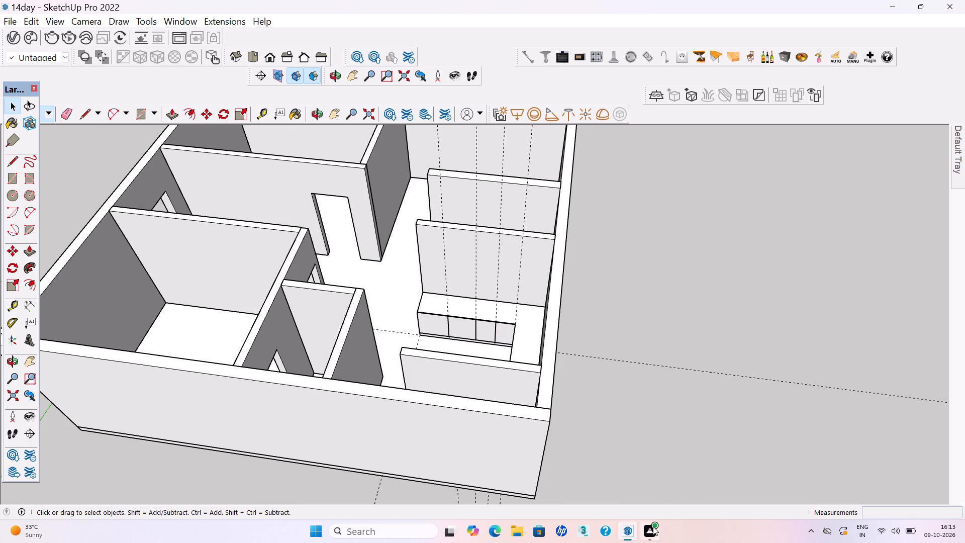
Delete the four vertical guides used to divide the finished row of shutters.
scroll(672, 309, down, 3)
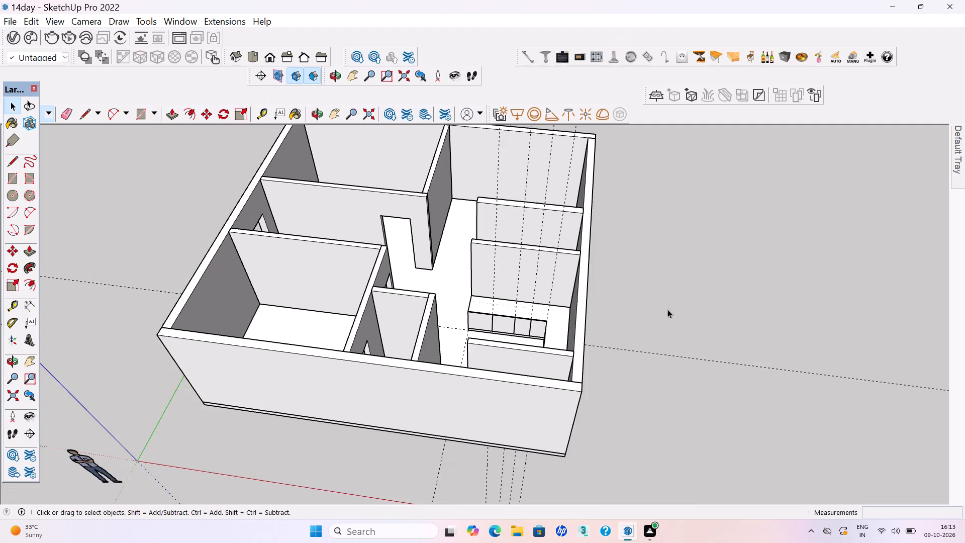
middle_drag(555, 338, 645, 339)
click(700, 279)
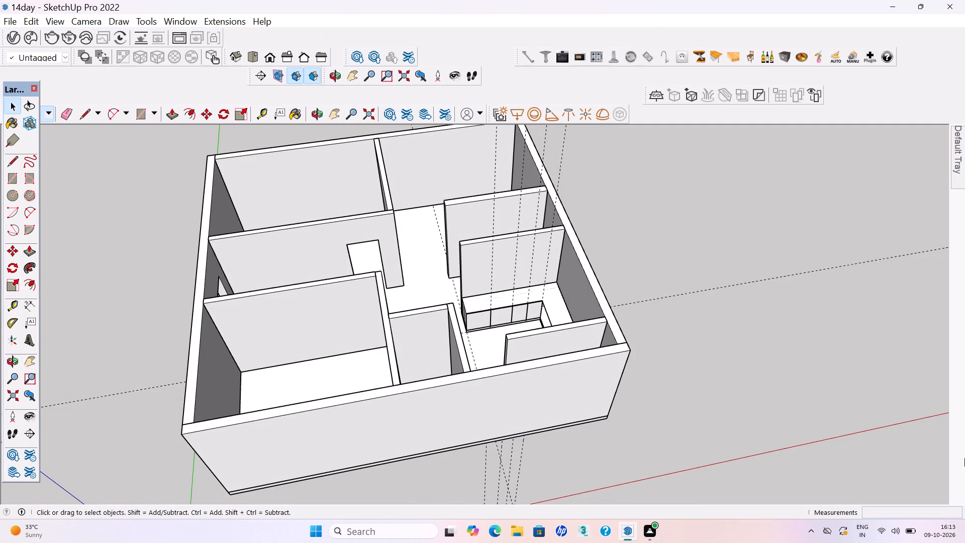
scroll(693, 451, down, 1)
scroll(627, 444, down, 8)
middle_drag(495, 346, 494, 322)
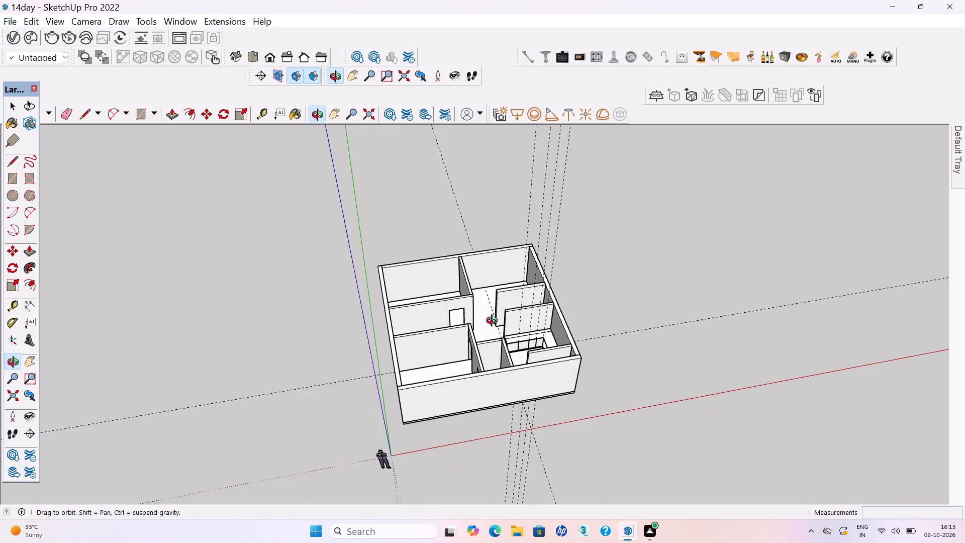
middle_drag(494, 322, 500, 206)
drag(572, 231, 503, 183)
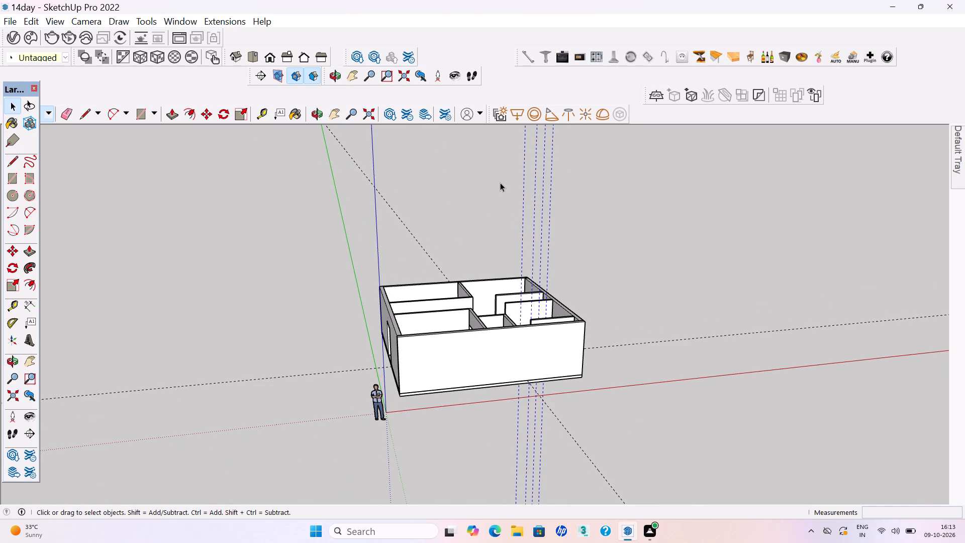
key(Delete)
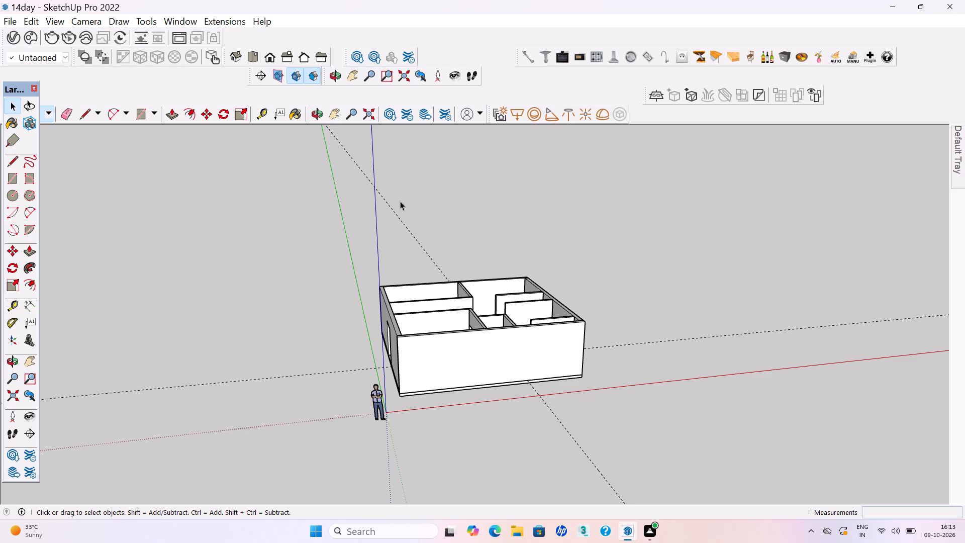
Place a vertical guide about 1' 8 5/16" from the inner-corner shutter's edge on the top front edge of the cabinet's other leg.
scroll(400, 202, down, 3)
middle_drag(413, 307, 697, 486)
scroll(552, 325, up, 4)
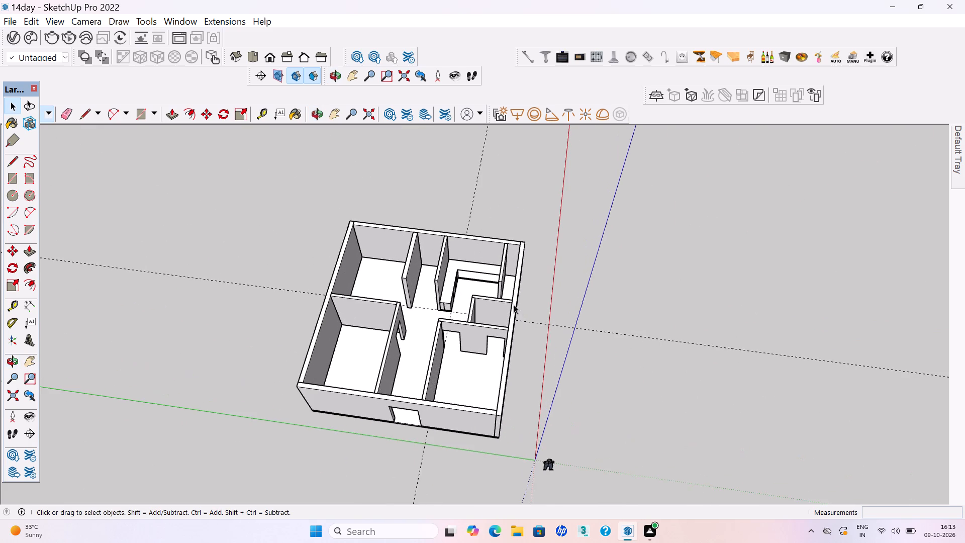
scroll(507, 303, up, 5)
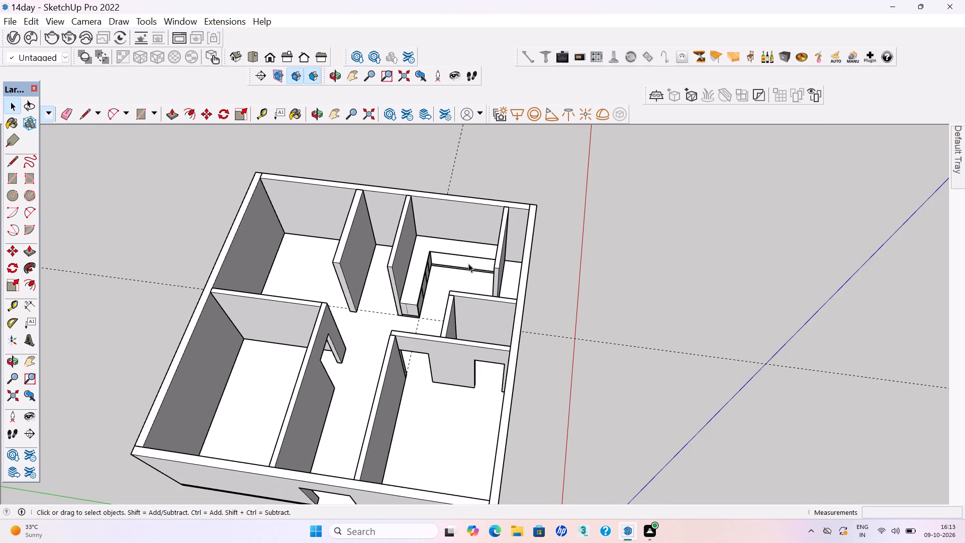
middle_drag(493, 260, 529, 251)
scroll(510, 251, up, 4)
scroll(379, 260, up, 1)
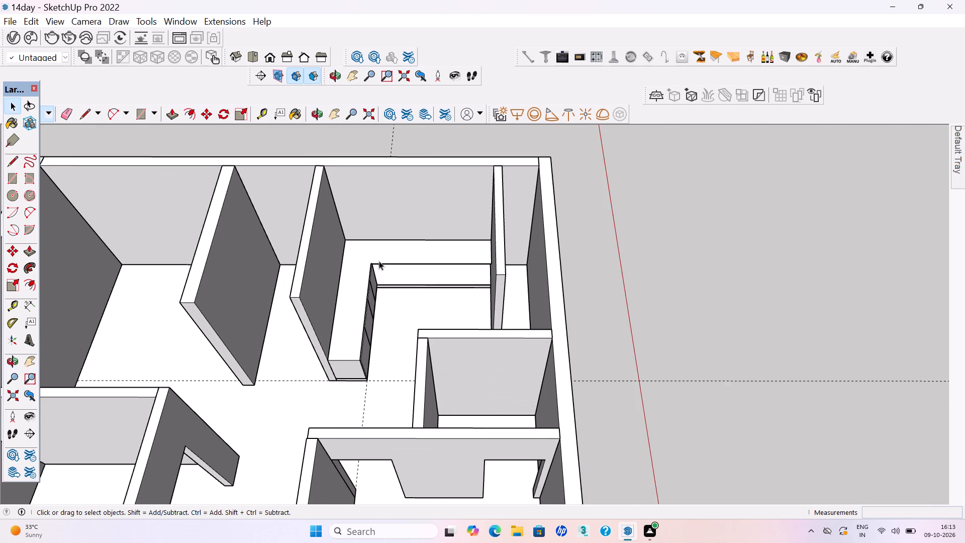
middle_drag(396, 273, 414, 233)
scroll(418, 263, up, 8)
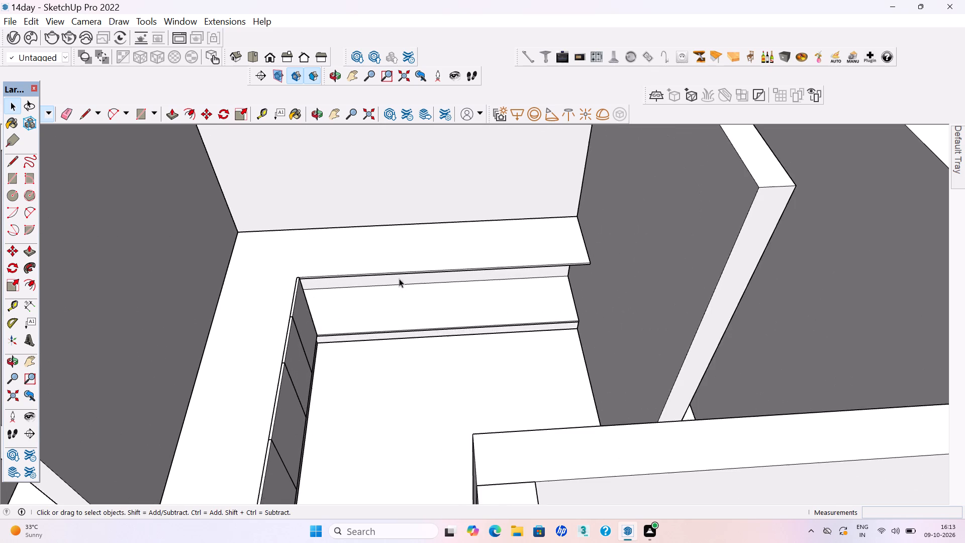
scroll(359, 275, up, 3)
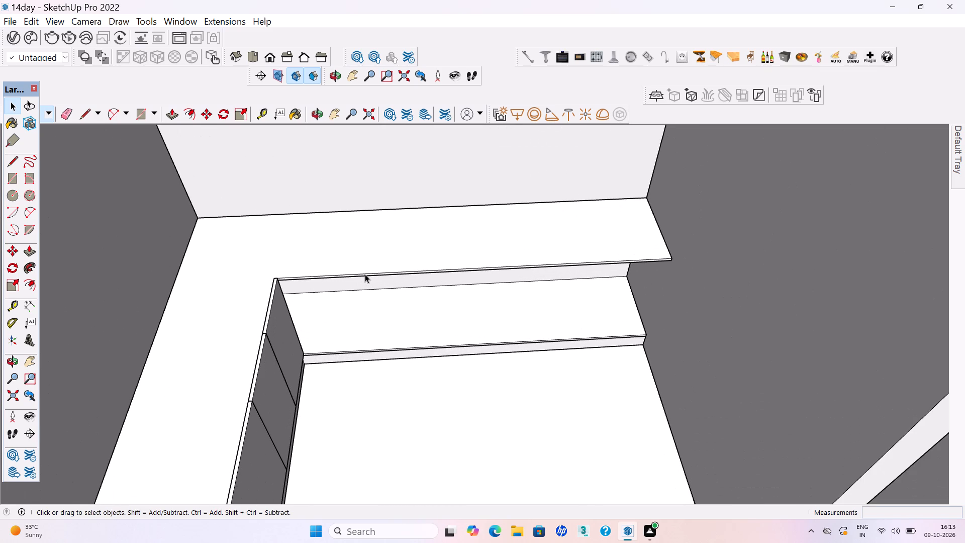
key(t)
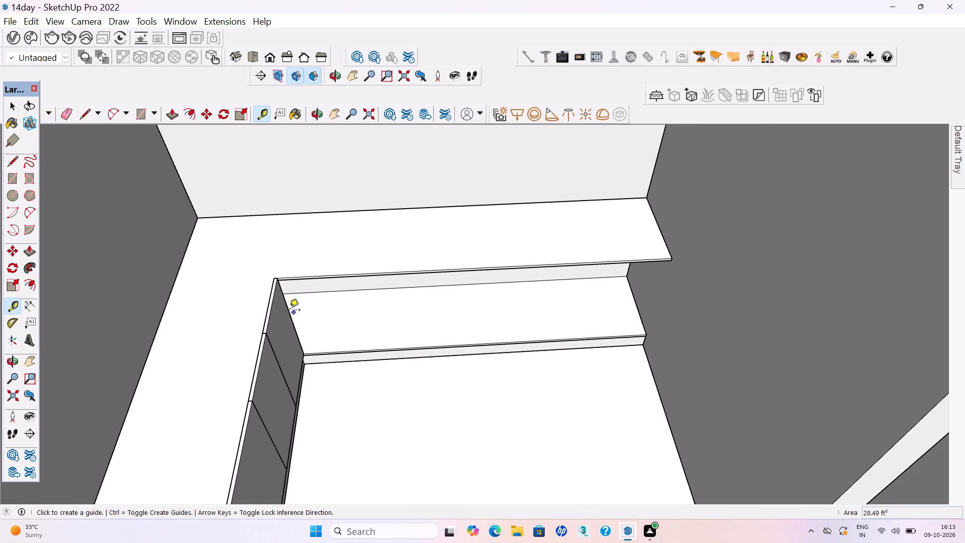
click(287, 308)
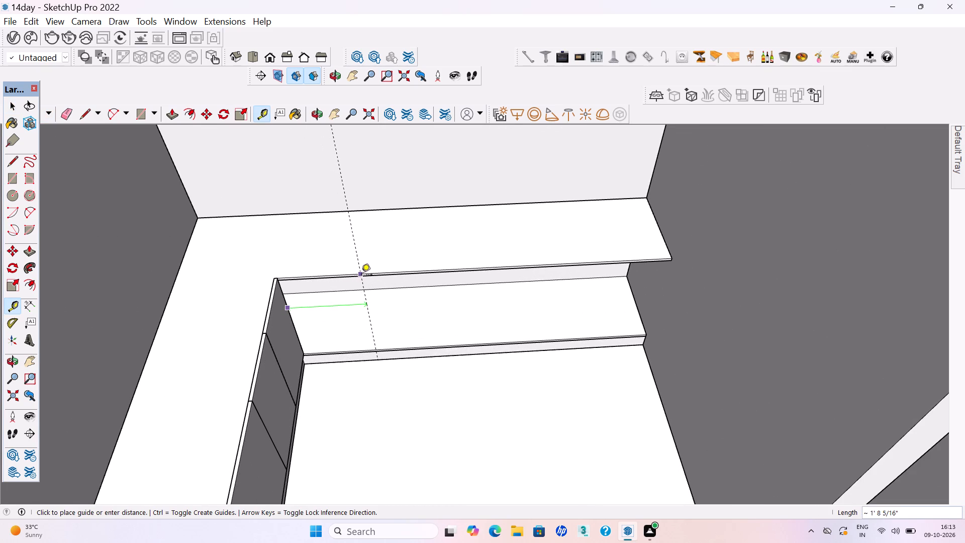
click(361, 276)
Draw a rectangle about 2' 6 5/16" by 1' 8 7/16" from the inner top corner to the guide at the base of this leg.
scroll(355, 324, up, 1)
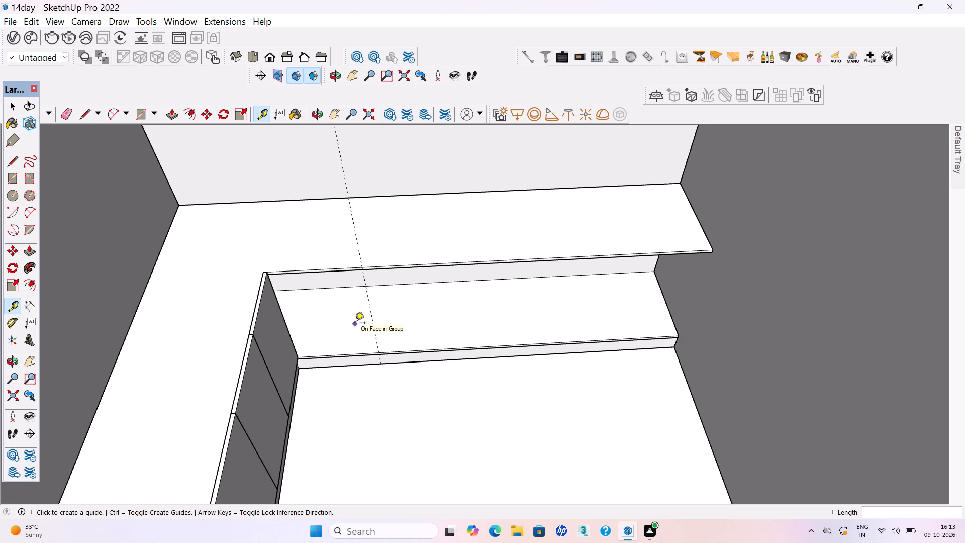
key(r)
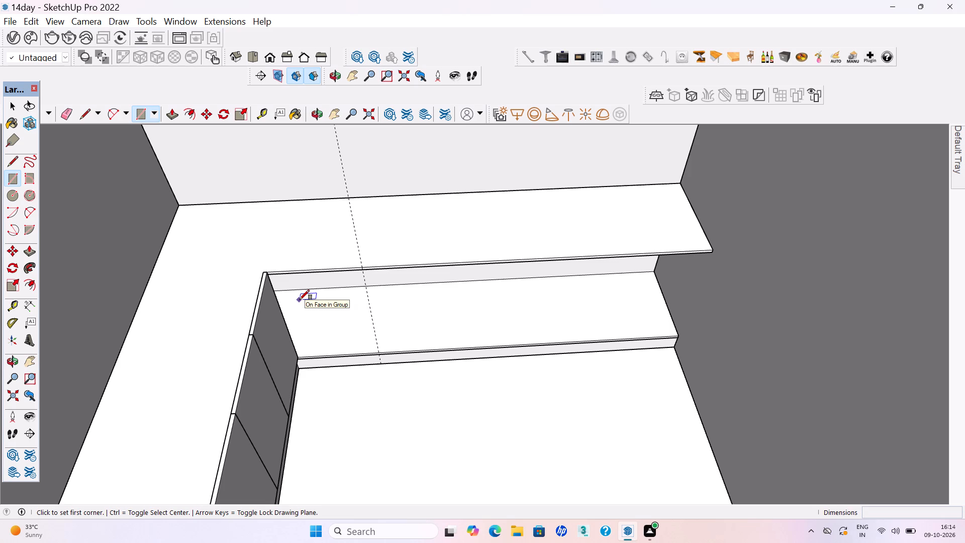
scroll(278, 291, up, 2)
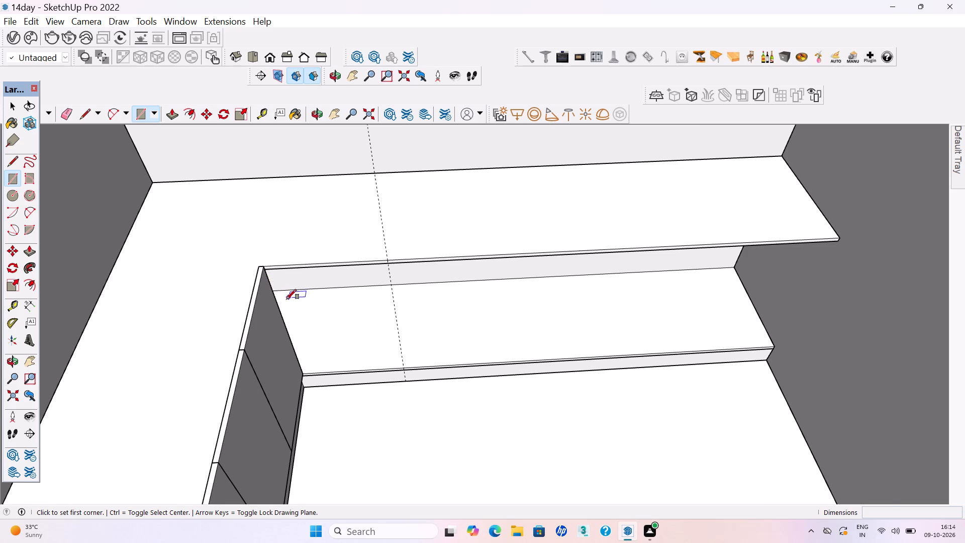
scroll(286, 299, up, 4)
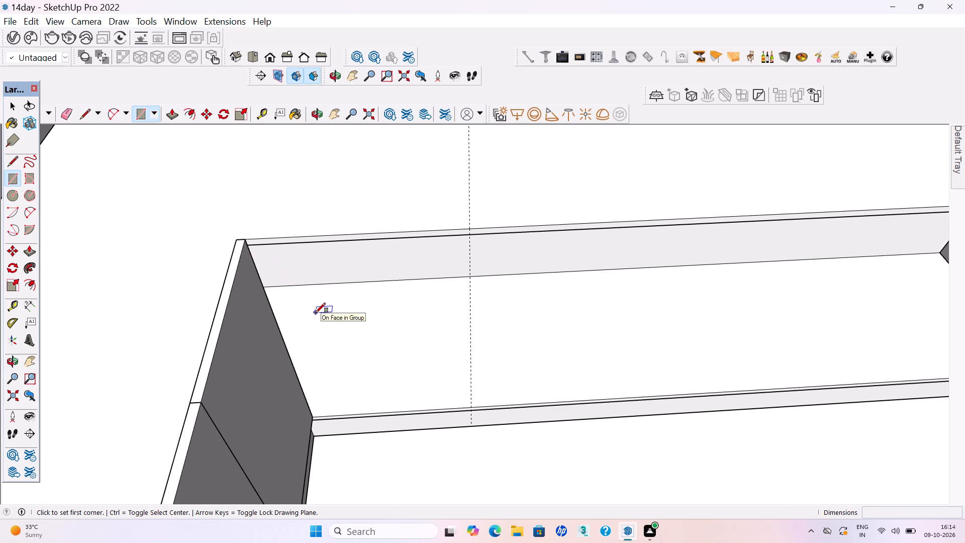
middle_drag(424, 308, 380, 276)
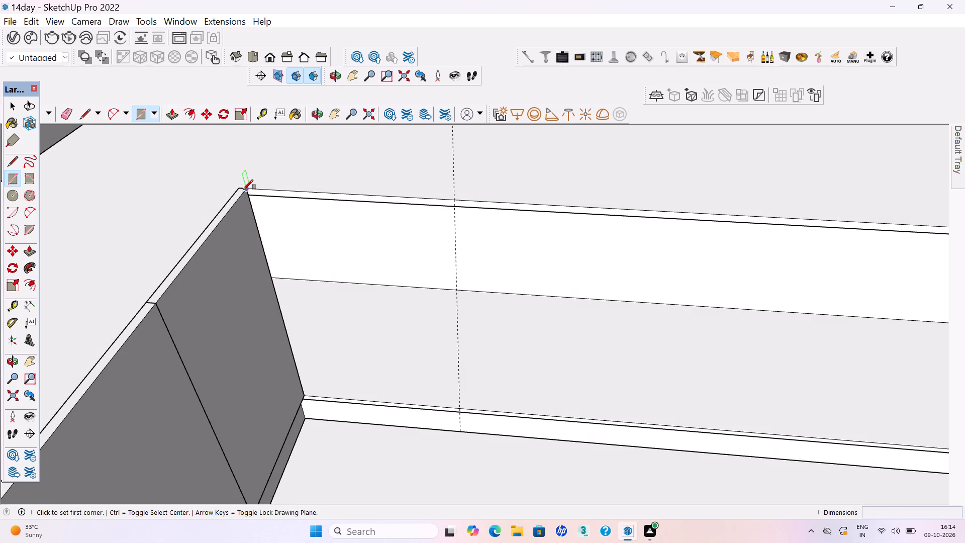
click(244, 190)
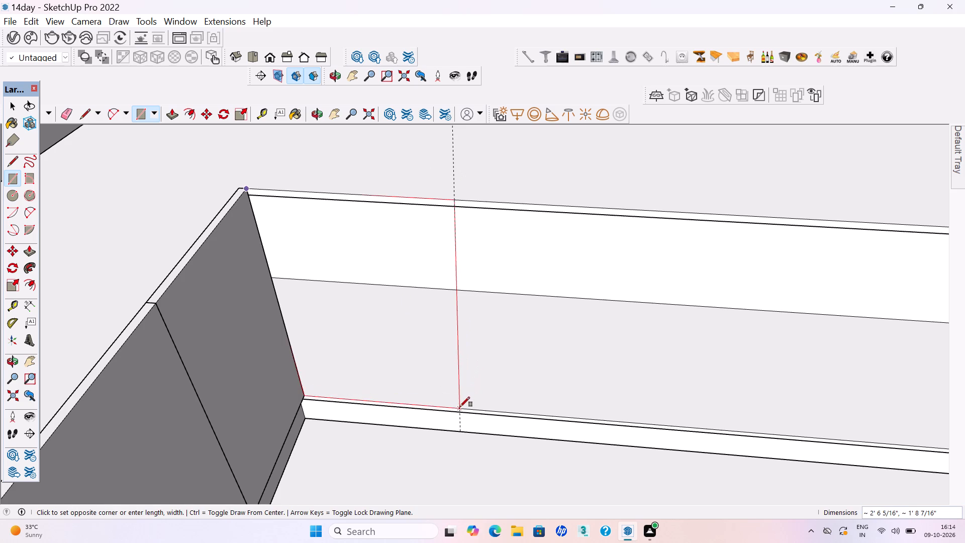
click(459, 408)
Push/Pull the new corner shutter rectangle outward 18 mm.
key(p)
key(Return)
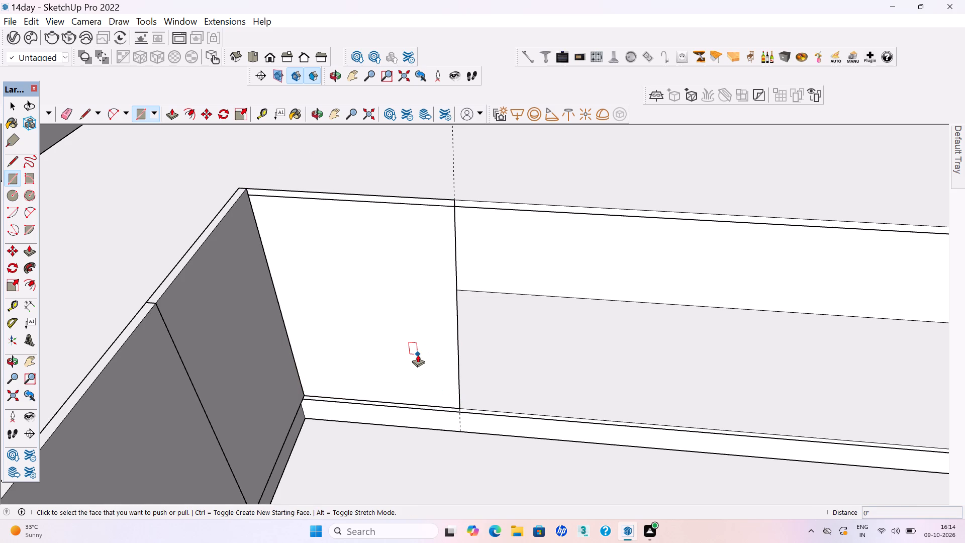
click(355, 271)
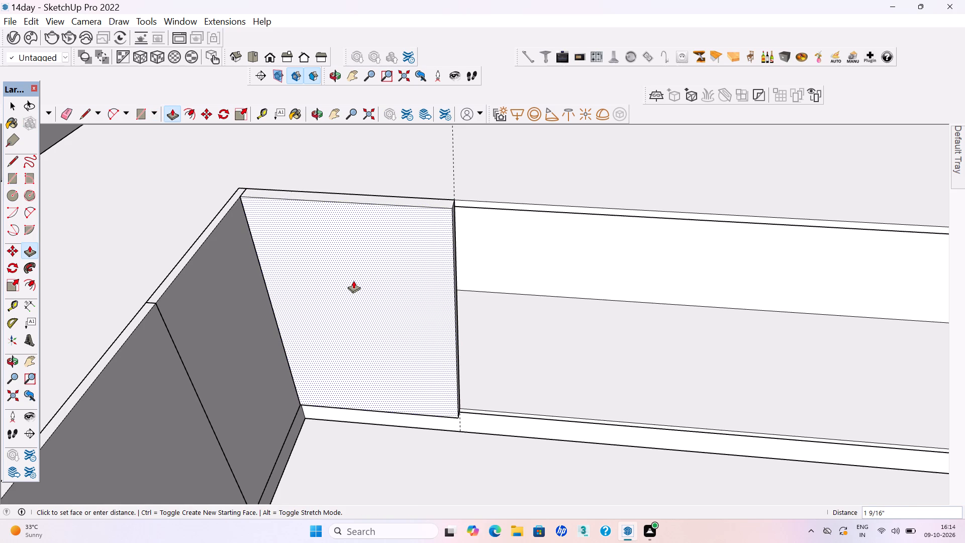
text(18mm)
key(Return)
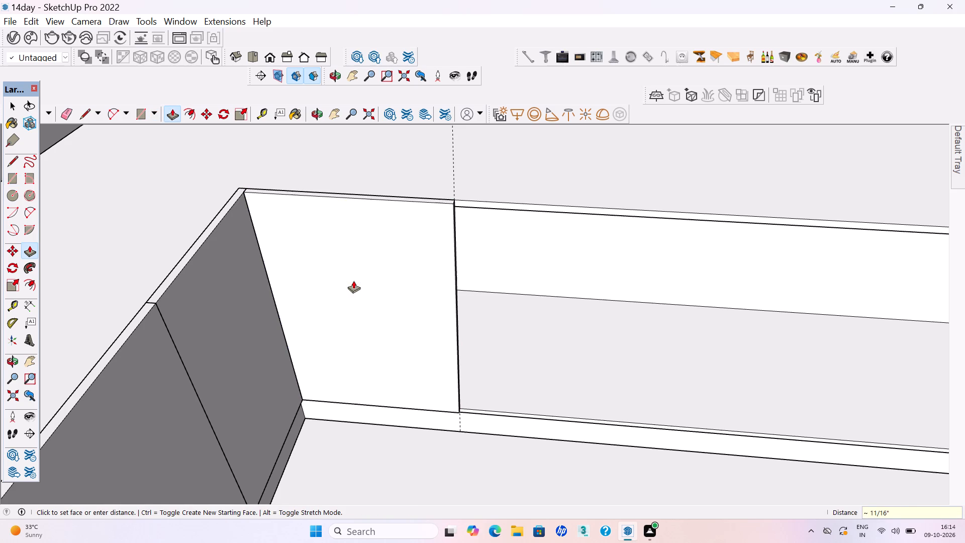
key(space)
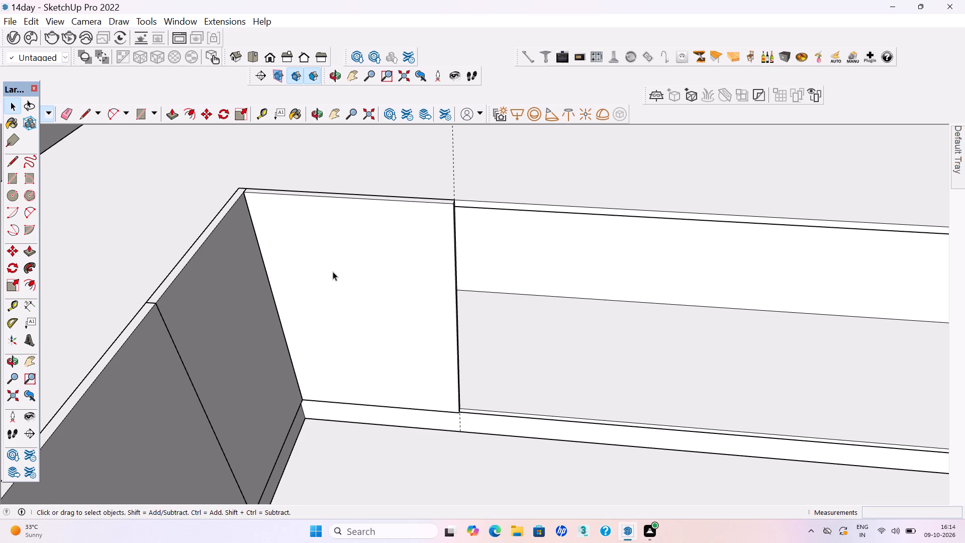
Place another vertical guide along this leg, offset from the guide at the new shutter's outer edge.
scroll(357, 269, down, 2)
key(t)
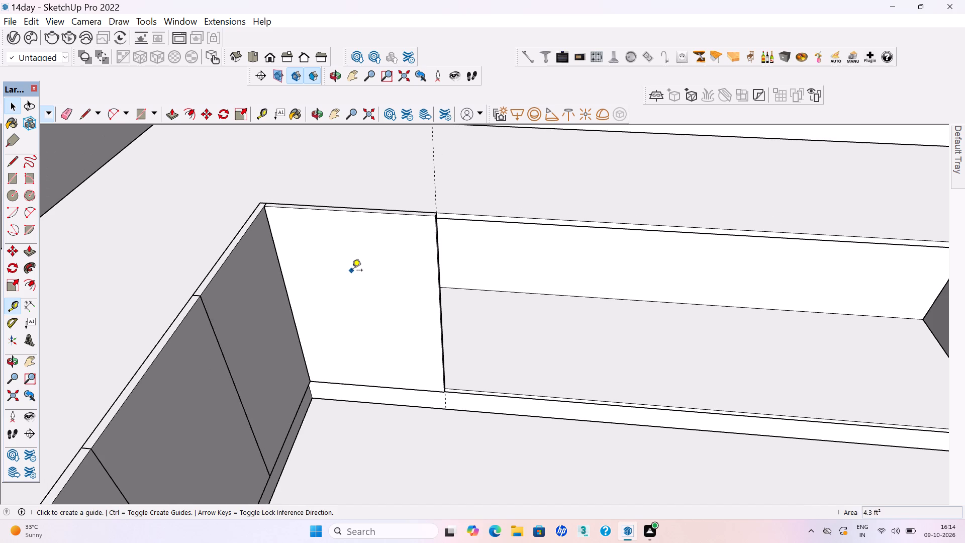
click(436, 190)
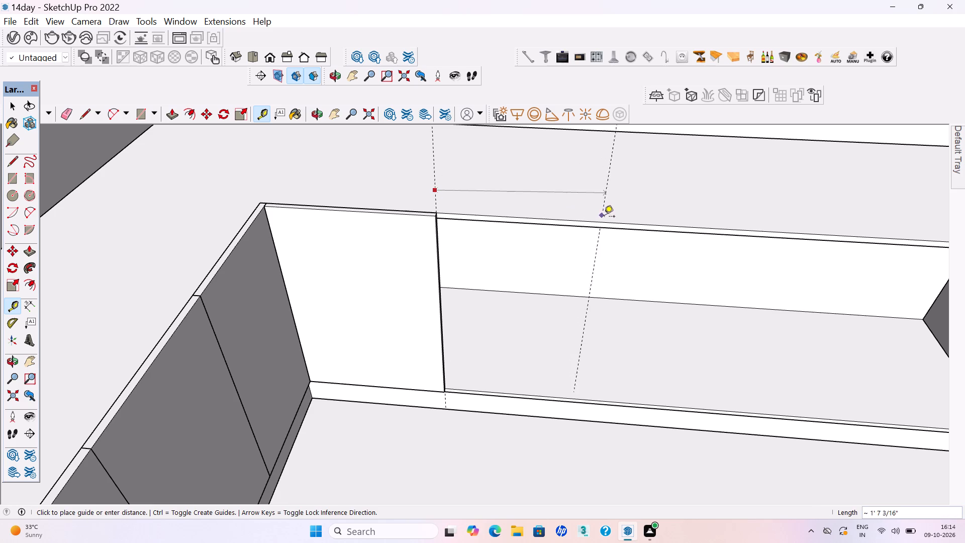
click(636, 226)
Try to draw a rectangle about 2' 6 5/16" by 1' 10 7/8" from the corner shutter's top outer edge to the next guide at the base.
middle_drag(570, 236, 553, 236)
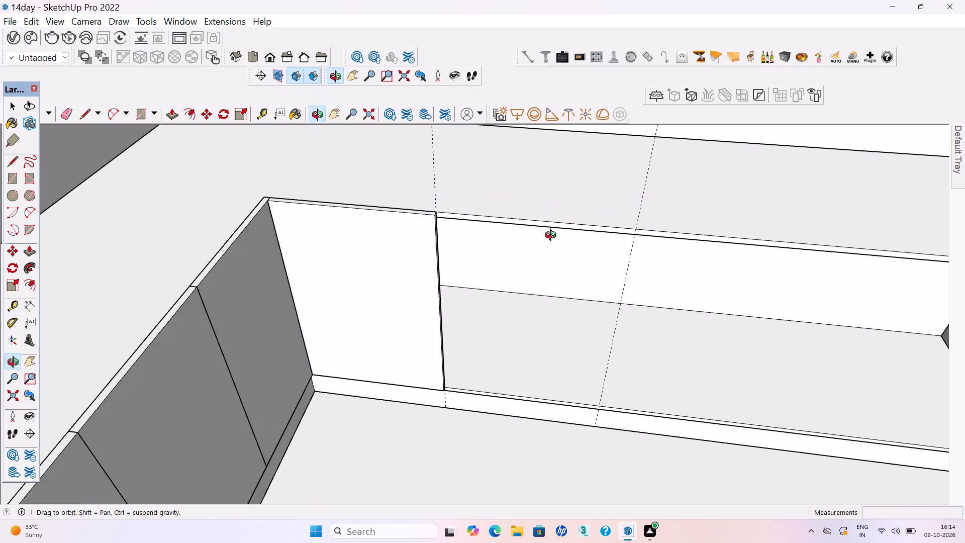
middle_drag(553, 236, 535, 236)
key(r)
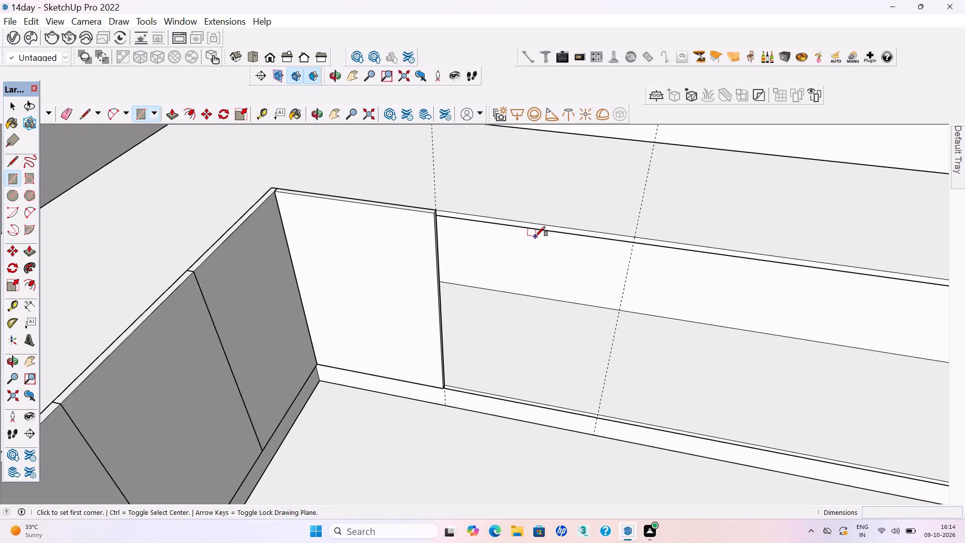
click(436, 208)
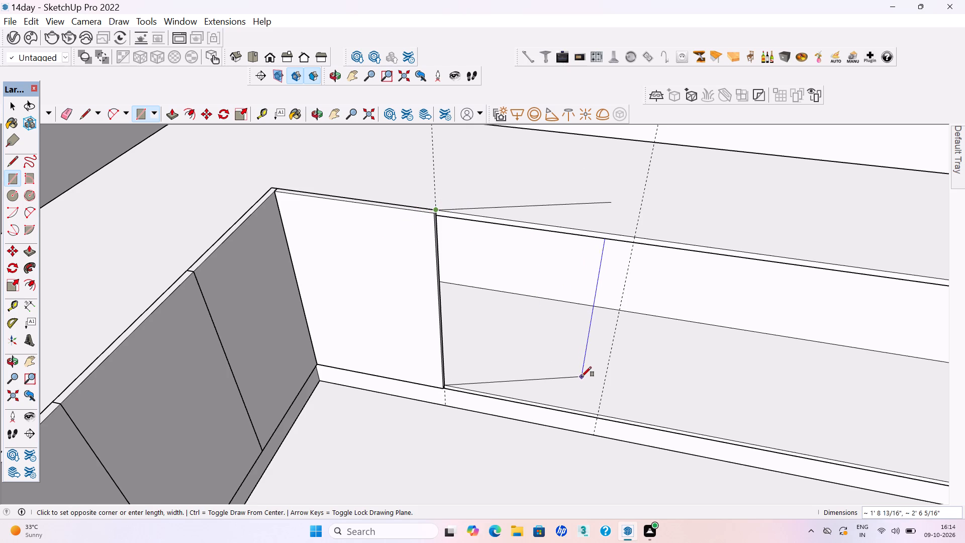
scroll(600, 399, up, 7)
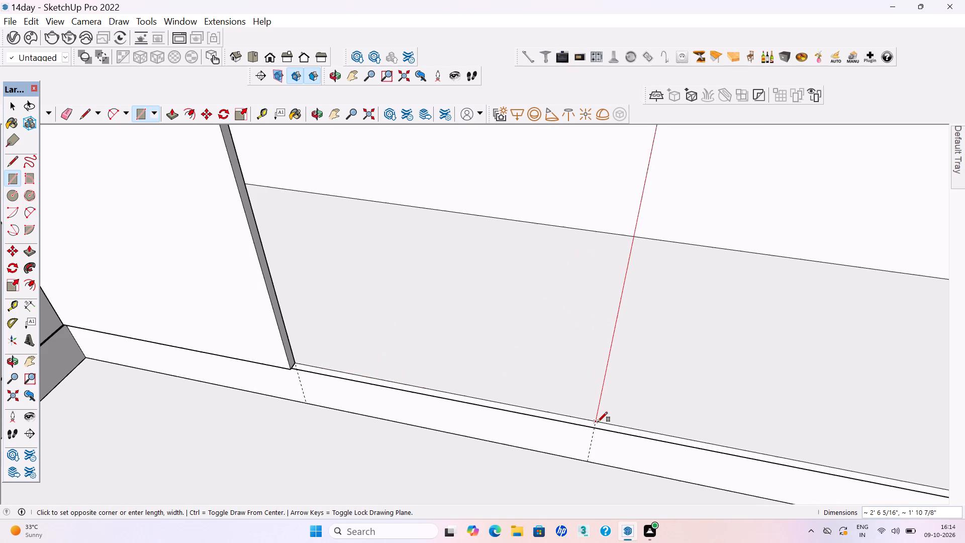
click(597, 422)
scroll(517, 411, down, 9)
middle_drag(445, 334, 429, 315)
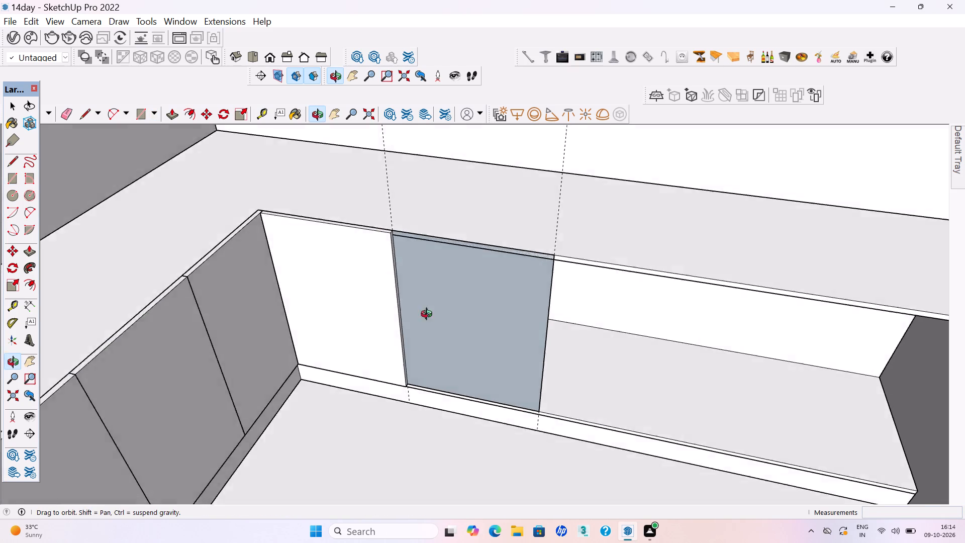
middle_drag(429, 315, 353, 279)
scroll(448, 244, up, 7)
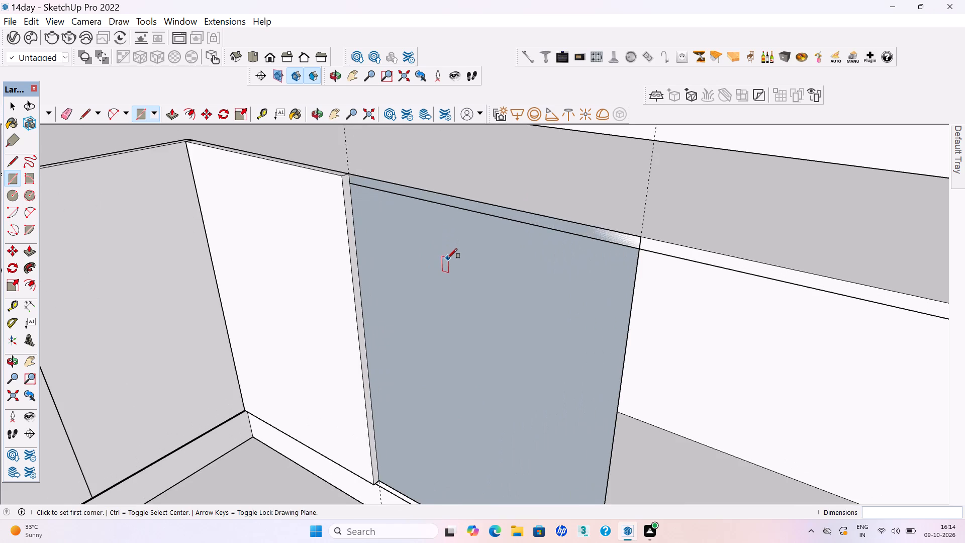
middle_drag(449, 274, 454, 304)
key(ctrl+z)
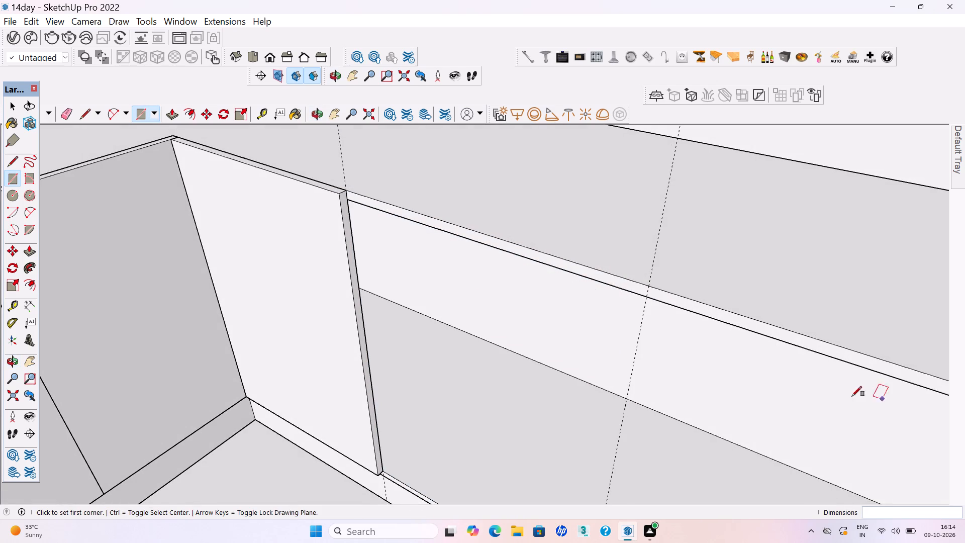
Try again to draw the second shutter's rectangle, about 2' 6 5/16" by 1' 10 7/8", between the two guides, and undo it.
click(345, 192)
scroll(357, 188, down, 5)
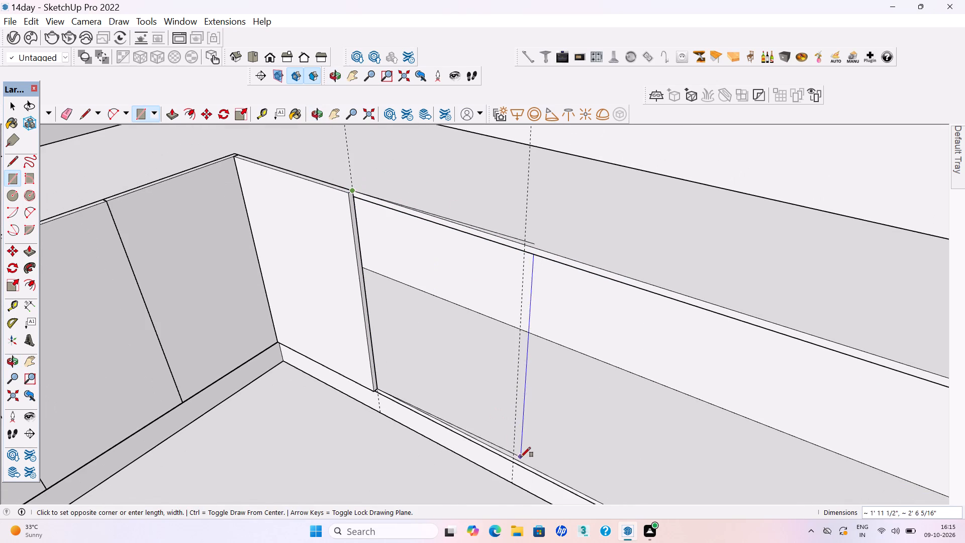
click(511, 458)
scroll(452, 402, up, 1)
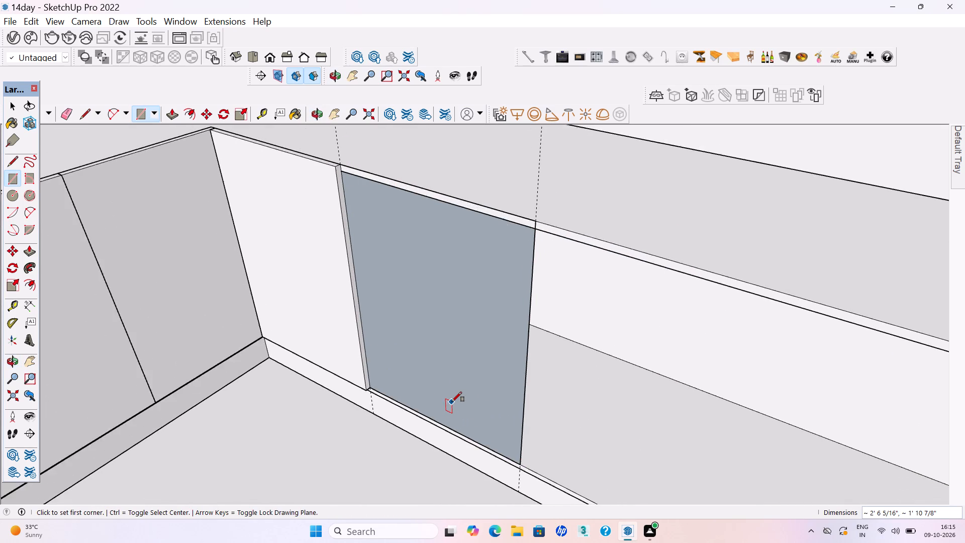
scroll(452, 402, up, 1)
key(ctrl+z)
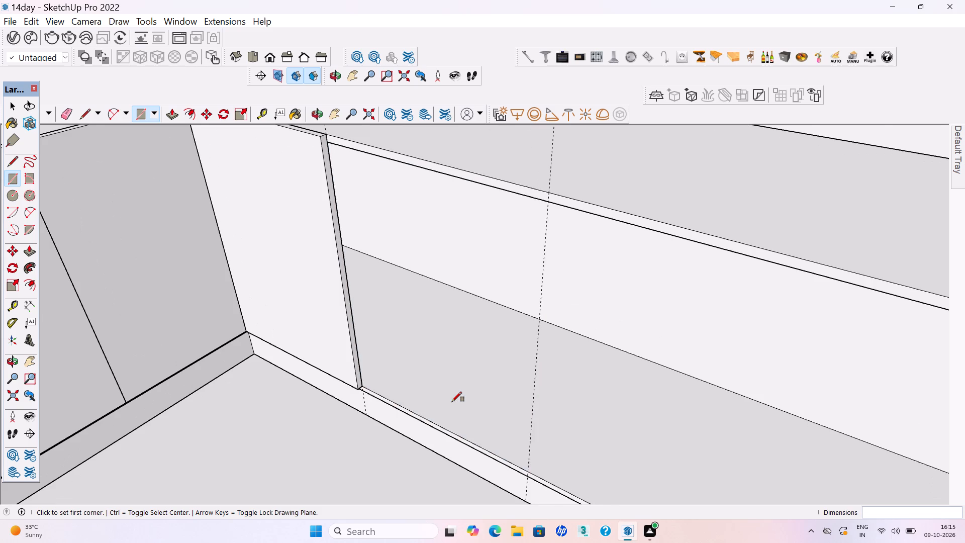
Draw a rectangle about 2' 6 5/16" by 1' 10 11/16" from just beside the corner shutter's top edge to the guide at the base.
scroll(452, 402, down, 4)
middle_drag(413, 406, 500, 406)
scroll(489, 302, up, 4)
scroll(299, 221, up, 4)
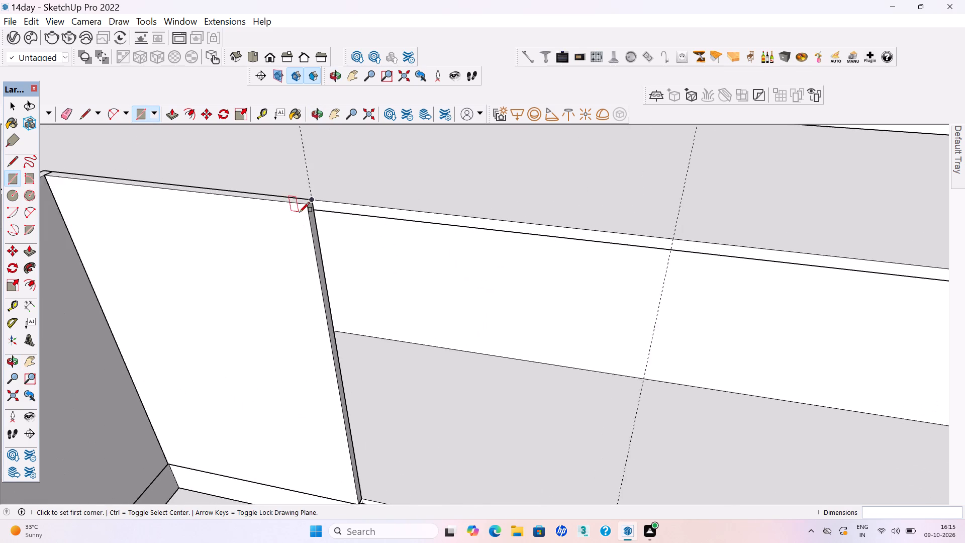
scroll(331, 198, up, 8)
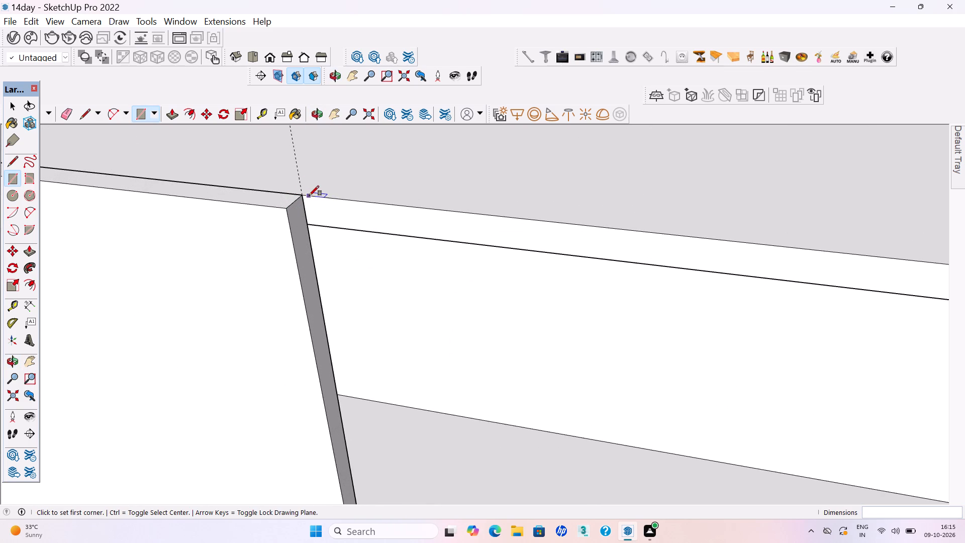
click(309, 196)
scroll(313, 192, down, 17)
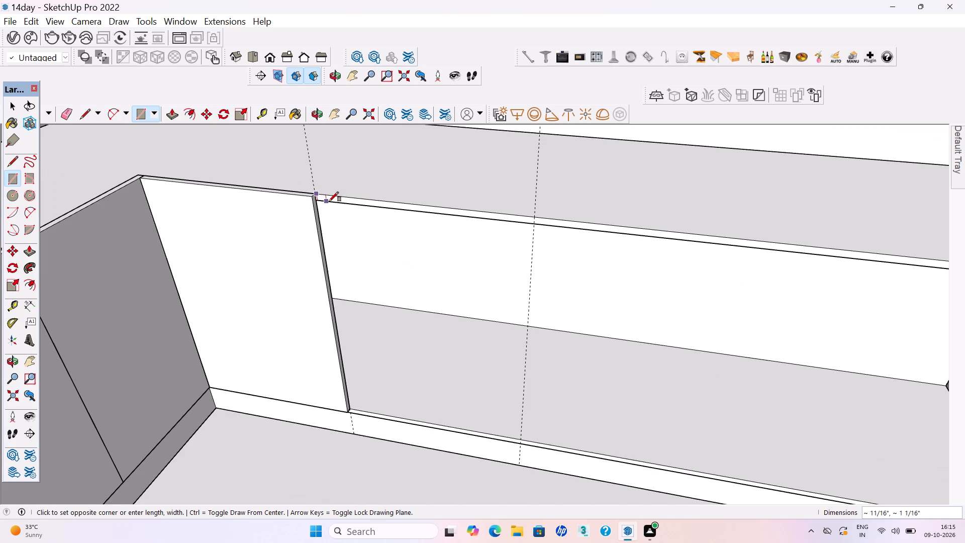
click(521, 438)
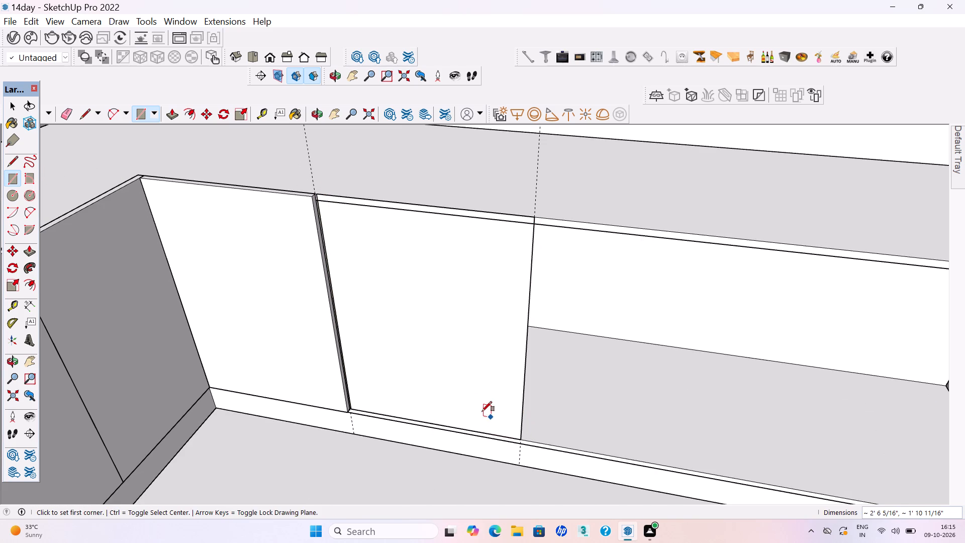
Push/Pull the second shutter rectangle outward about 11/16", flush with the corner shutter's front face.
key(p)
click(334, 235)
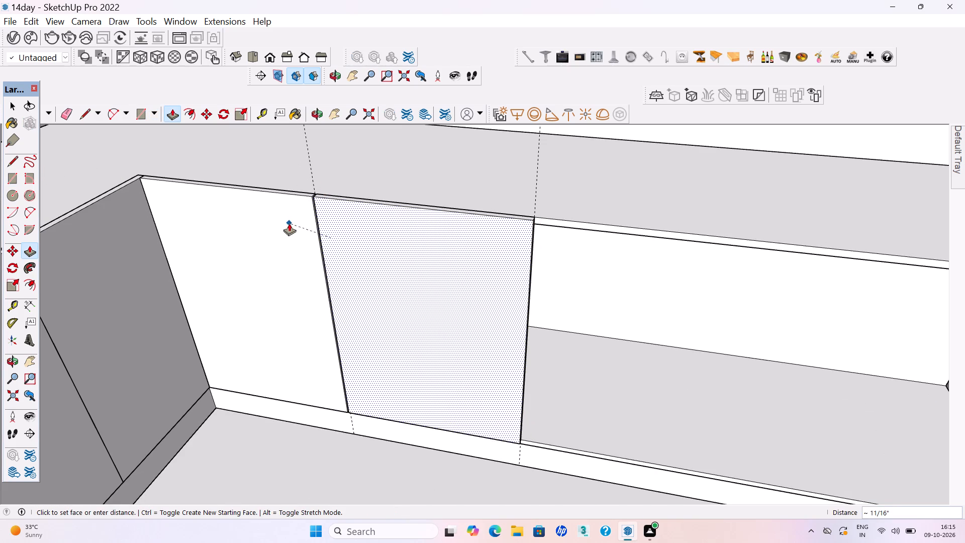
click(289, 223)
Select all of the second shutter's geometry and make it a group.
key(space)
middle_drag(380, 234, 404, 324)
scroll(400, 307, up, 1)
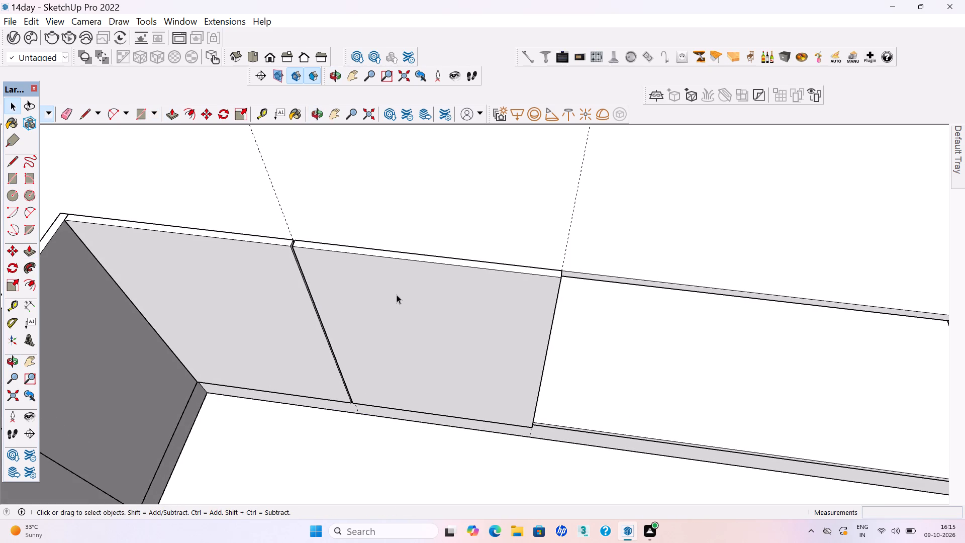
triple_click(396, 292)
right_click(396, 292)
click(422, 139)
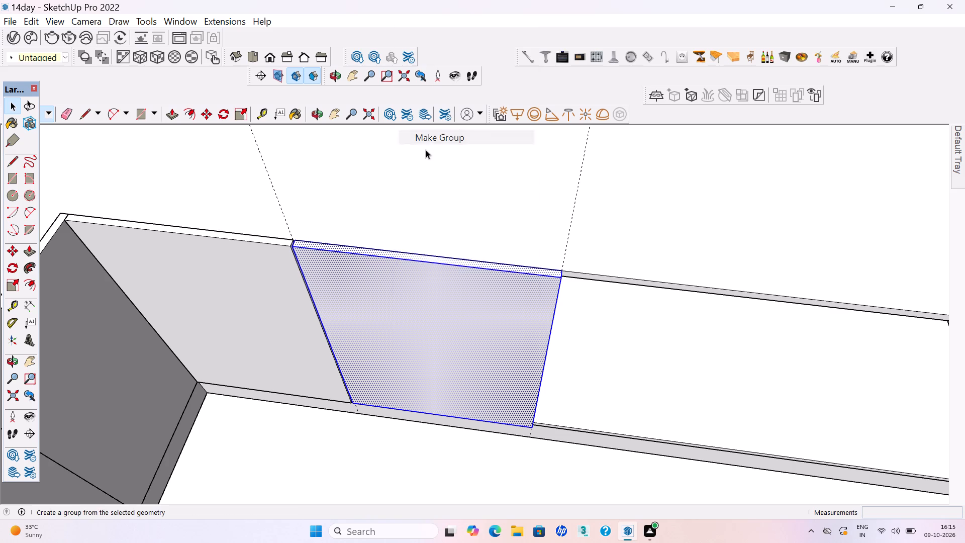
Deselect the new shutter group and save the model.
scroll(350, 328, down, 15)
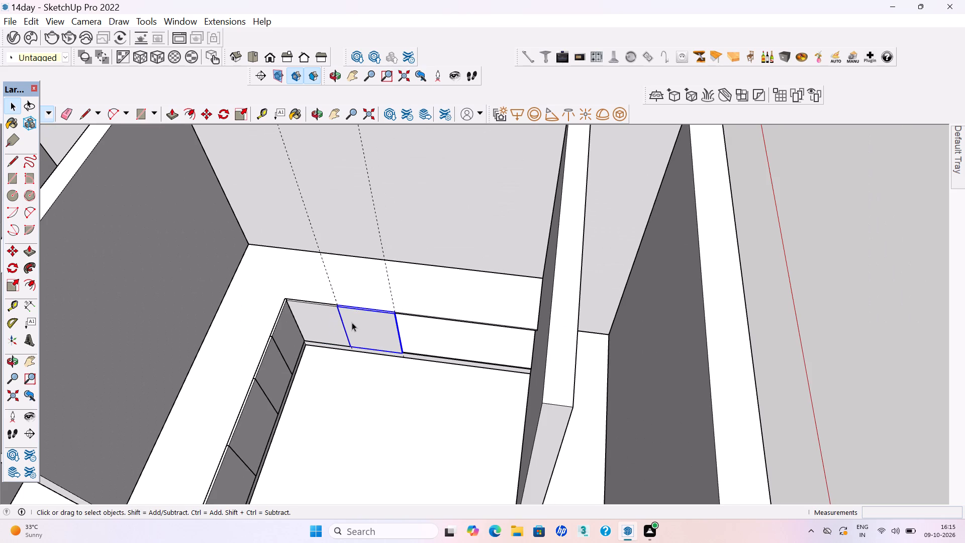
scroll(355, 329, down, 6)
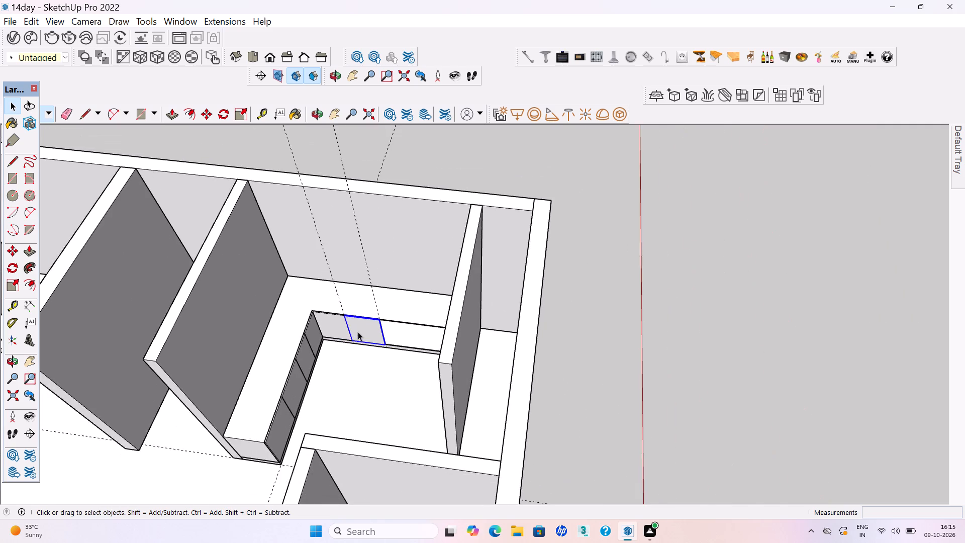
middle_drag(354, 332, 378, 291)
click(550, 332)
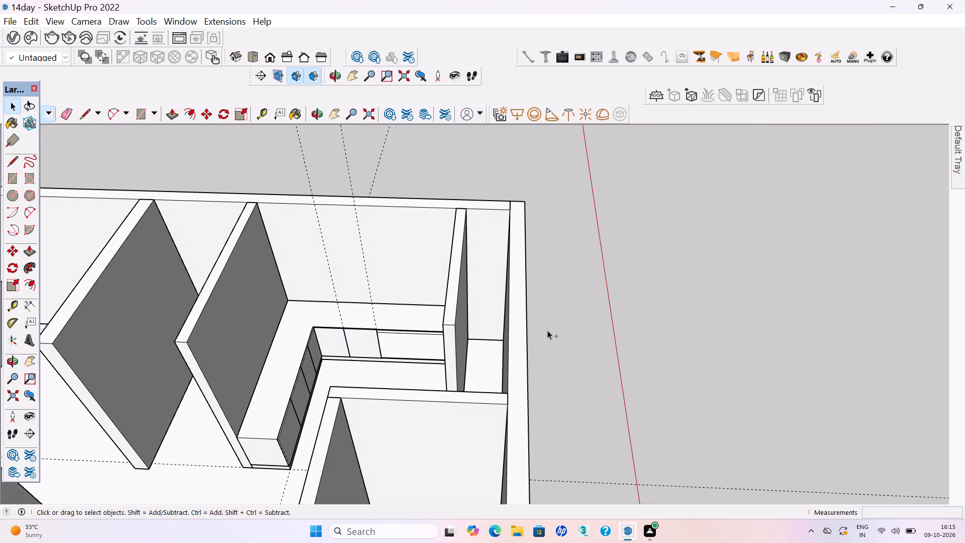
key(ctrl+s)
key(ctrl+s)
Place a guide about 1' 9 1/16" along this leg from the guide at the second shutter's outer edge.
scroll(355, 339, up, 8)
scroll(403, 317, up, 8)
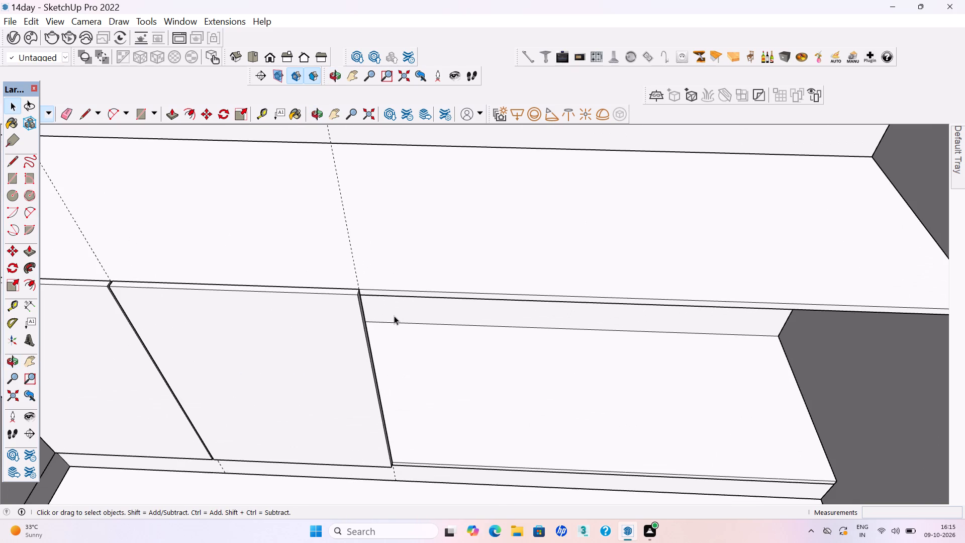
key(t)
scroll(365, 290, up, 3)
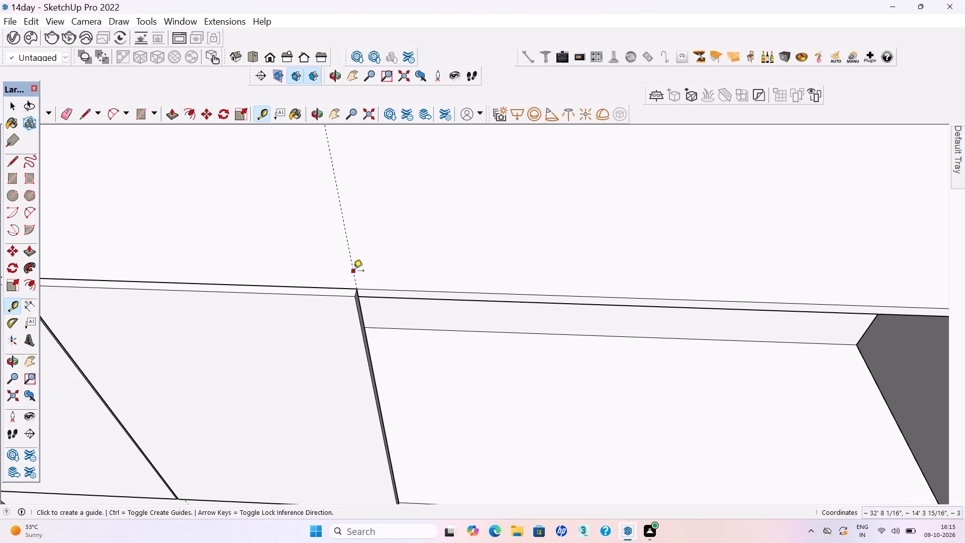
click(353, 271)
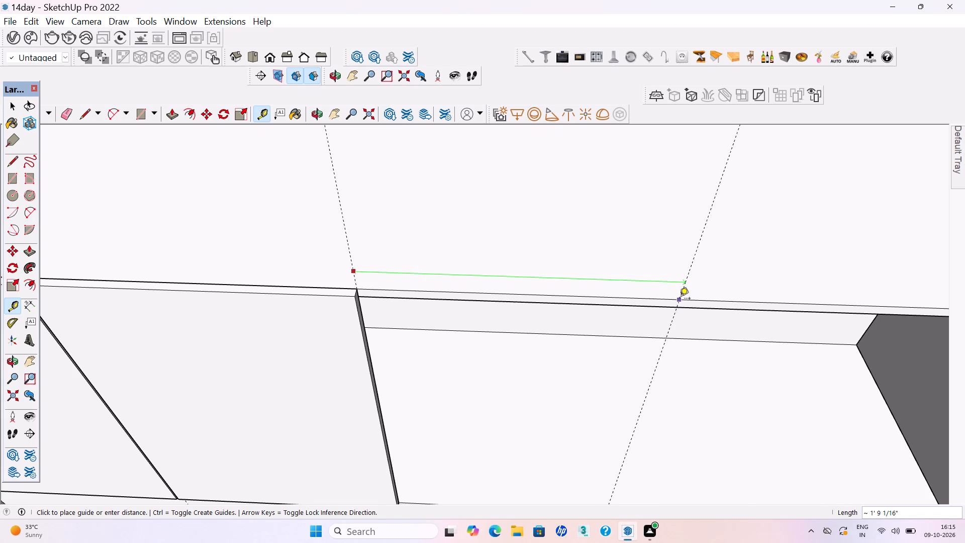
click(680, 299)
Draw a rectangle about 2' 6 5/16" by 1' 9 1/8" from the second shutter's top outer corner to the new guide at the base.
middle_drag(566, 330, 543, 310)
key(r)
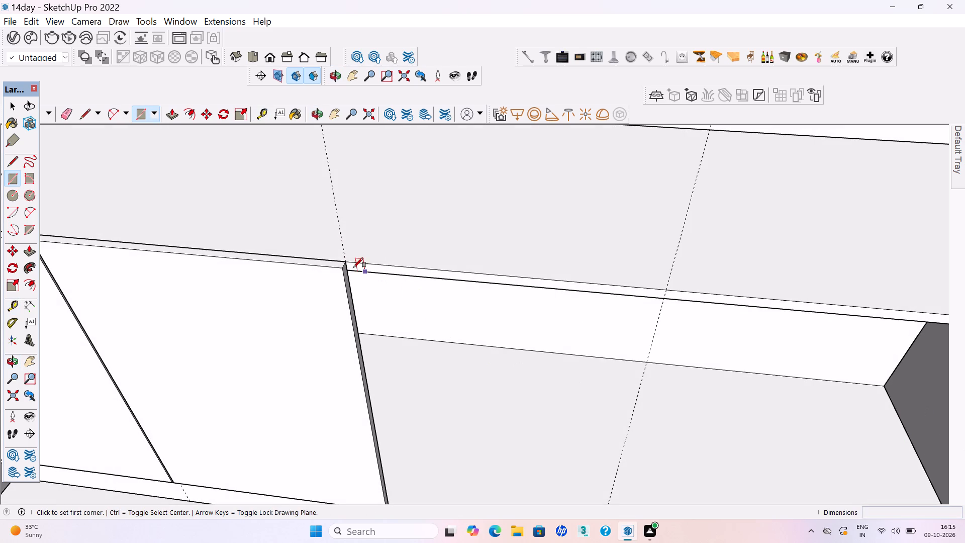
click(345, 262)
scroll(337, 265, down, 4)
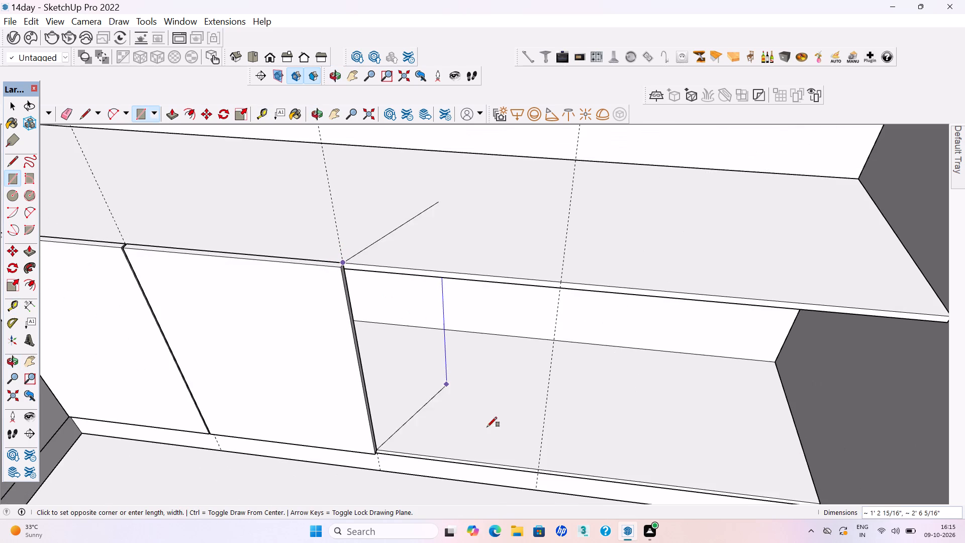
click(537, 467)
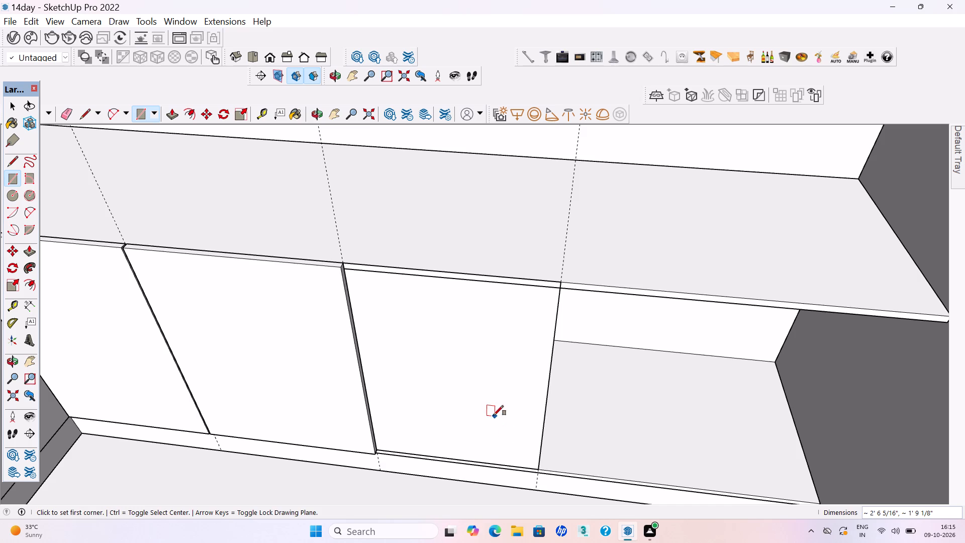
Push/Pull the third shutter rectangle outward about 11/16", flush with the neighbouring shutter's front face.
key(p)
click(374, 284)
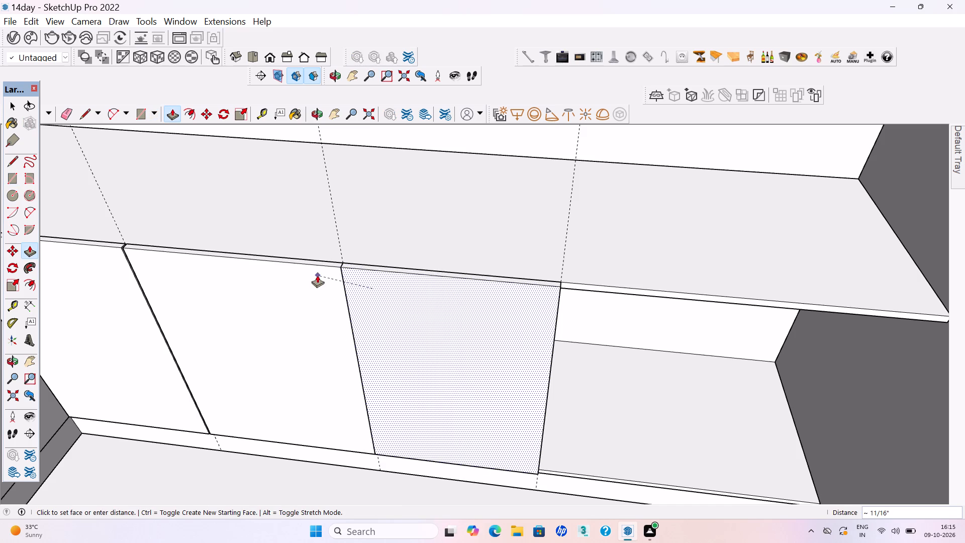
click(317, 275)
Select all of the third shutter's geometry and make it a group.
key(space)
triple_click(427, 292)
right_click(427, 292)
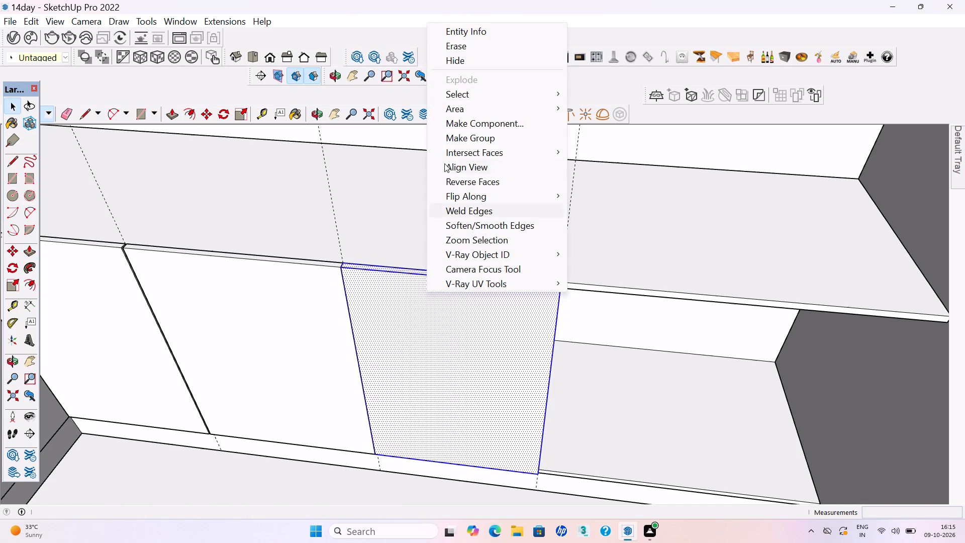
click(454, 138)
Deselect the third shutter and check the L-shaped cabinet's shutters within the surrounding floor plan.
scroll(477, 316, down, 5)
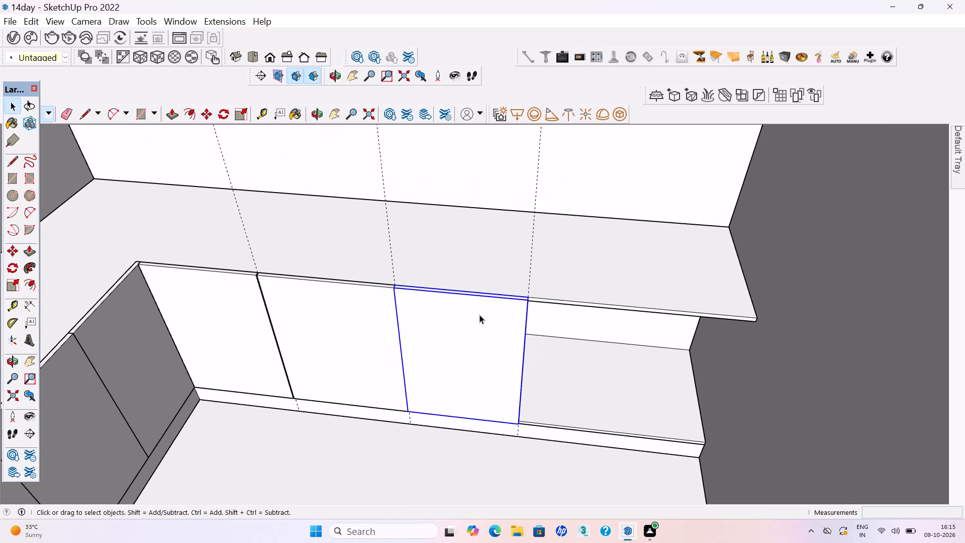
scroll(532, 336, down, 4)
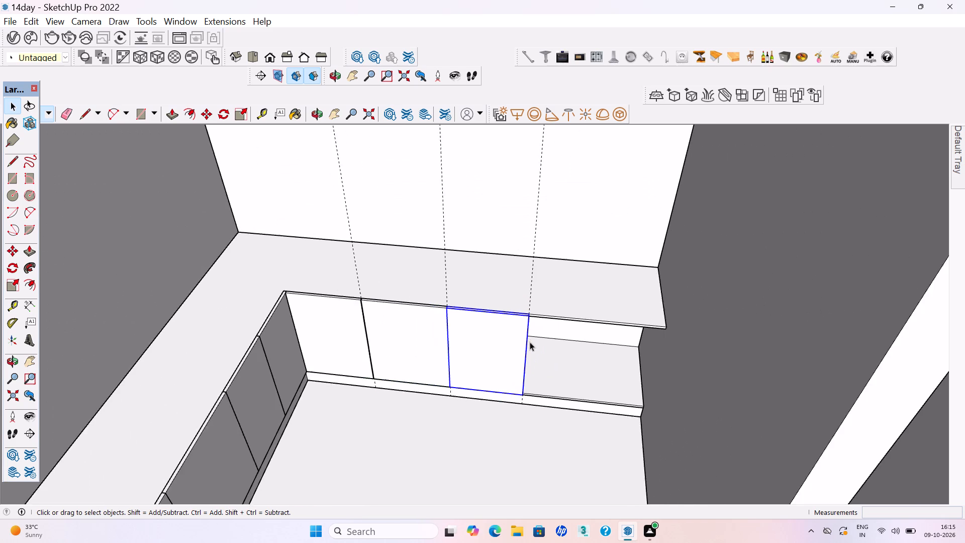
scroll(526, 345, down, 3)
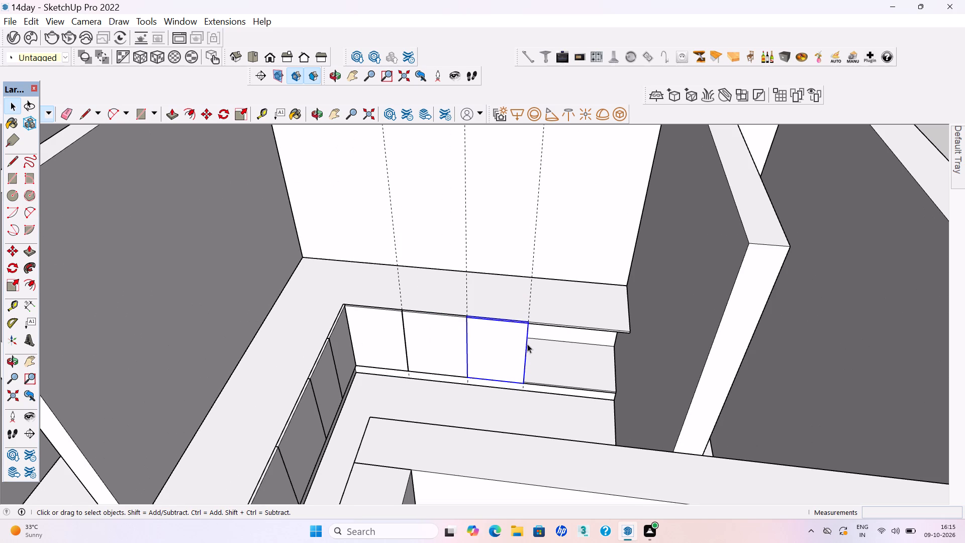
scroll(528, 342, down, 1)
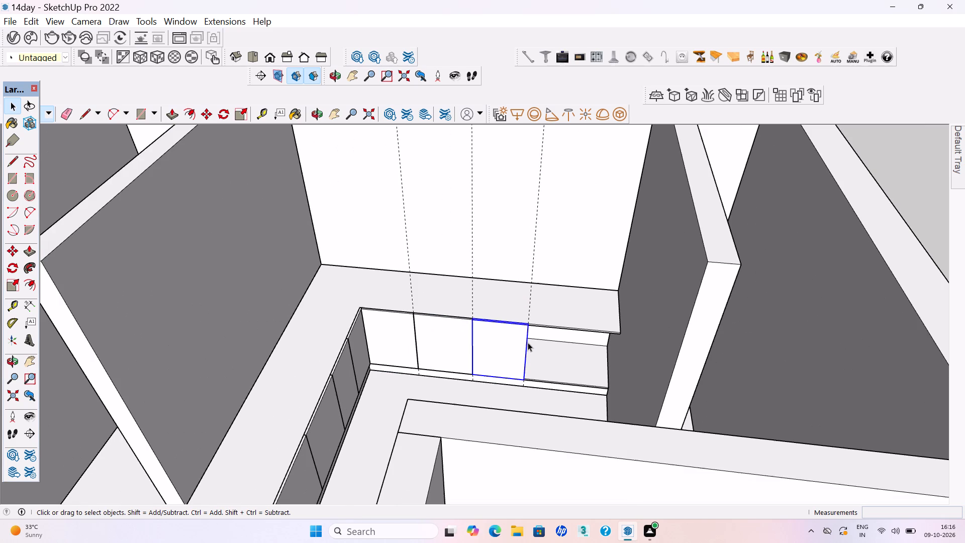
scroll(528, 342, down, 2)
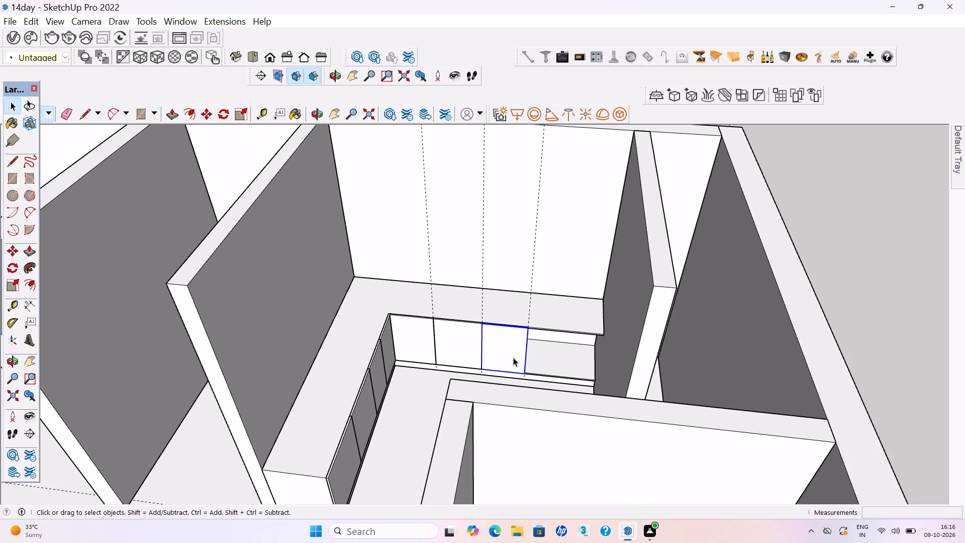
middle_drag(510, 367, 523, 368)
scroll(486, 331, down, 5)
click(720, 299)
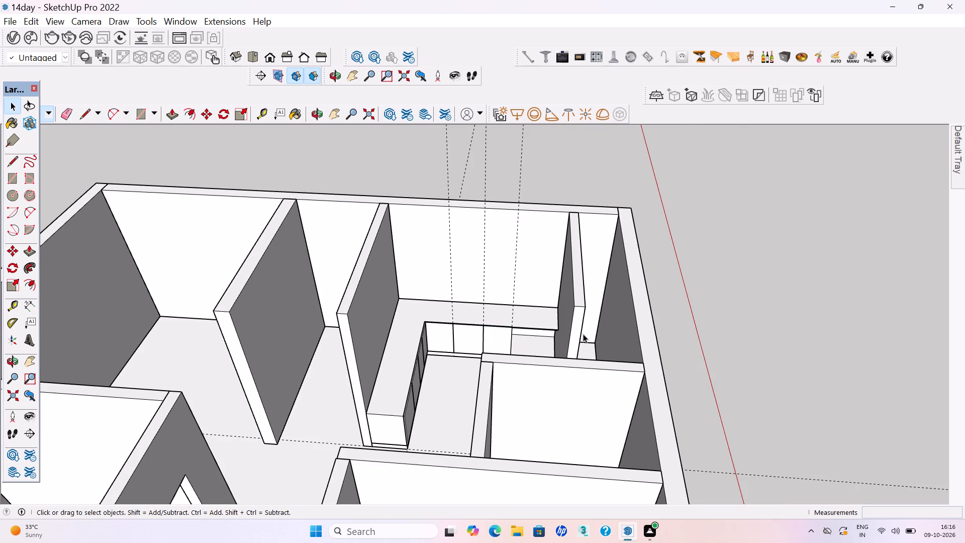
Save the model.
key(ctrl+s)
key(ctrl+s)
key(ctrl+s)
Draw a rectangle about 2' 6 5/16" by 2' 10 1/16" from the third shutter's top outer corner to the cabinet's far end at the base.
scroll(488, 333, down, 2)
middle_drag(492, 337, 500, 393)
scroll(526, 337, up, 1)
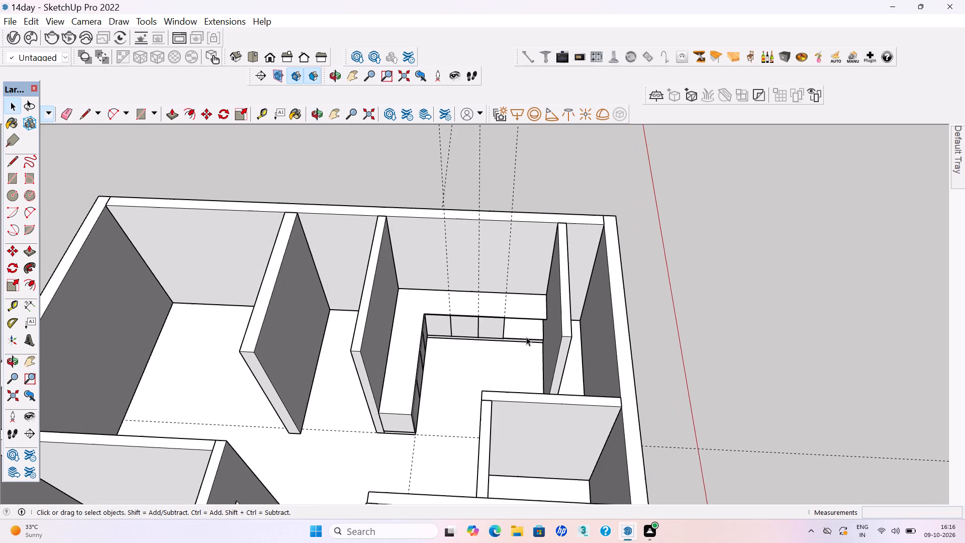
scroll(526, 337, up, 1)
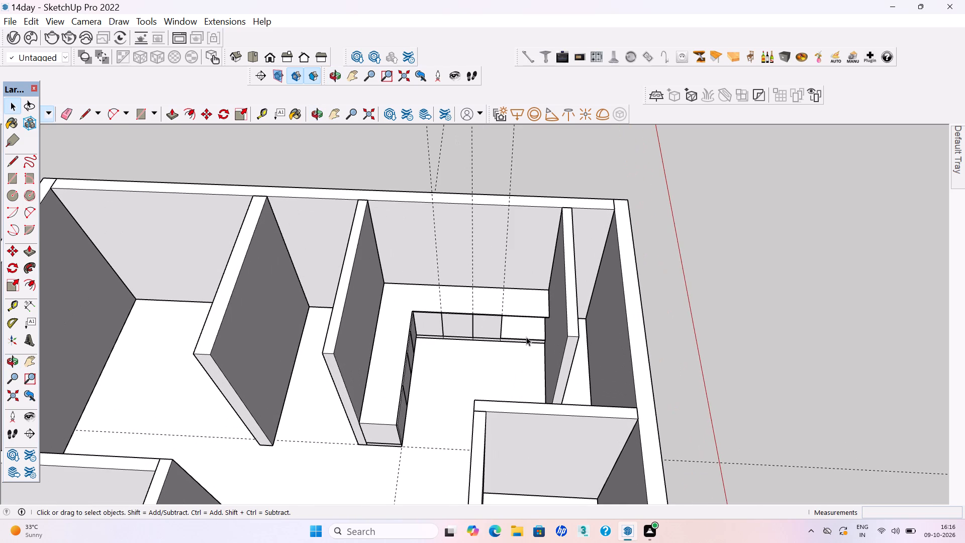
scroll(526, 337, up, 5)
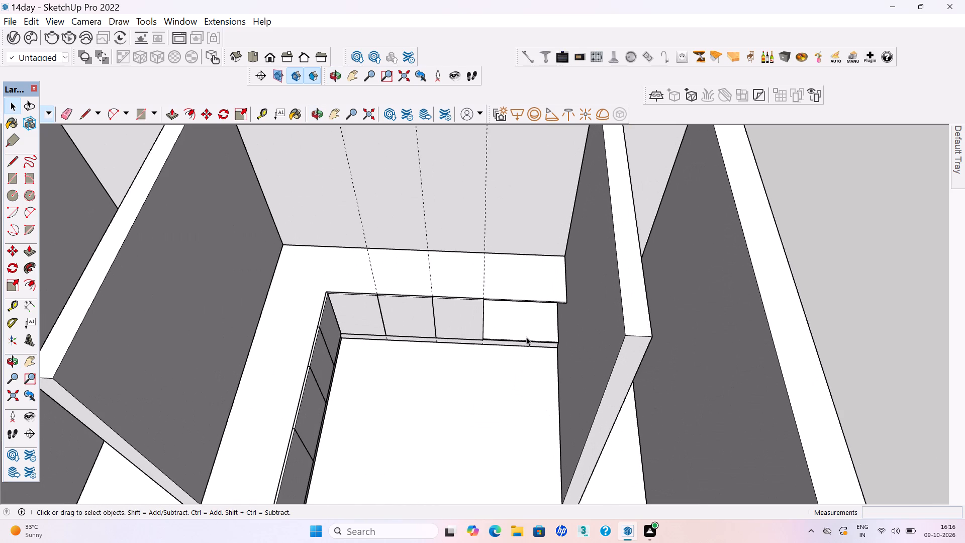
key(r)
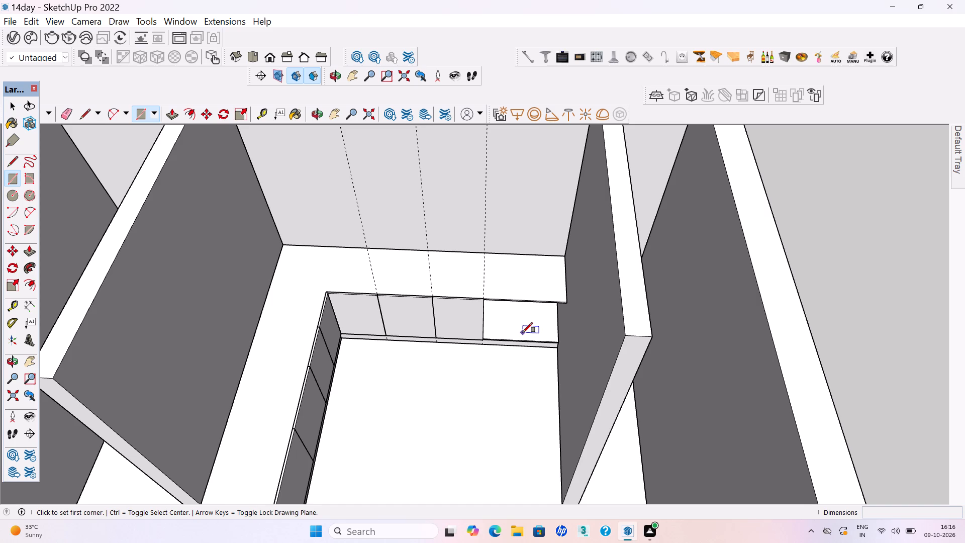
scroll(489, 320, up, 6)
middle_drag(515, 299, 477, 243)
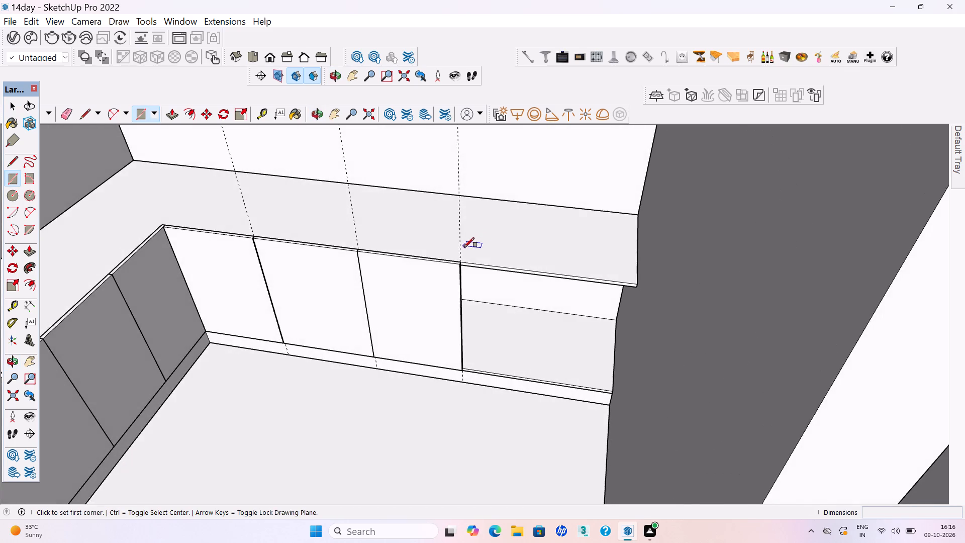
scroll(465, 246, up, 5)
scroll(464, 261, up, 17)
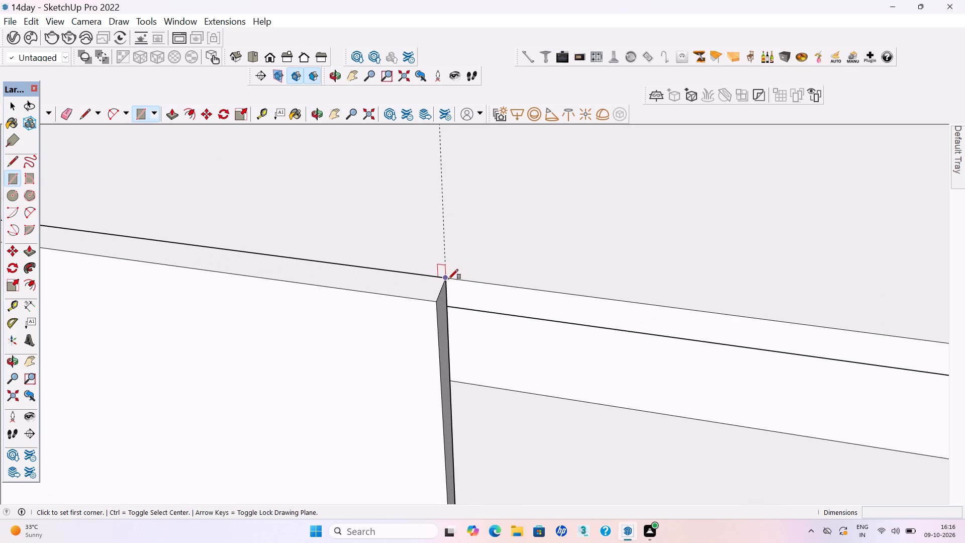
scroll(448, 279, up, 3)
click(447, 276)
scroll(460, 284, down, 10)
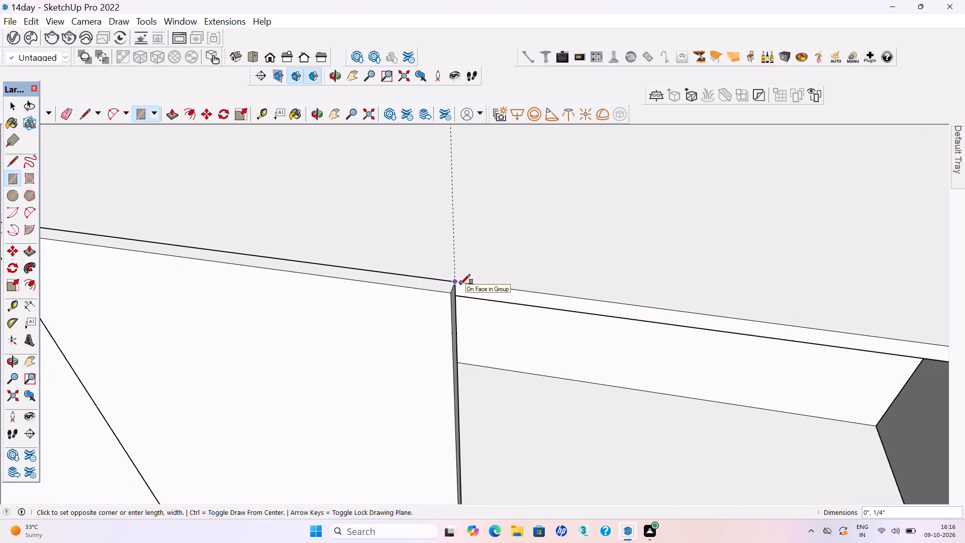
scroll(460, 284, down, 15)
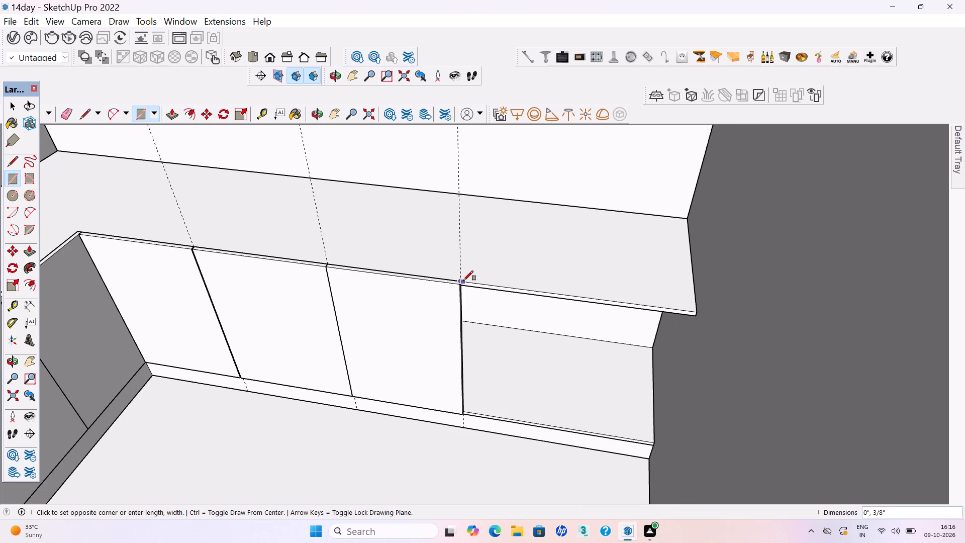
scroll(463, 281, down, 2)
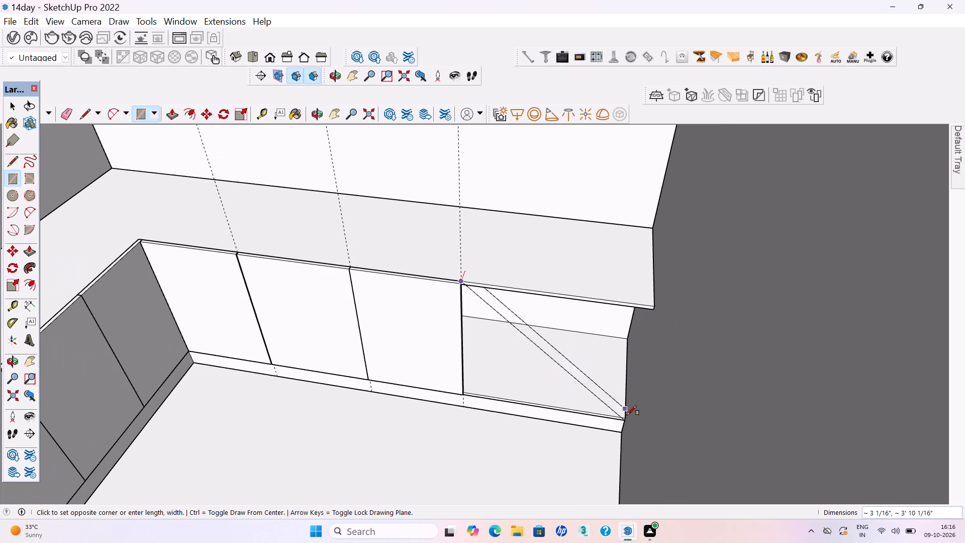
click(627, 416)
Push/Pull the fourth shutter rectangle outward, flush with the neighbouring shutter's front face.
key(p)
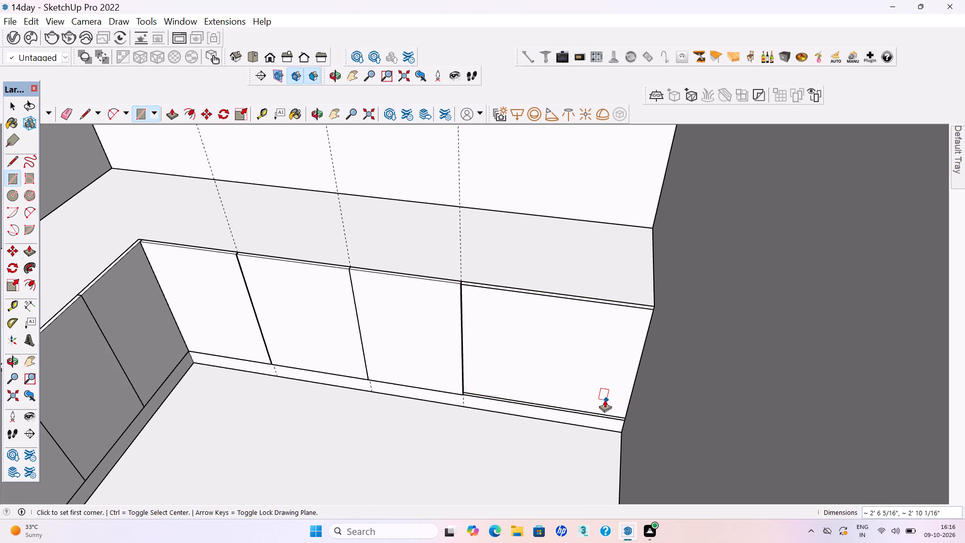
click(480, 314)
click(432, 300)
key(space)
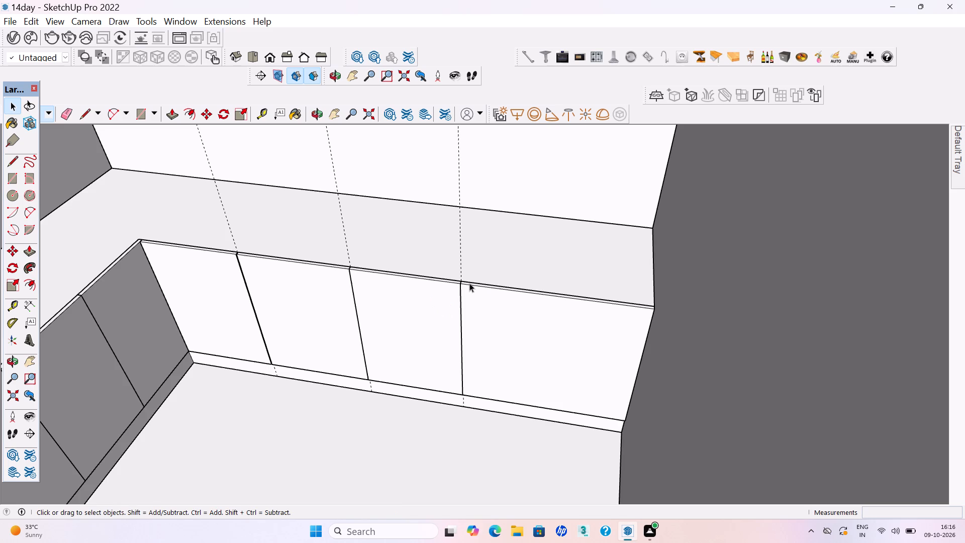
Select all of the fourth shutter's geometry, make it a group and deselect it.
middle_drag(473, 284, 498, 326)
scroll(498, 327, up, 4)
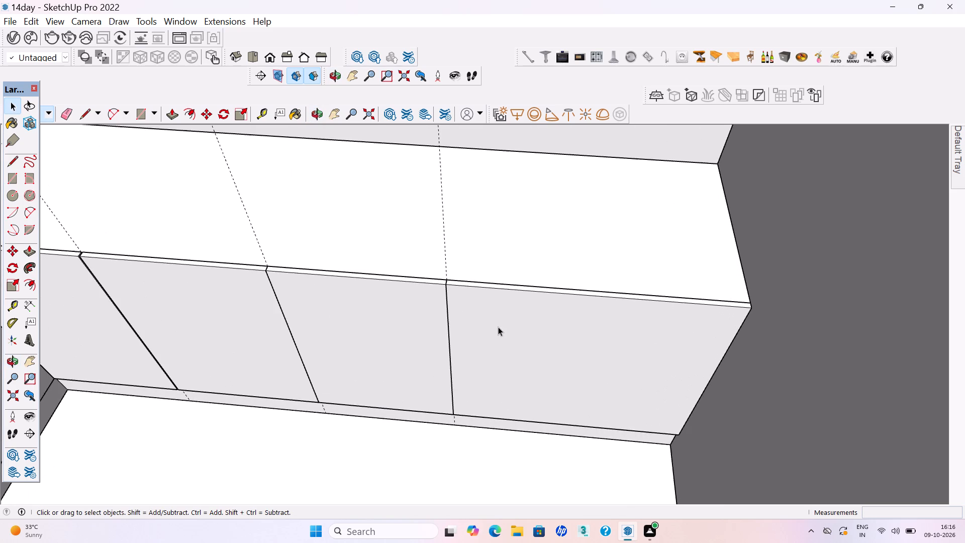
scroll(499, 319, up, 3)
triple_click(499, 319)
right_click(499, 319)
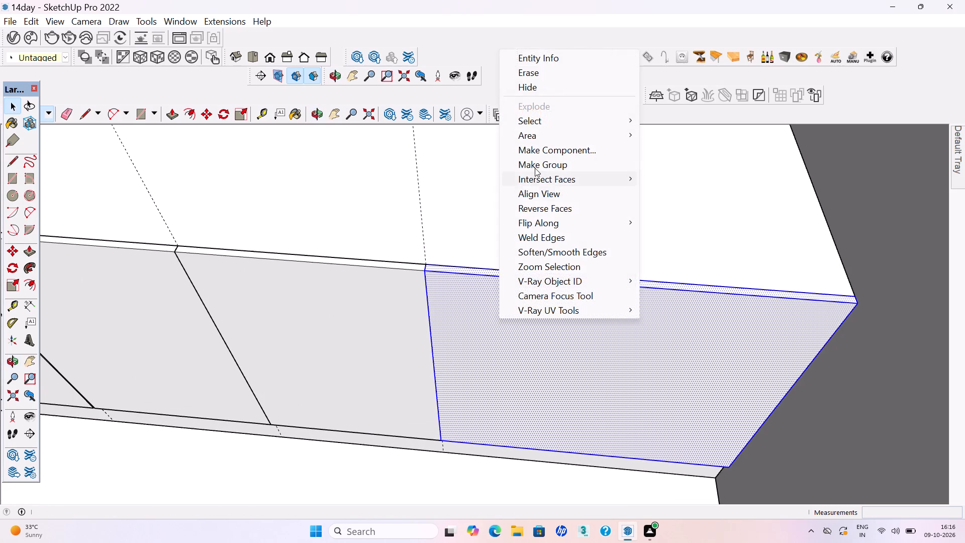
click(535, 166)
scroll(556, 301, down, 16)
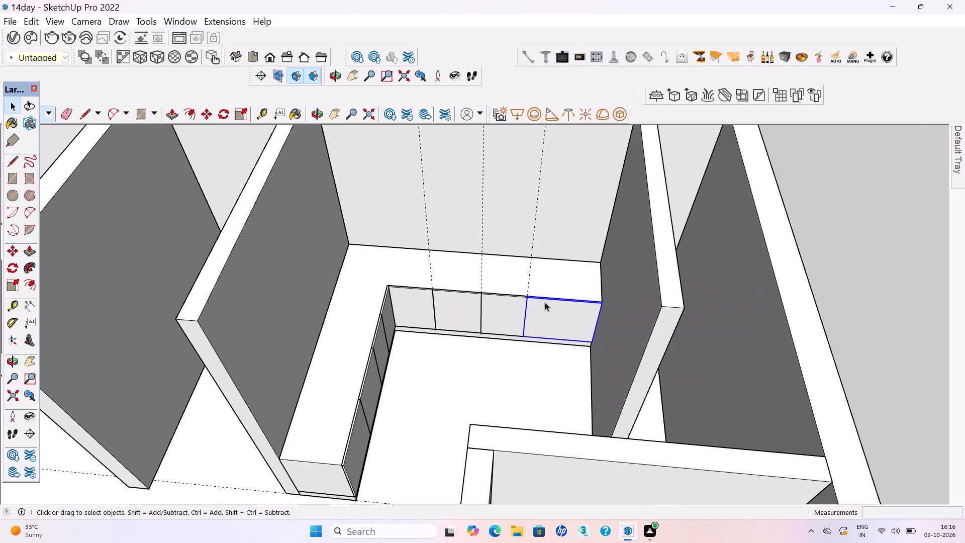
scroll(545, 302, down, 12)
click(706, 295)
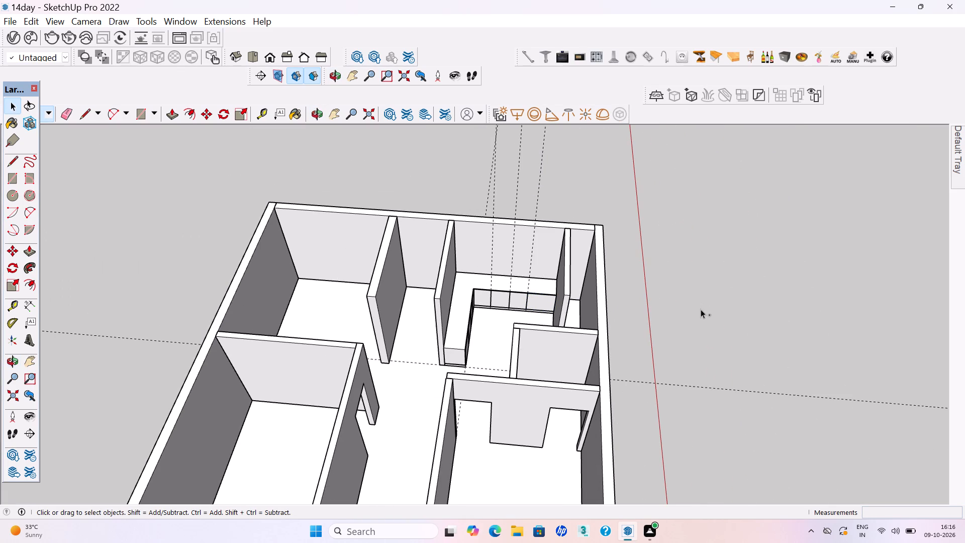
Save the model with the completed row of shutters.
key(ctrl+s)
key(ctrl+s)
key(ctrl+s)
key(a)
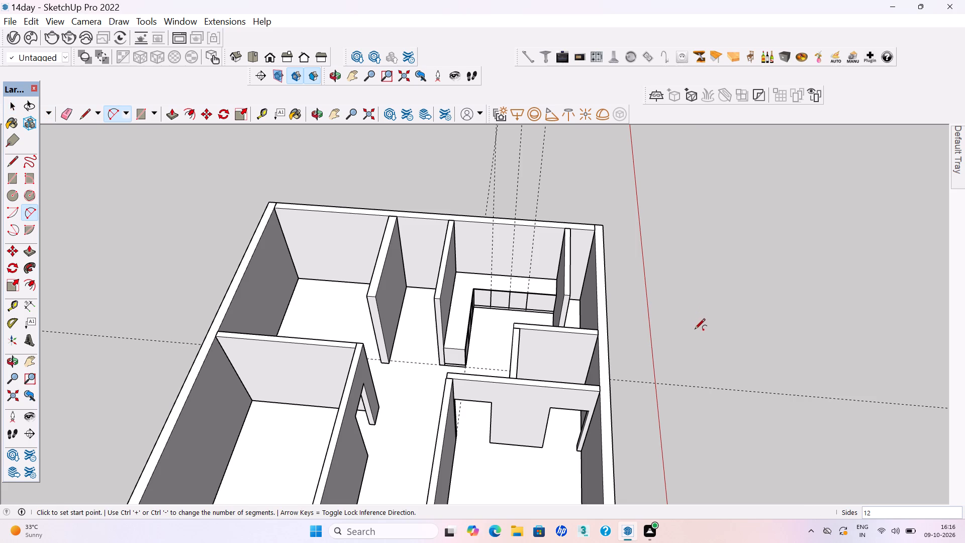
key(space)
key(space)
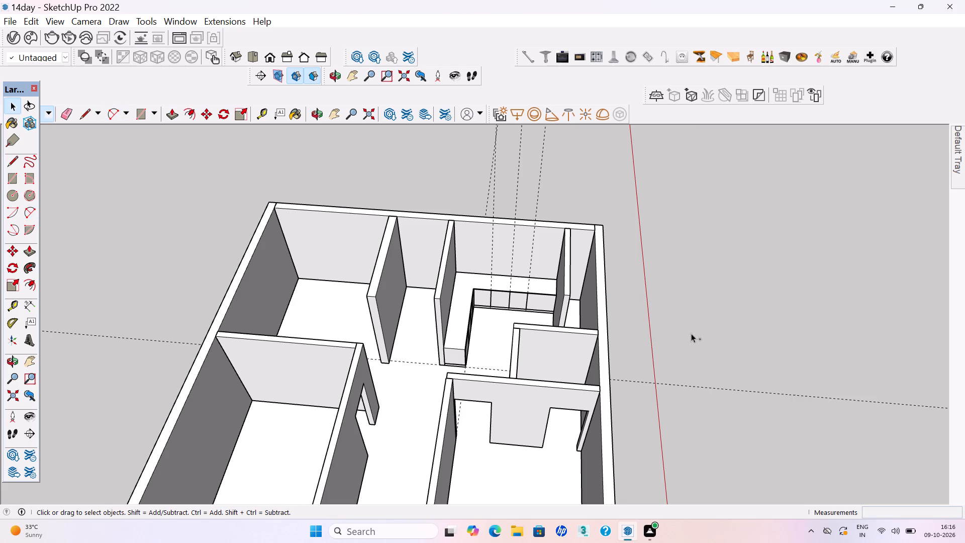
key(ctrl+s)
key(ctrl+s)
Delete the vertical guide lines rising above the kitchen cabinet's shutters.
scroll(600, 333, down, 3)
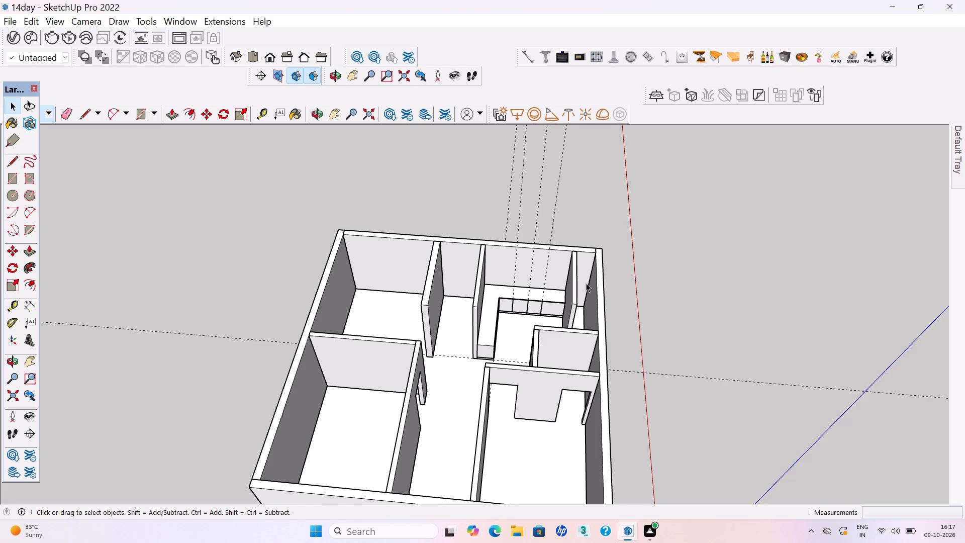
scroll(673, 308, down, 1)
middle_drag(655, 341, 582, 294)
scroll(643, 339, down, 1)
drag(580, 237, 534, 198)
key(Delete)
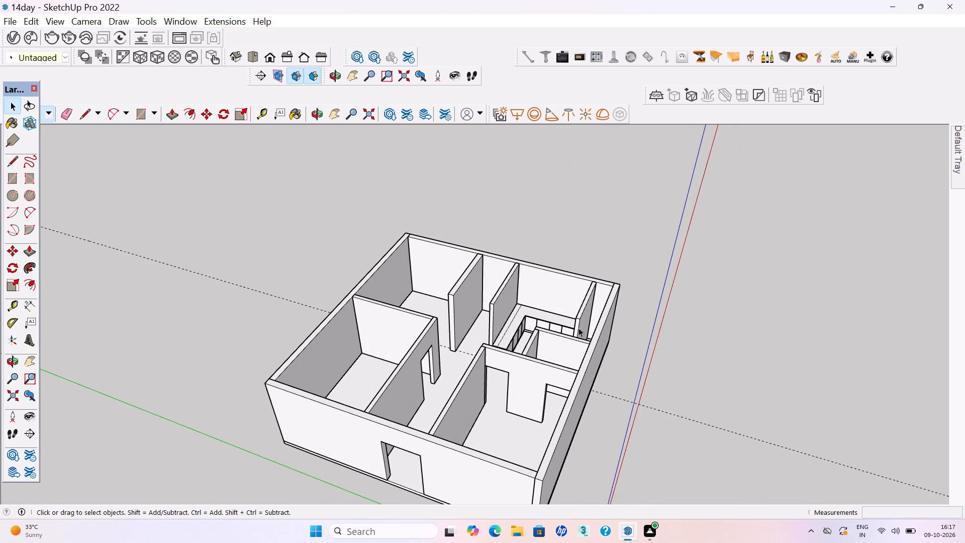
Examine the whole floor plan from several angles, including the kitchen cabinet within it.
middle_drag(583, 339, 444, 376)
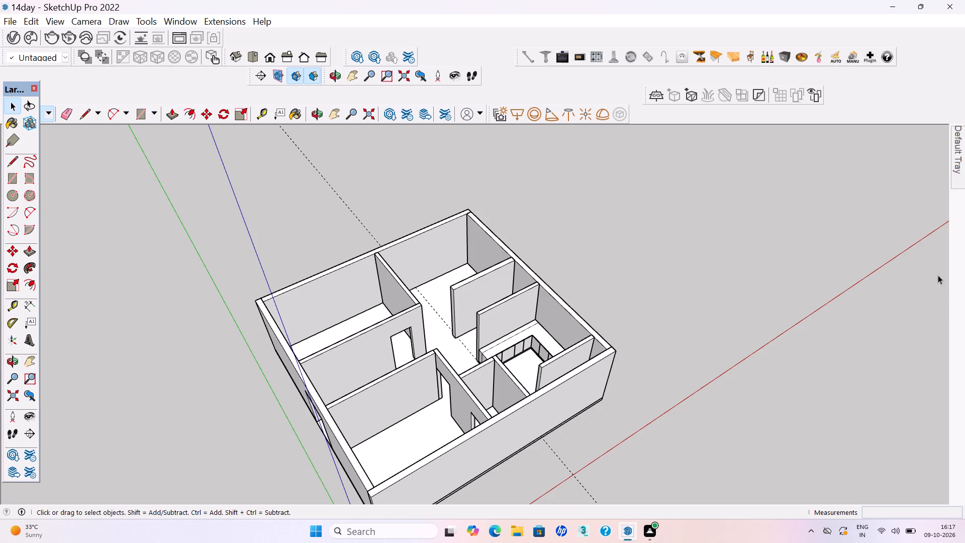
scroll(792, 240, down, 3)
middle_drag(605, 253, 547, 318)
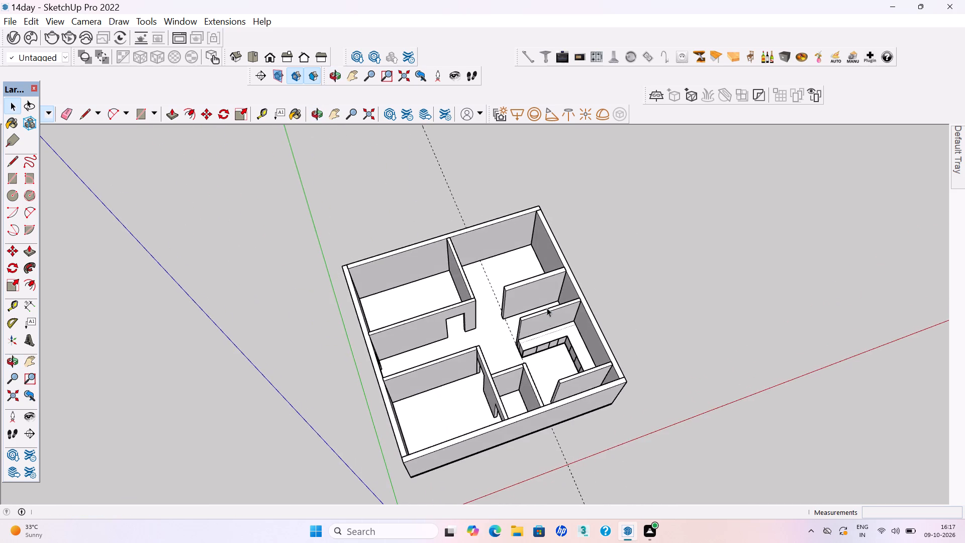
scroll(554, 283, down, 4)
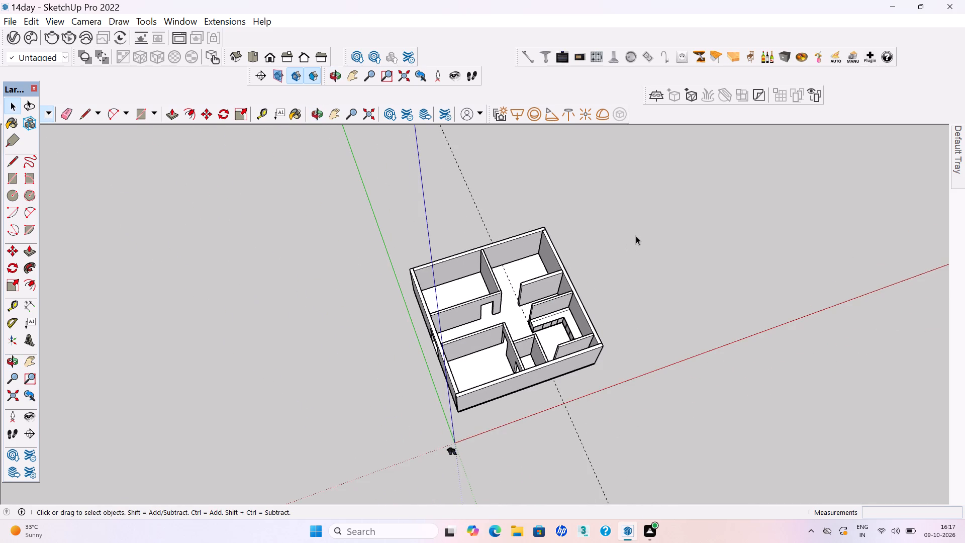
scroll(710, 244, down, 1)
scroll(598, 224, down, 2)
middle_drag(644, 281, 593, 325)
Place a horizontal guide on the kitchen wall 2' above the cabinet top's back edge.
scroll(591, 333, up, 5)
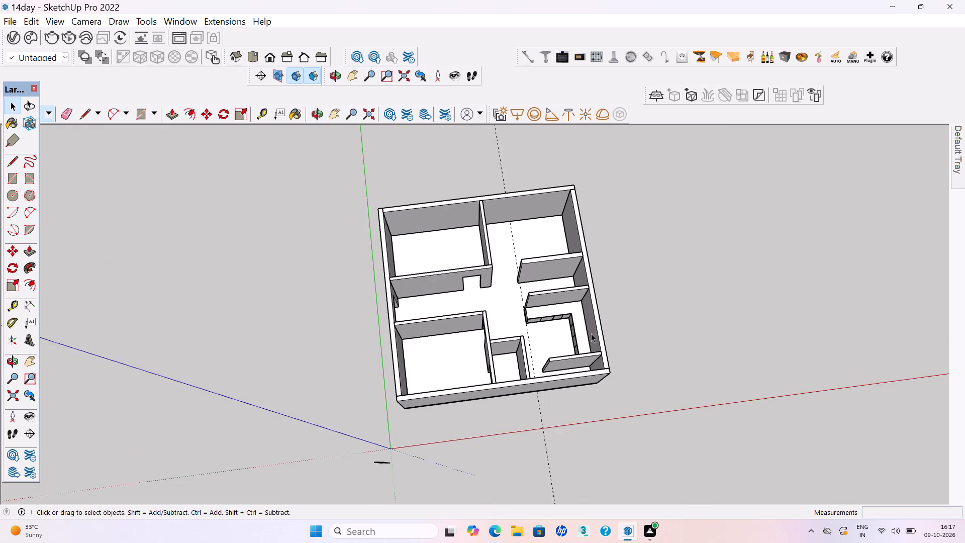
scroll(591, 308, up, 8)
middle_drag(624, 367, 608, 267)
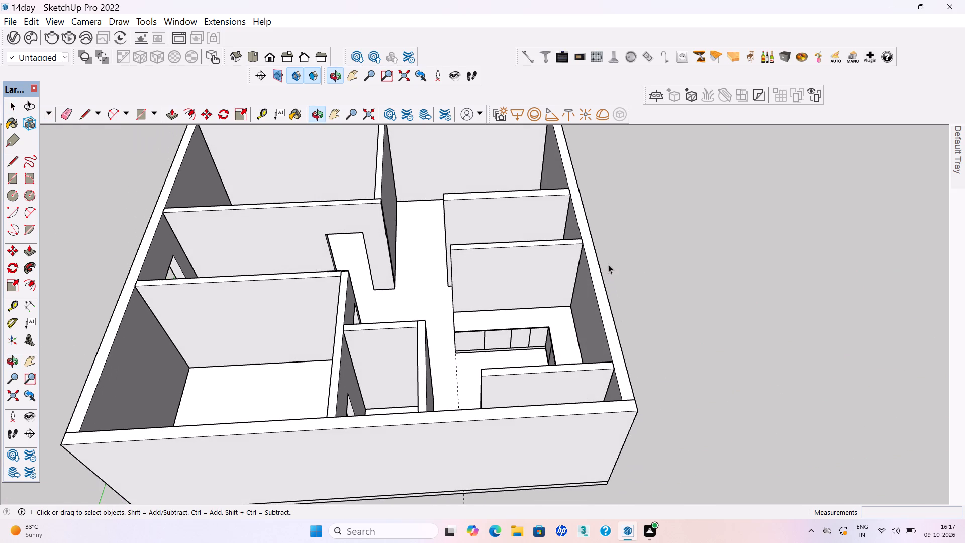
scroll(526, 330, up, 1)
middle_drag(519, 304, 508, 268)
scroll(515, 315, up, 2)
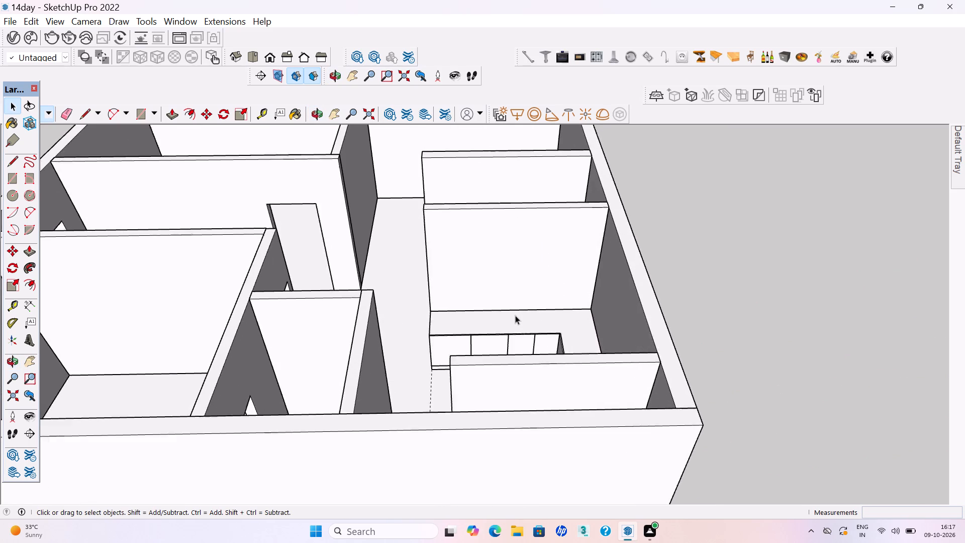
scroll(515, 315, up, 1)
key(t)
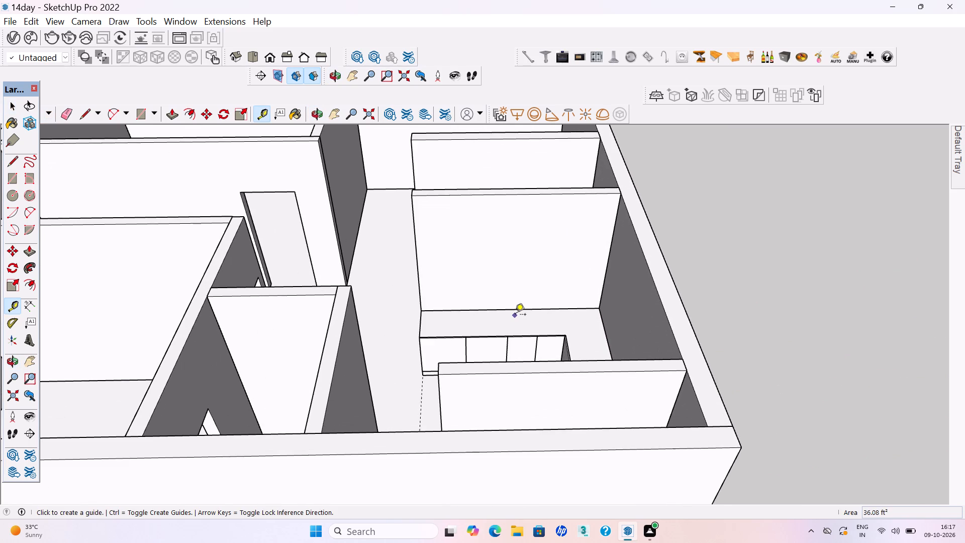
click(513, 309)
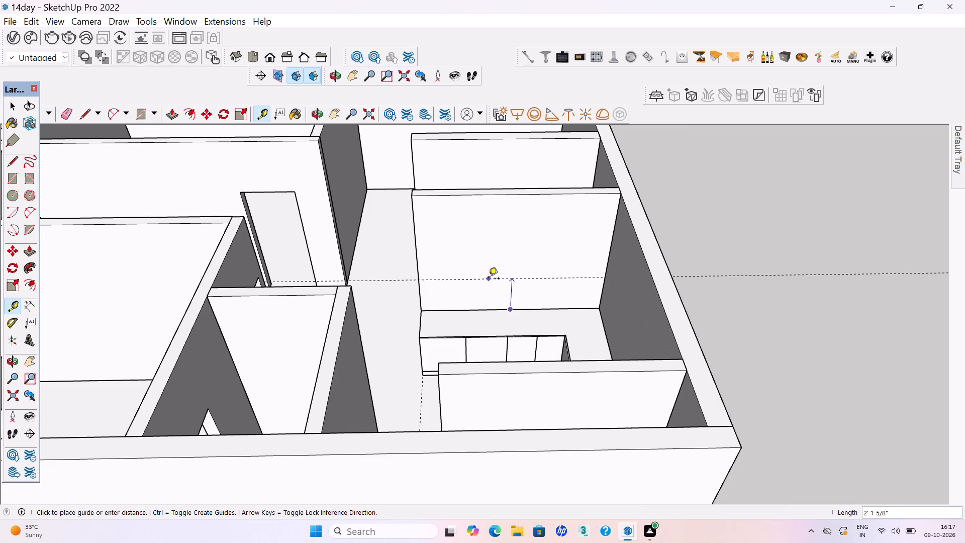
text(2')
key(Return)
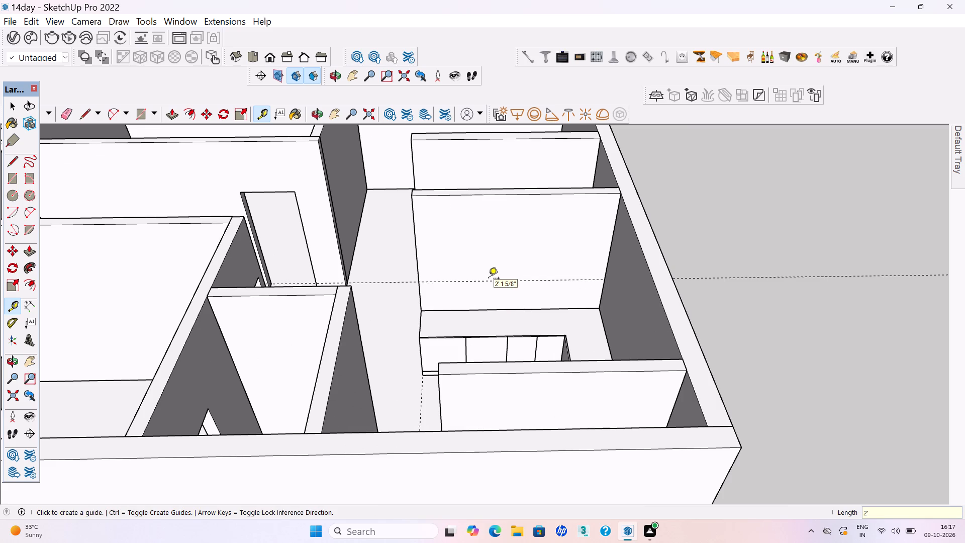
Place a second horizontal guide on the kitchen wall 2' above the first guide.
click(501, 279)
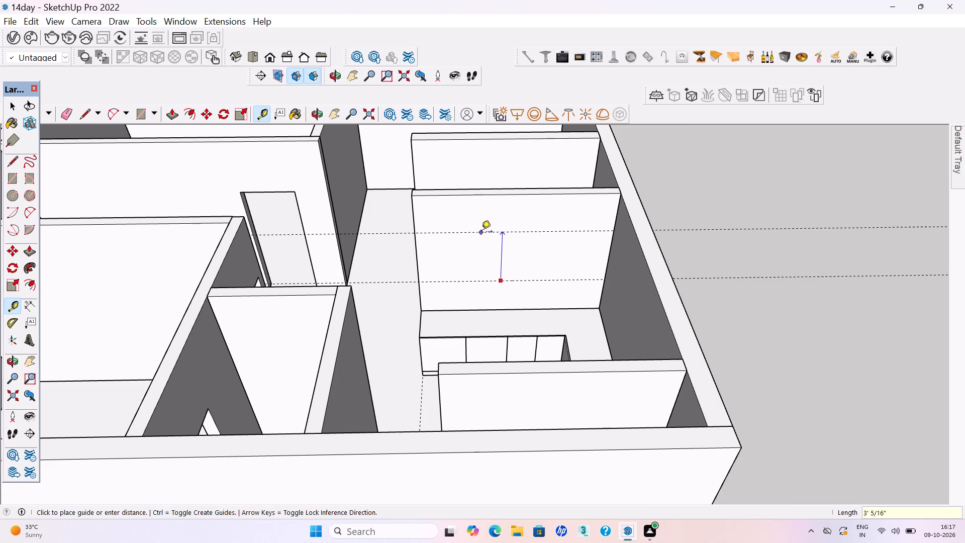
text(2')
key(Return)
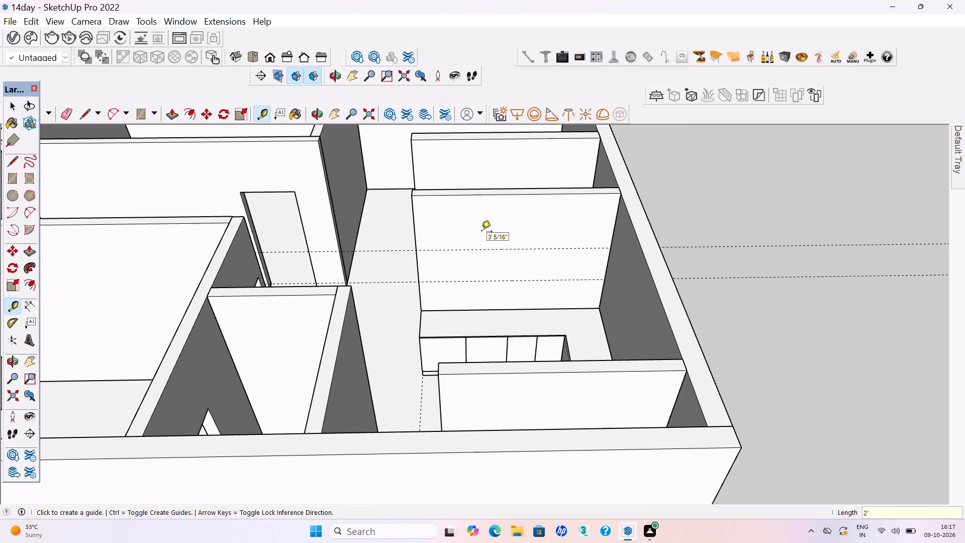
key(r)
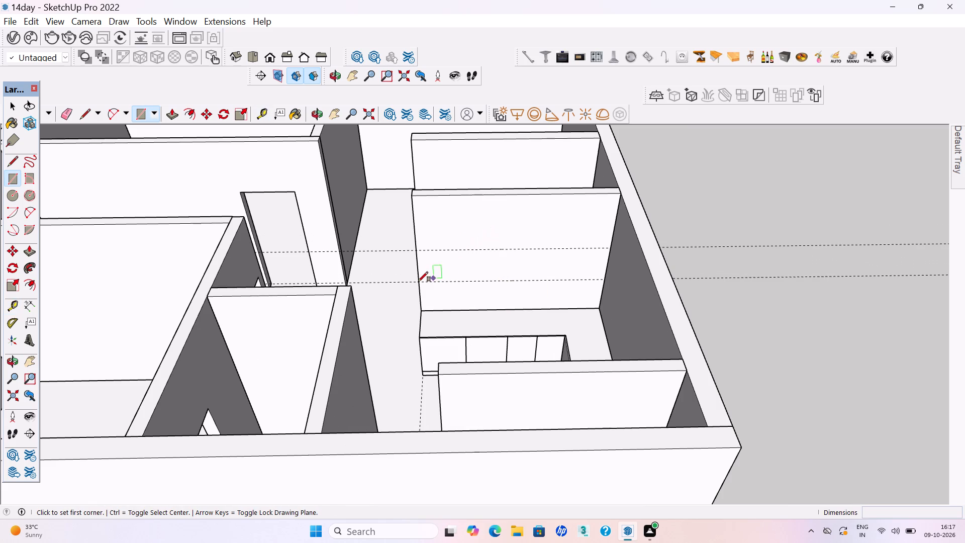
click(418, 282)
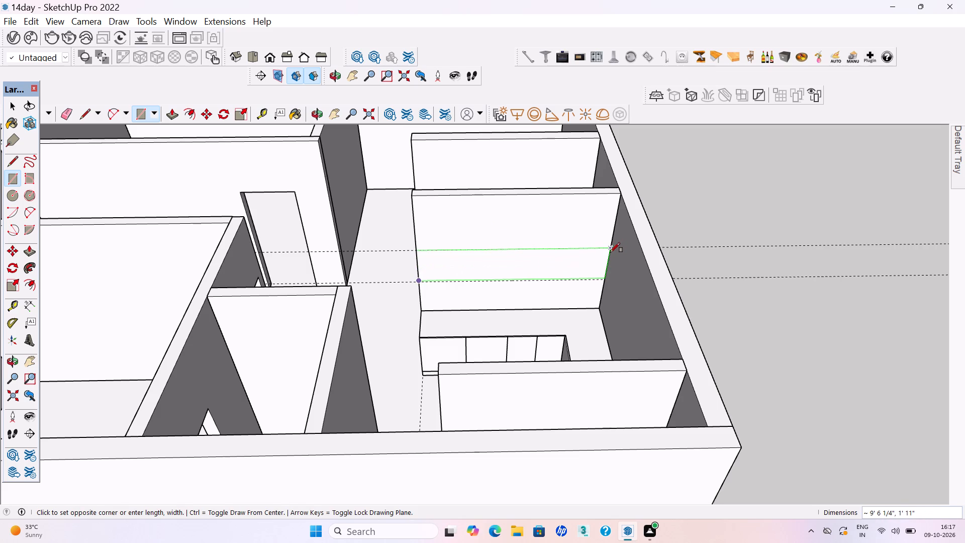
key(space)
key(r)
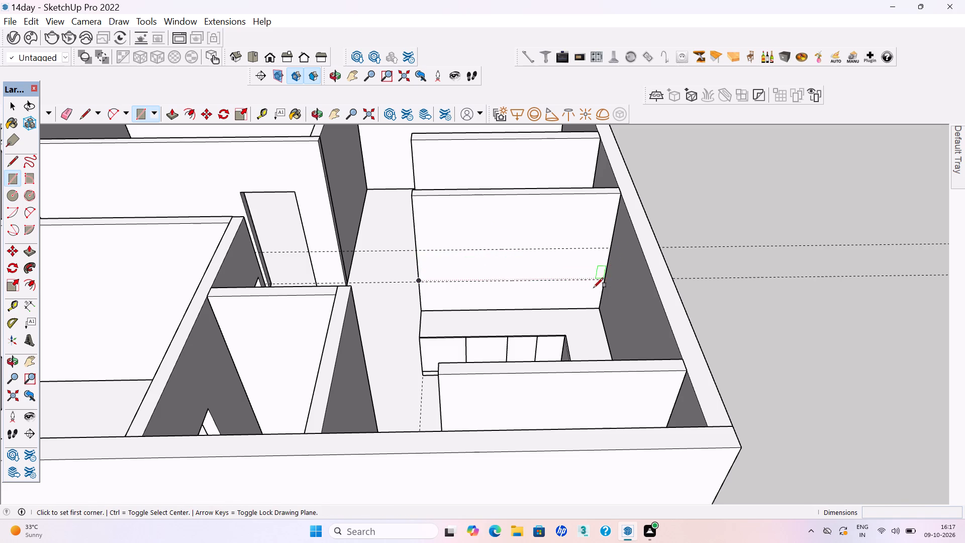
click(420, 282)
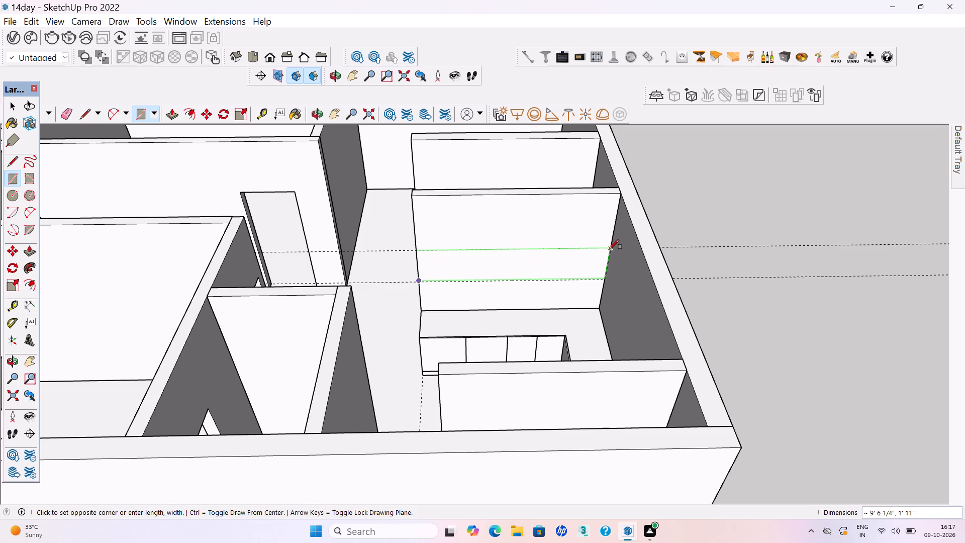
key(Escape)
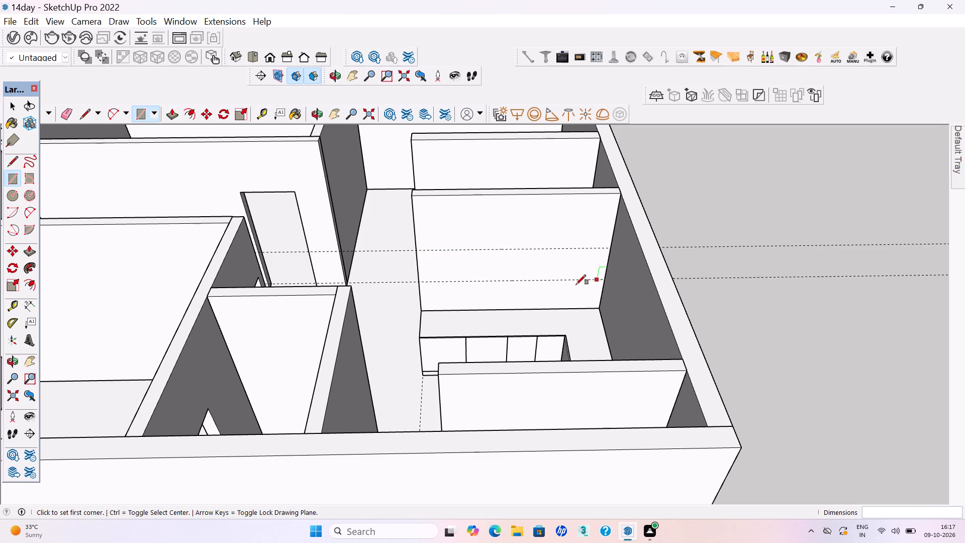
Draw a rectangle about 9' 6 1/4" by 2' on the kitchen wall between the two horizontal guides.
middle_drag(525, 290, 528, 270)
scroll(441, 278, up, 11)
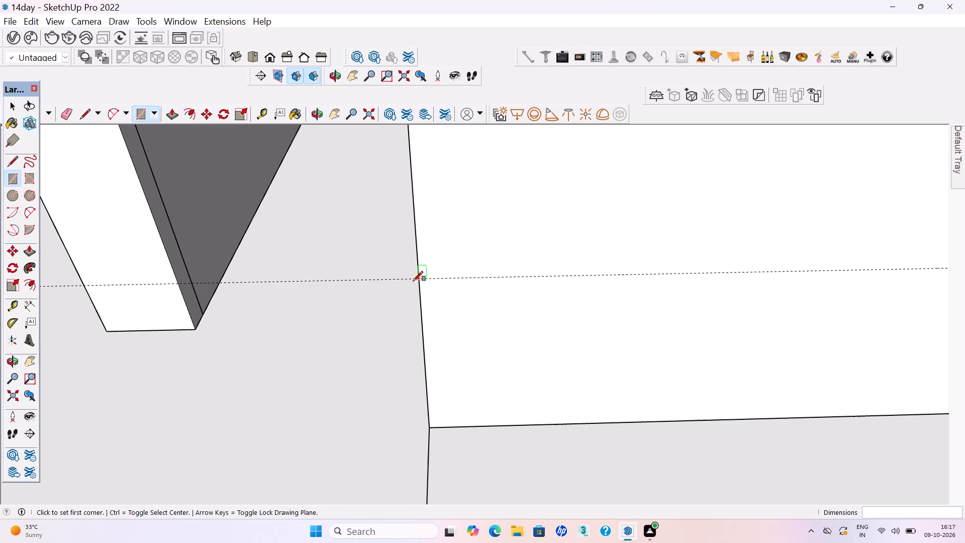
click(420, 279)
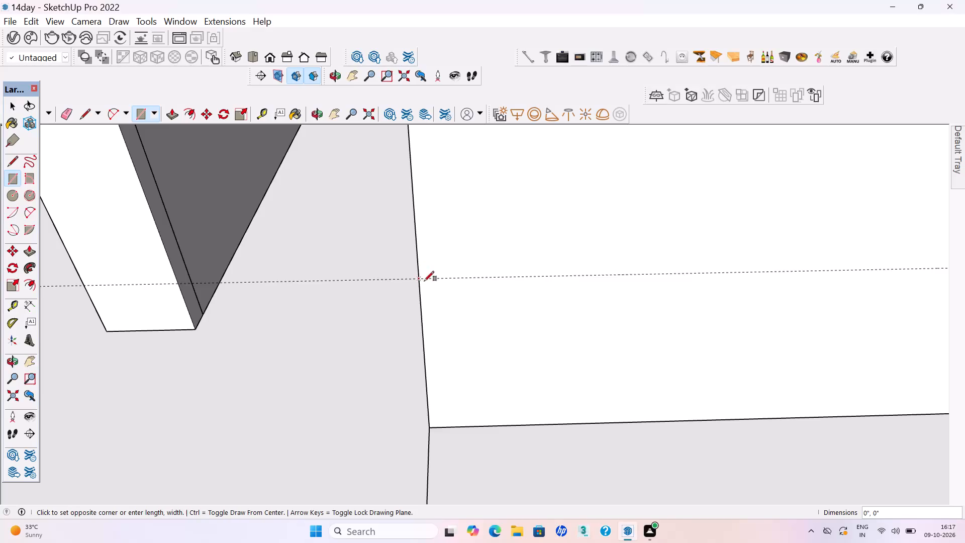
scroll(430, 300, down, 9)
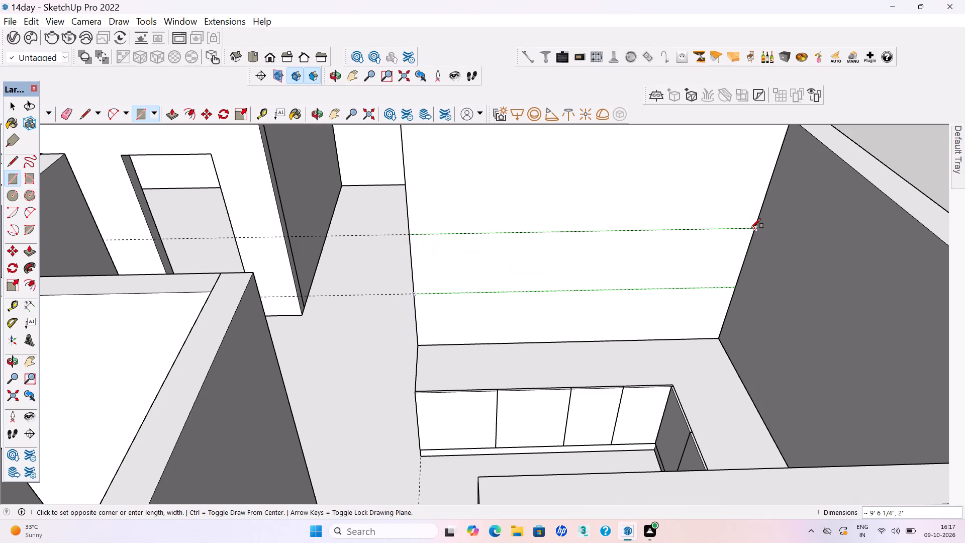
click(751, 228)
Make the new wall rectangle and its edges a group.
key(space)
double_click(651, 270)
right_click(651, 270)
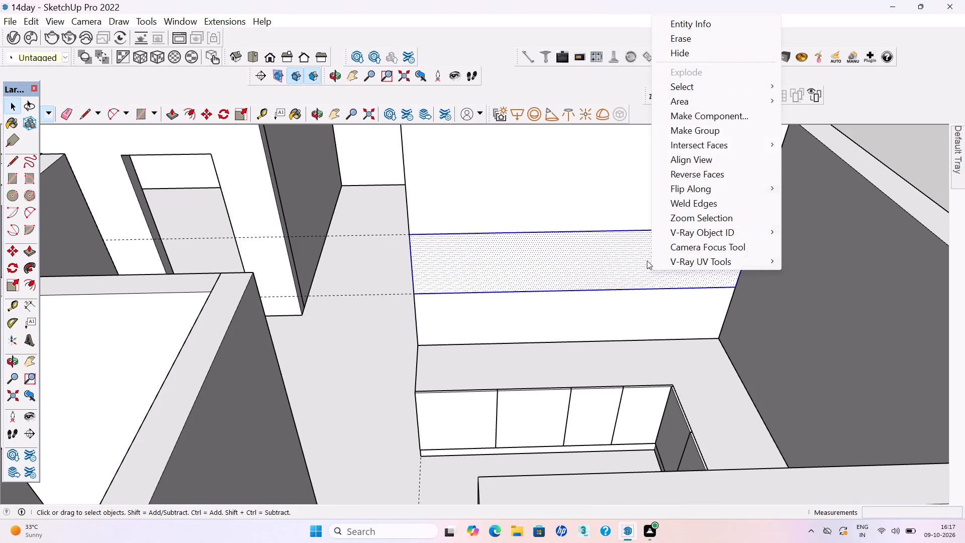
click(676, 131)
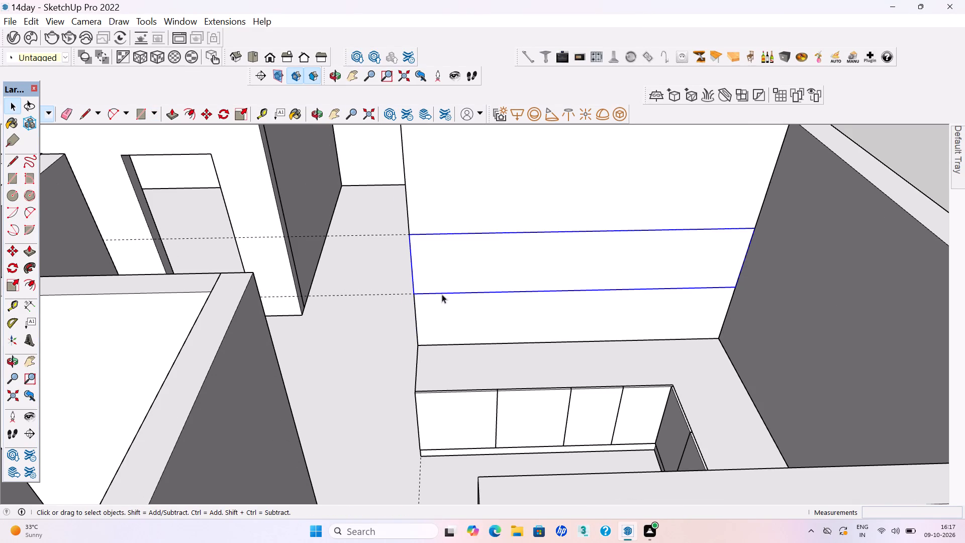
Inside the group, extrude the wall rectangle out 1'4" to form the wall unit's body.
double_click(434, 271)
click(433, 269)
key(p)
click(431, 264)
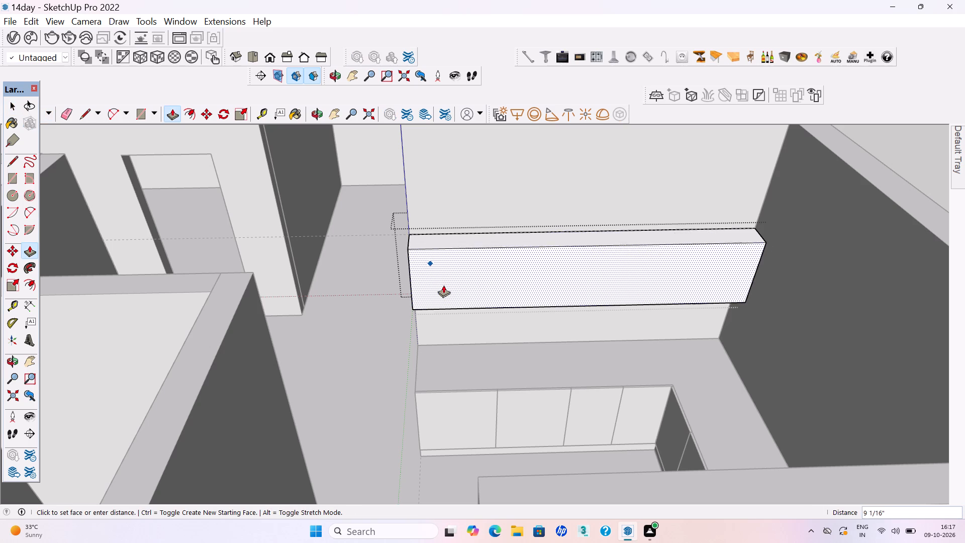
text(1'4")
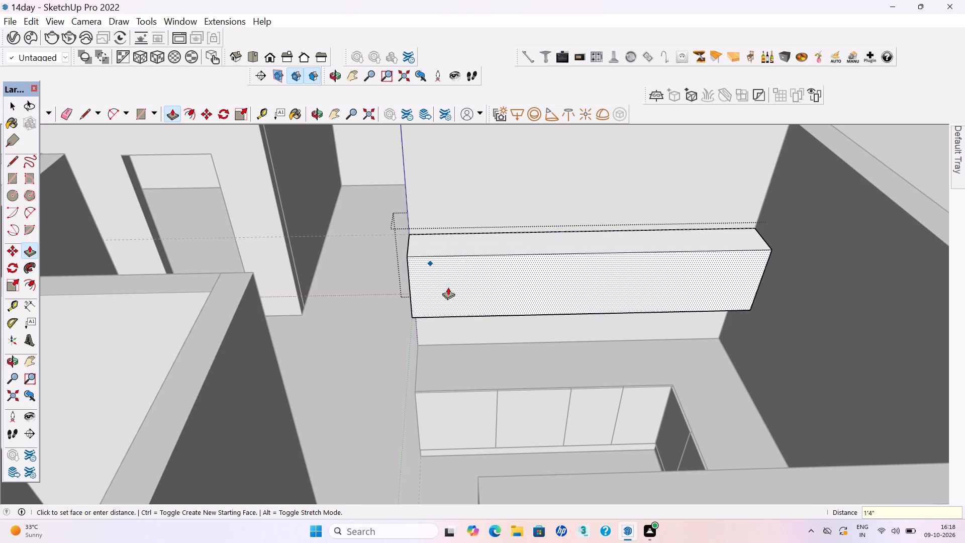
key(Return)
Offset the outline of the wall unit's front face inward by 18mm.
key(space)
scroll(448, 287, up, 1)
click(448, 289)
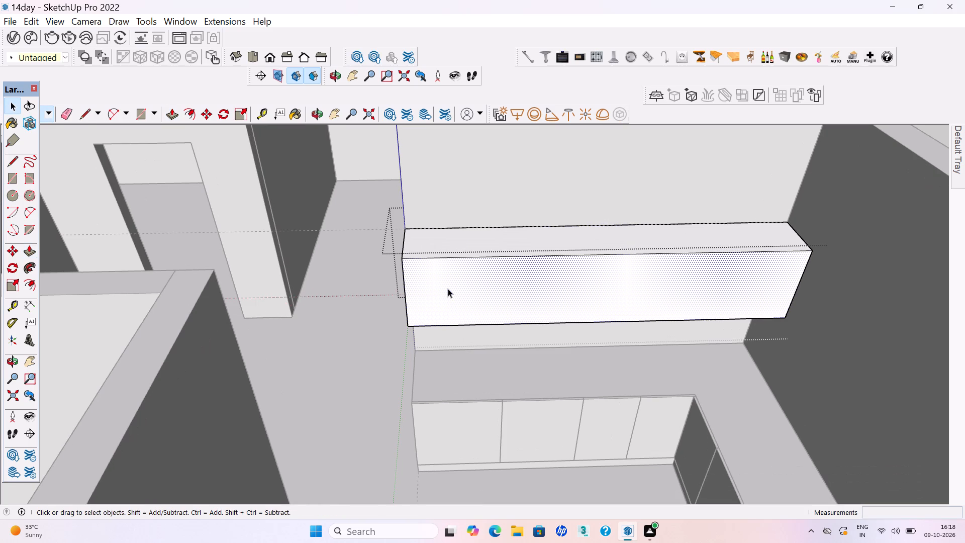
key(f)
click(448, 289)
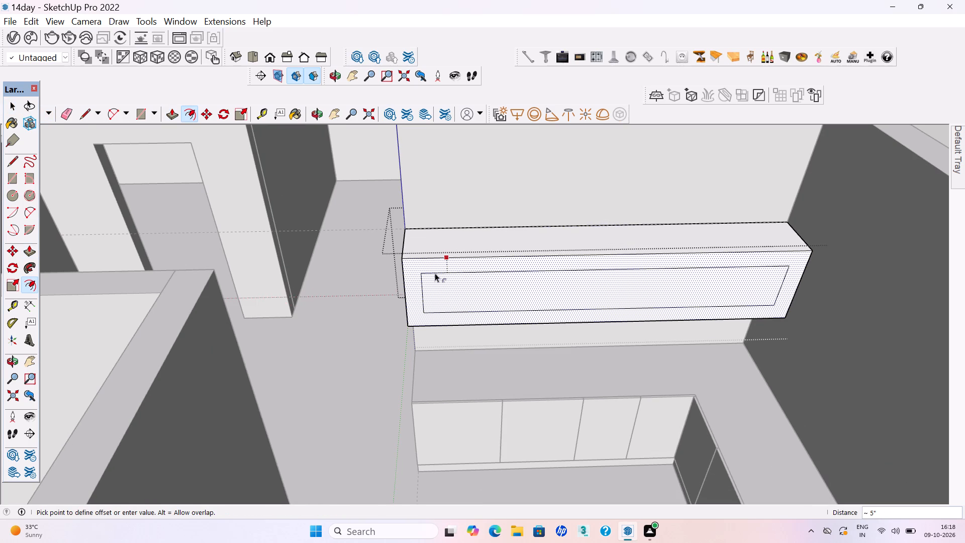
text(18mm)
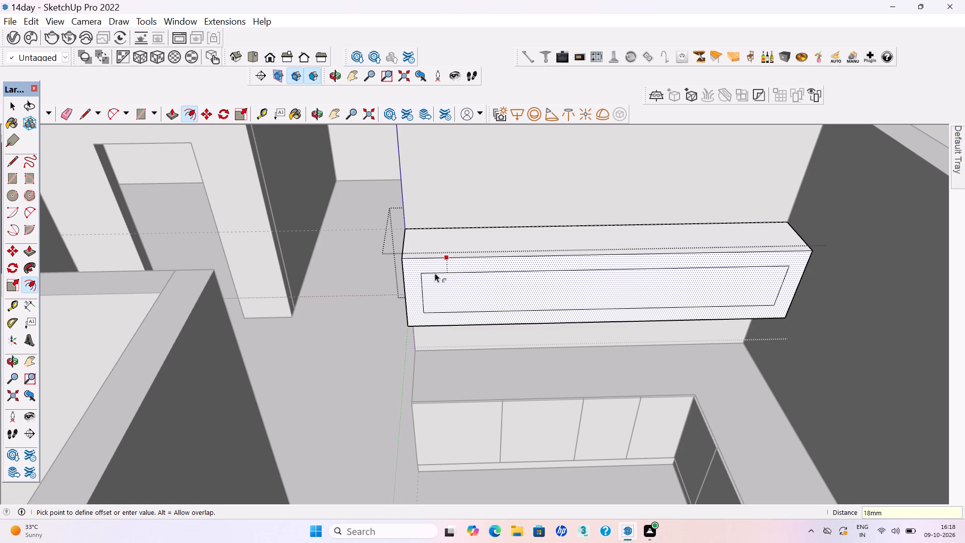
key(Return)
Push the wall unit's inner front face back about 11 3/8" to hollow out the box, and leave the group.
key(space)
click(435, 273)
key(p)
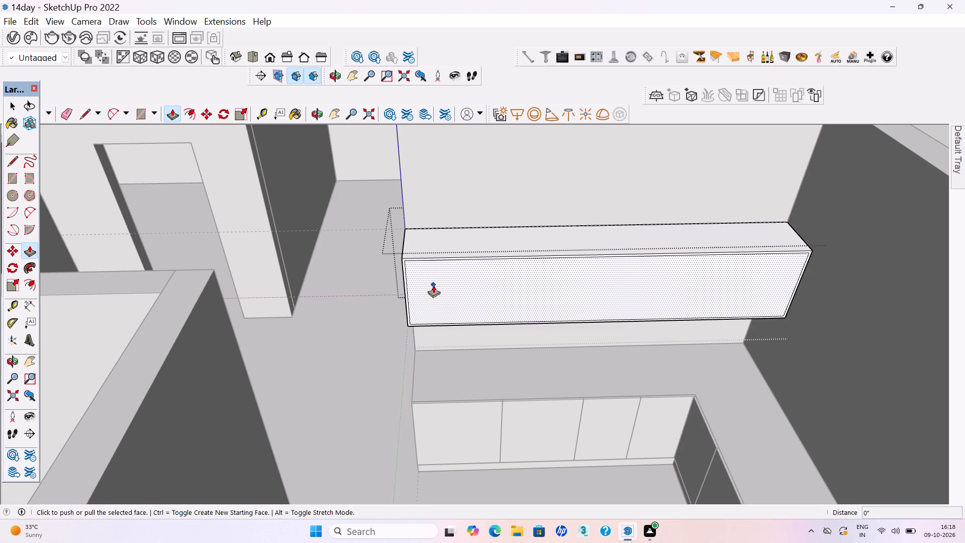
click(443, 303)
click(430, 280)
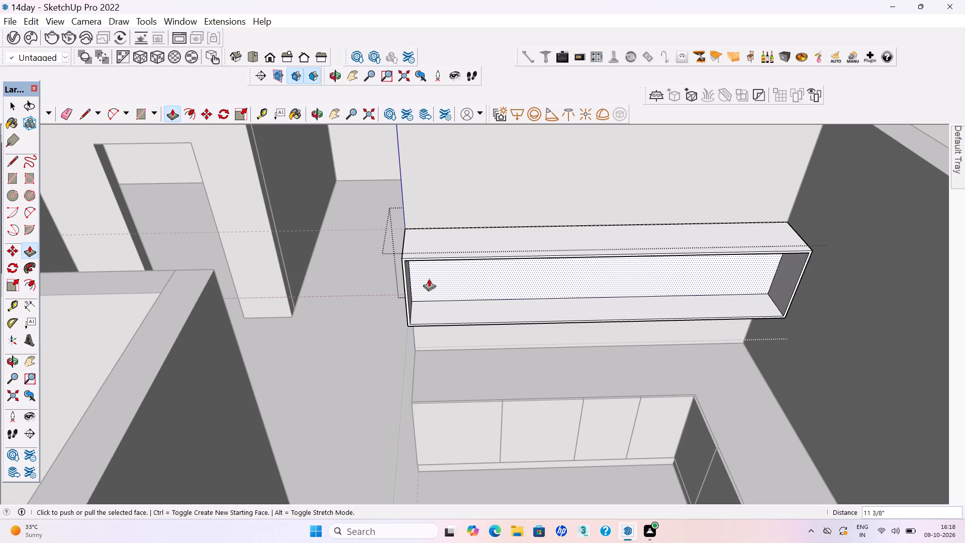
key(space)
scroll(444, 323, down, 9)
click(689, 239)
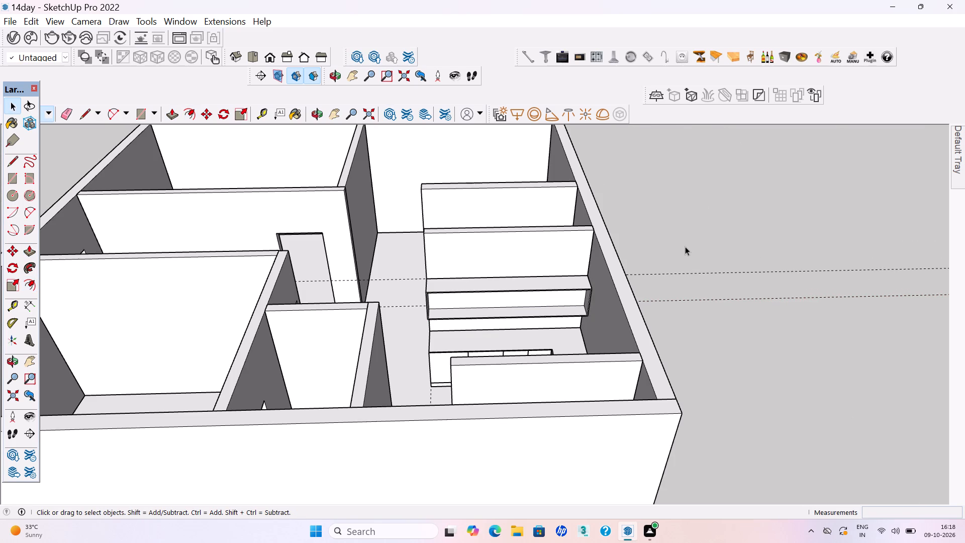
Save the model.
key(ctrl+s)
key(ctrl+s)
Place a vertical guide across the wall unit's front, 2' in from its end edge beside the dark side wall.
scroll(578, 294, down, 2)
middle_drag(562, 313, 551, 351)
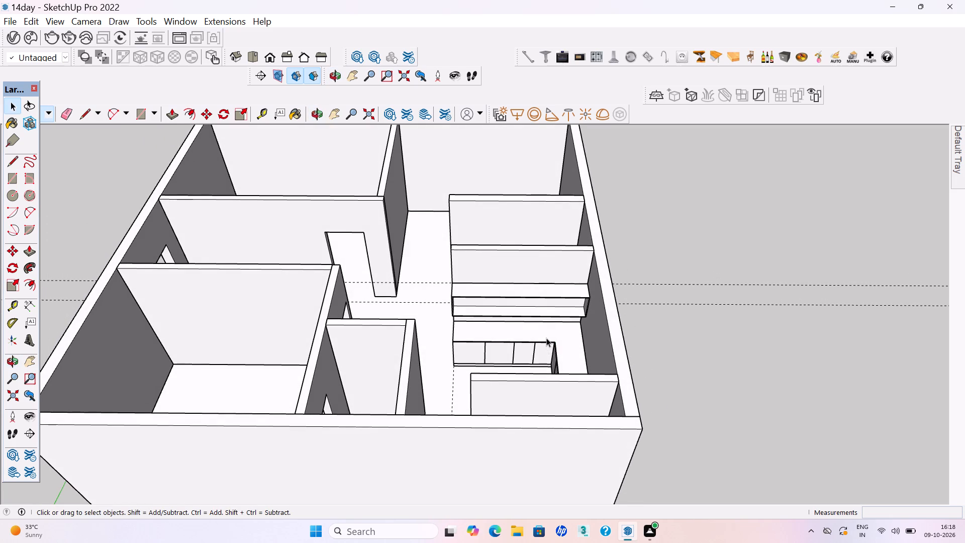
scroll(546, 334, up, 5)
scroll(547, 293, up, 3)
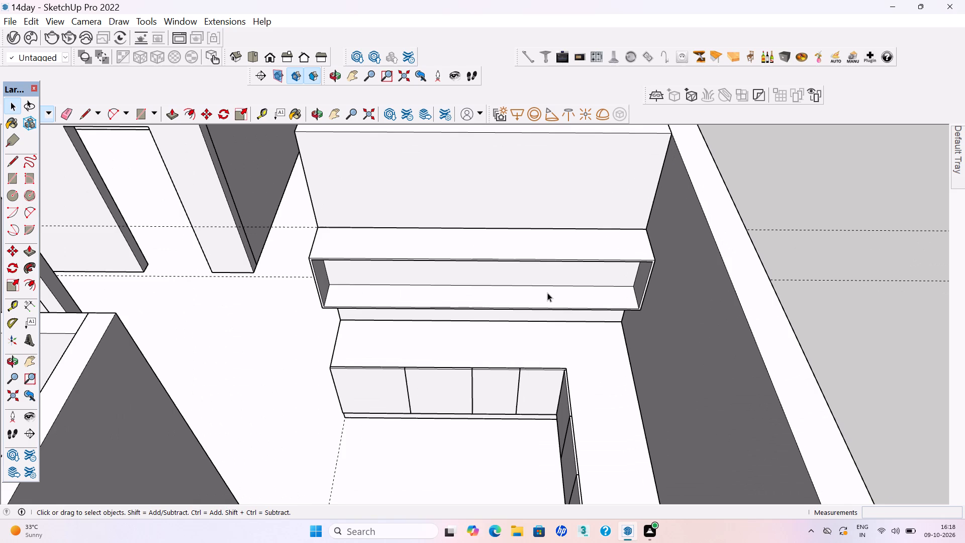
key(t)
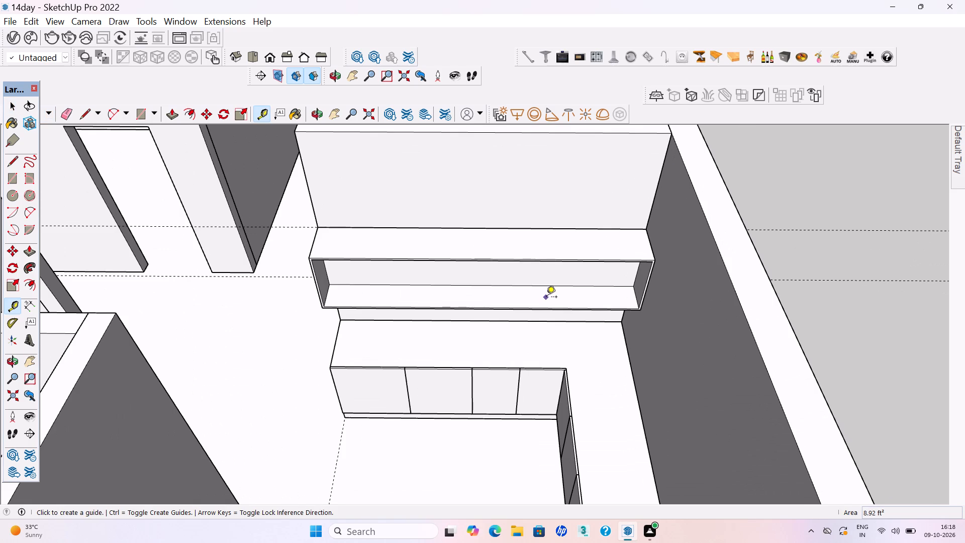
scroll(546, 298, up, 1)
middle_drag(546, 290, 534, 234)
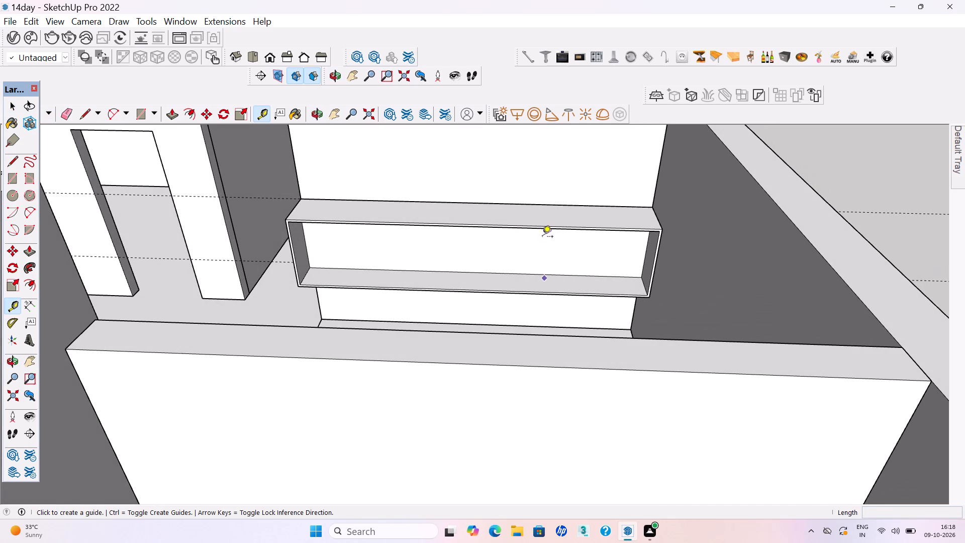
click(653, 268)
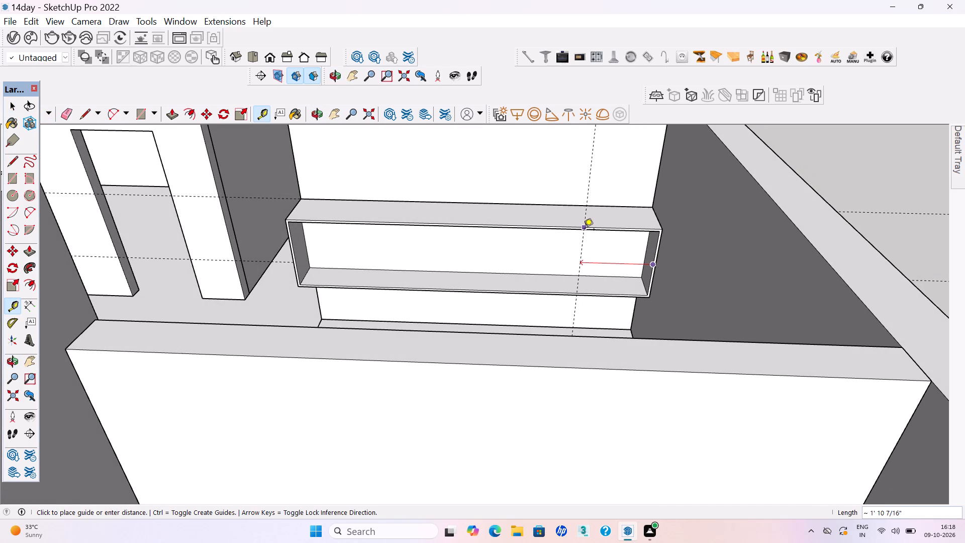
text(2')
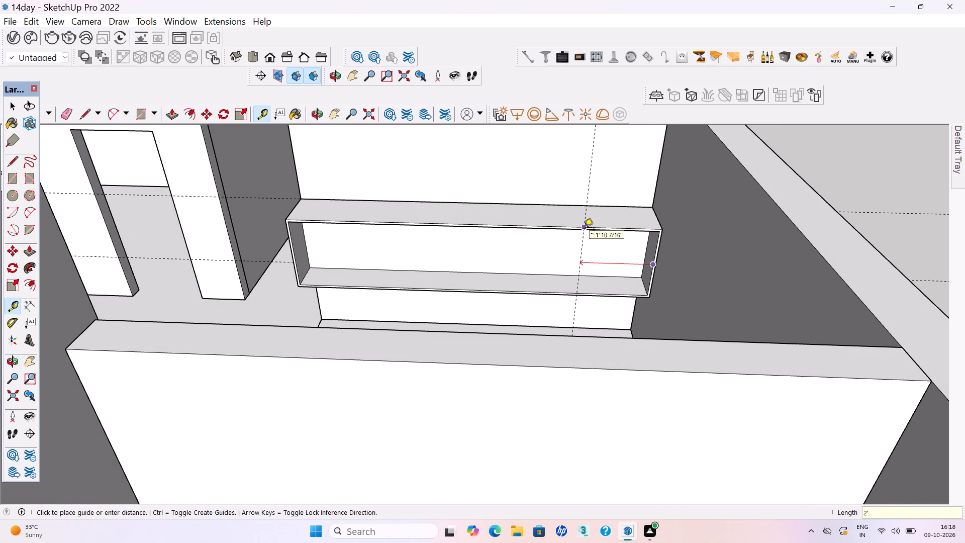
key(Return)
key(space)
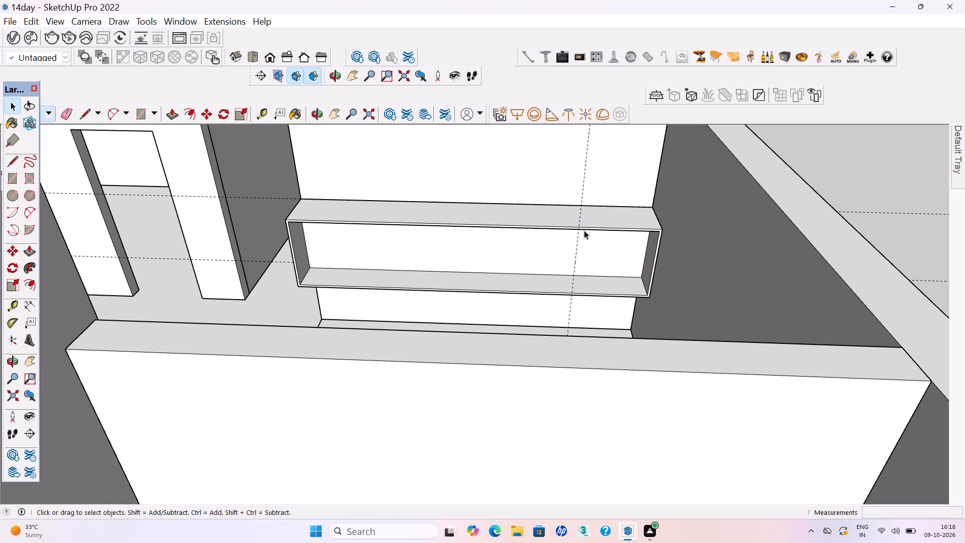
Inside the wall unit group, draw a line across the top frame strip at the vertical guide.
scroll(584, 230, up, 10)
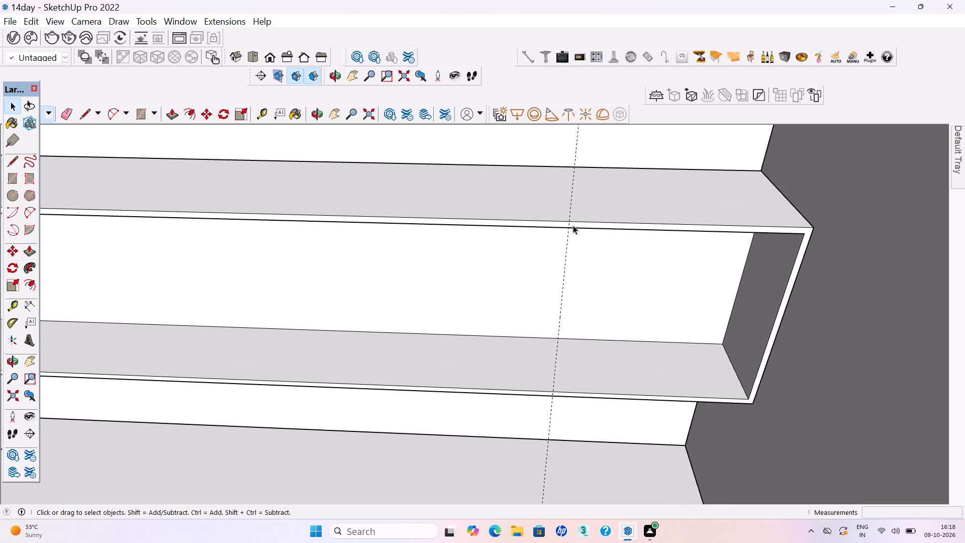
double_click(573, 225)
click(572, 225)
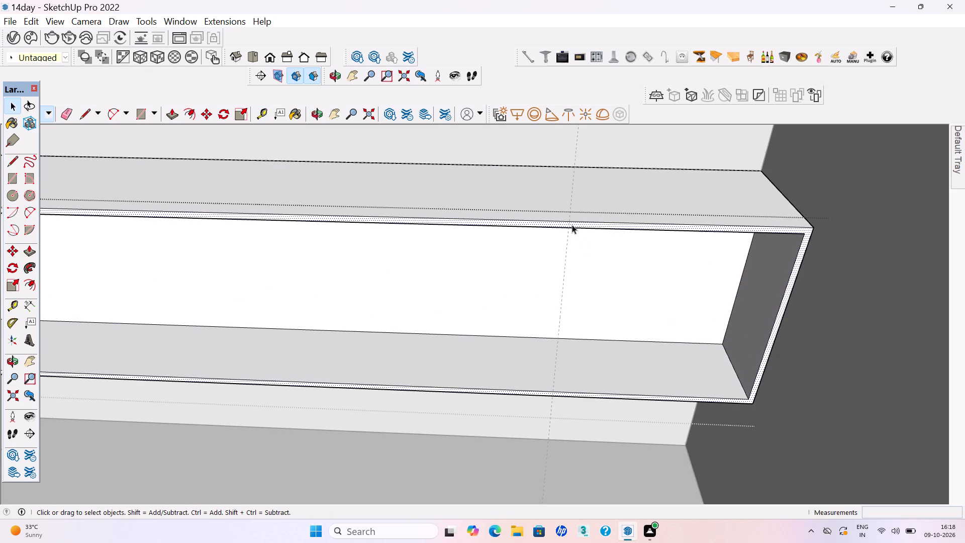
key(l)
key(Return)
scroll(572, 225, up, 11)
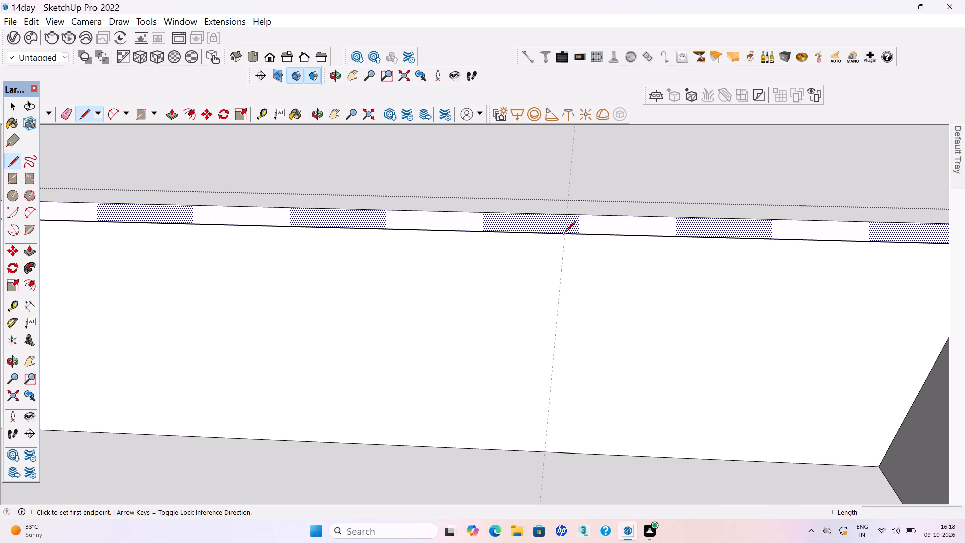
click(565, 232)
click(570, 209)
Draw a line across the wall unit's bottom frame strip at the vertical guide, splitting the front frame face.
scroll(543, 225, down, 6)
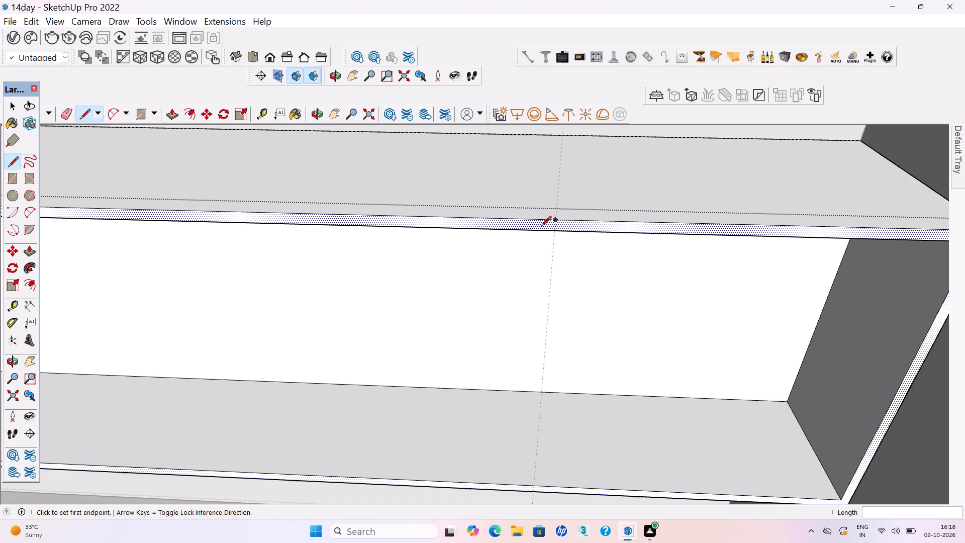
scroll(541, 227, down, 9)
scroll(527, 390, up, 5)
scroll(540, 350, up, 3)
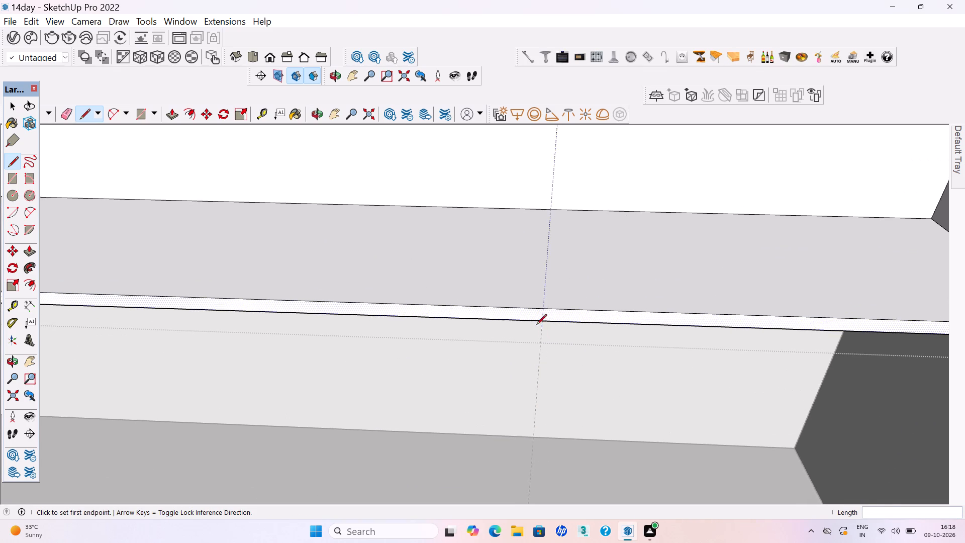
scroll(541, 320, up, 7)
click(542, 324)
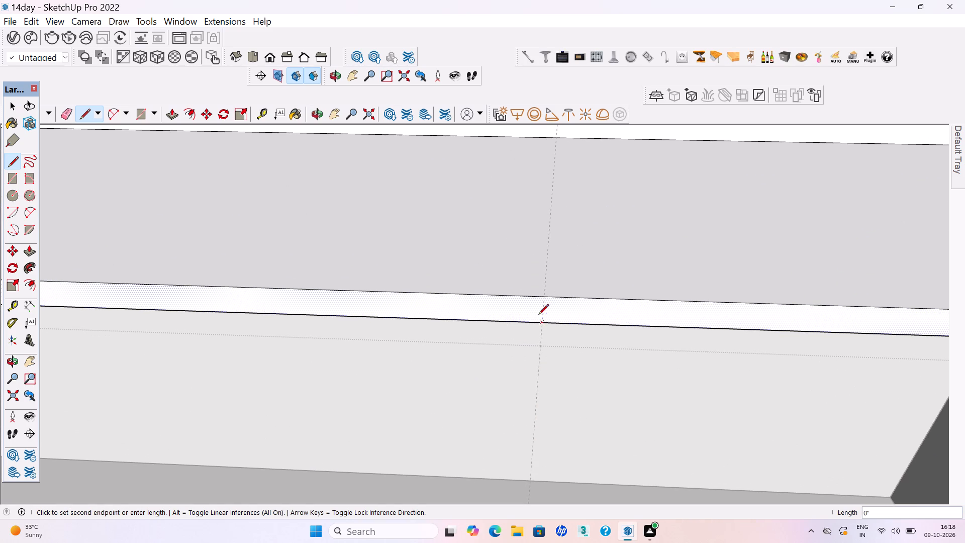
click(547, 298)
key(space)
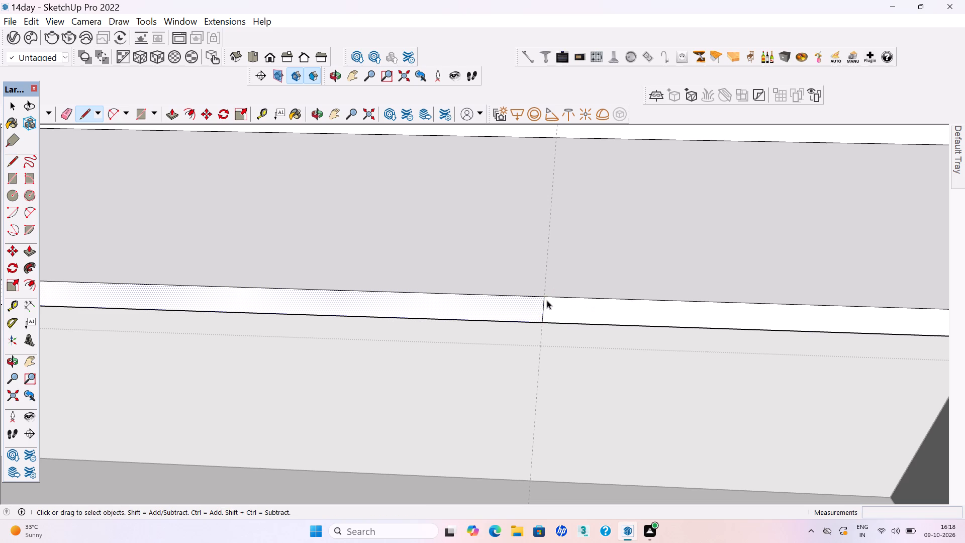
Extrude the split 2' end section of the wall unit's front frame about 8' 11" along the adjoining wall, forming an L-shape.
click(555, 310)
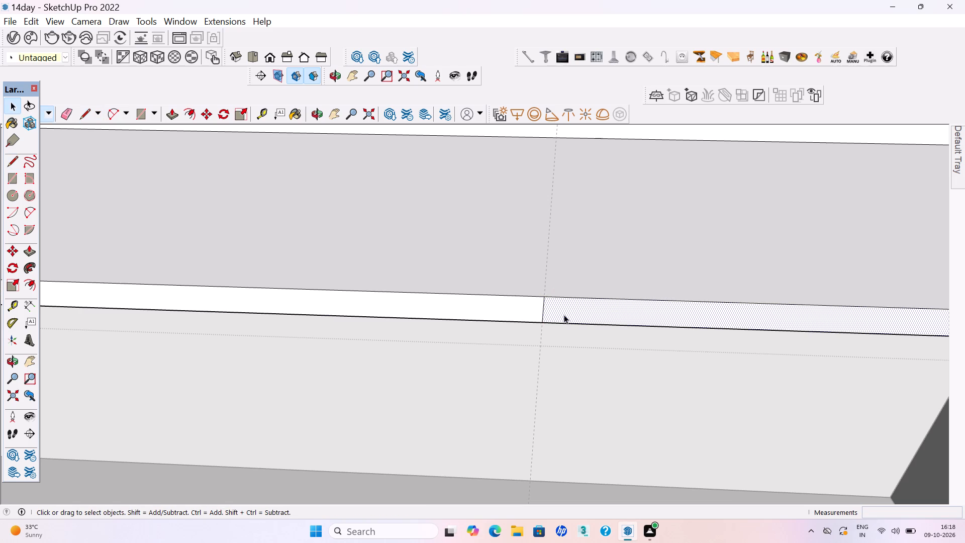
key(p)
key(Return)
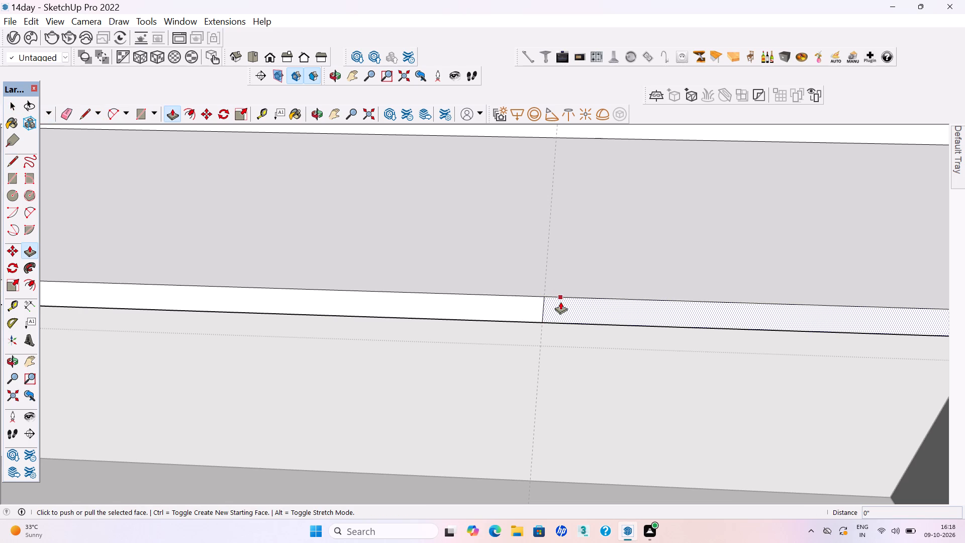
click(560, 302)
scroll(562, 376, down, 5)
scroll(503, 338, down, 10)
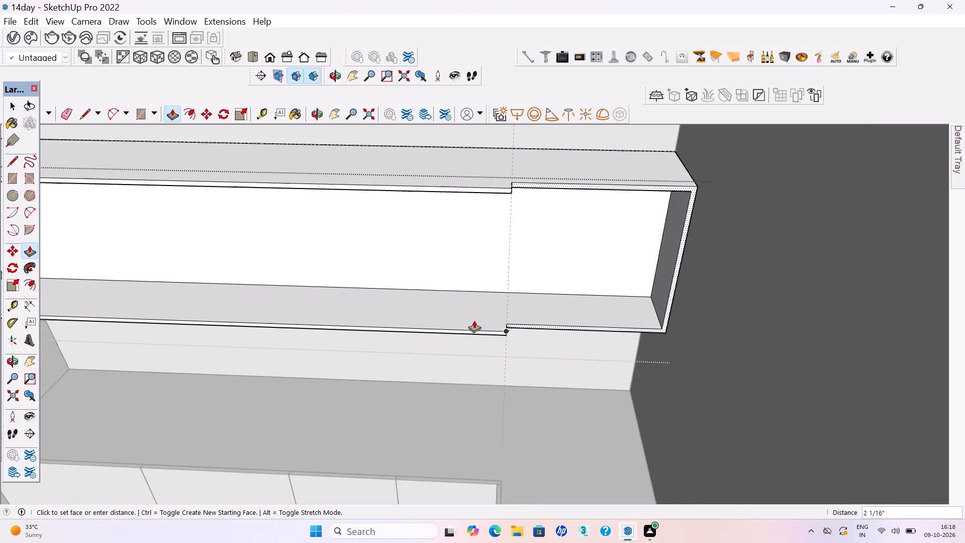
scroll(474, 320, down, 19)
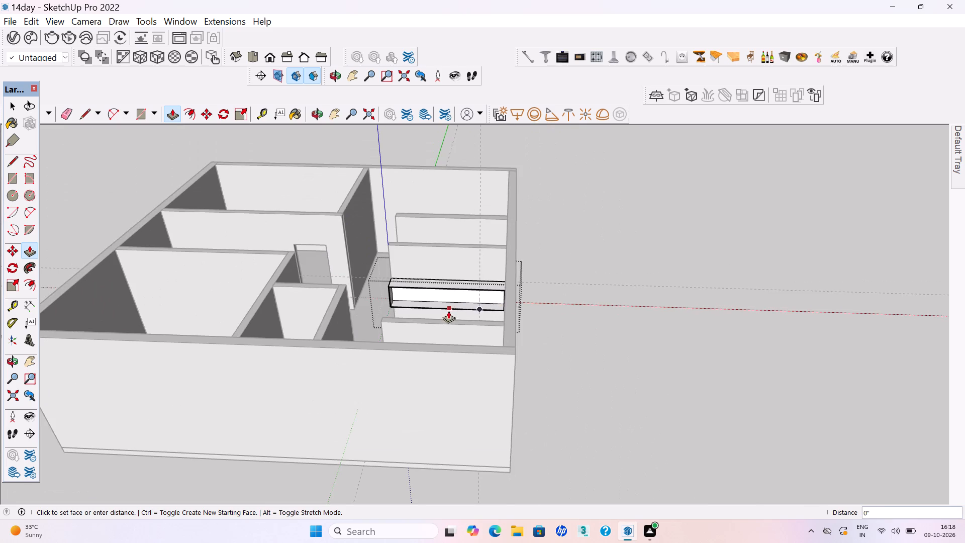
middle_drag(448, 311, 796, 360)
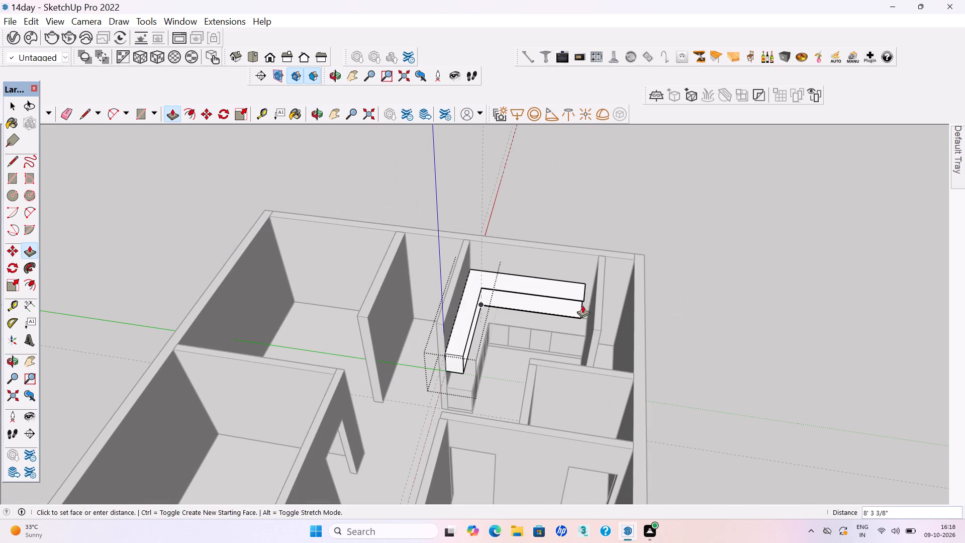
scroll(583, 304, up, 3)
middle_drag(596, 299, 626, 285)
click(585, 296)
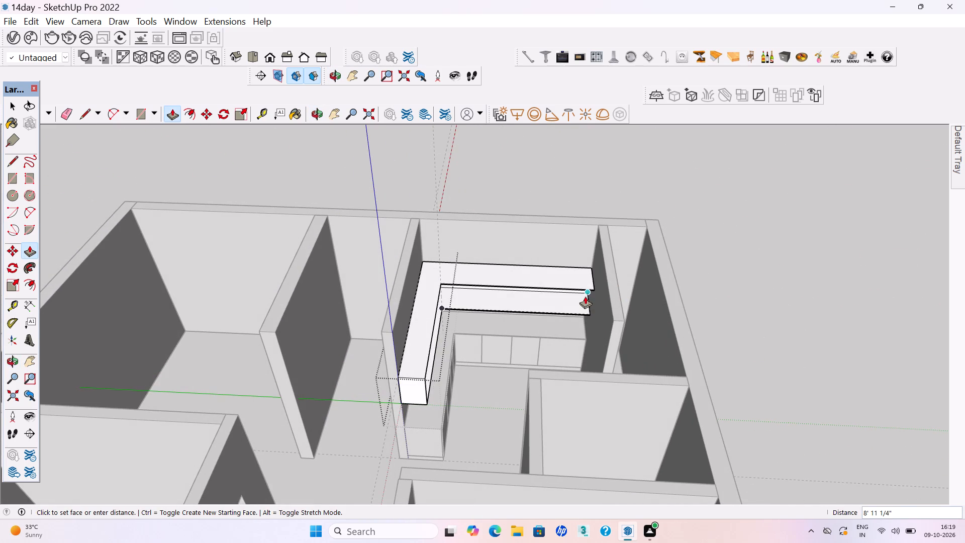
scroll(583, 281, down, 3)
key(space)
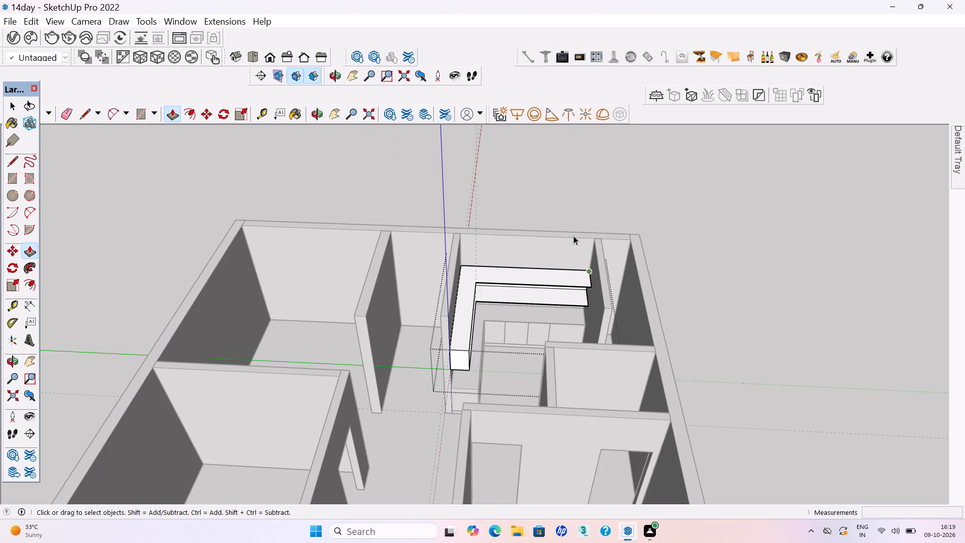
click(564, 212)
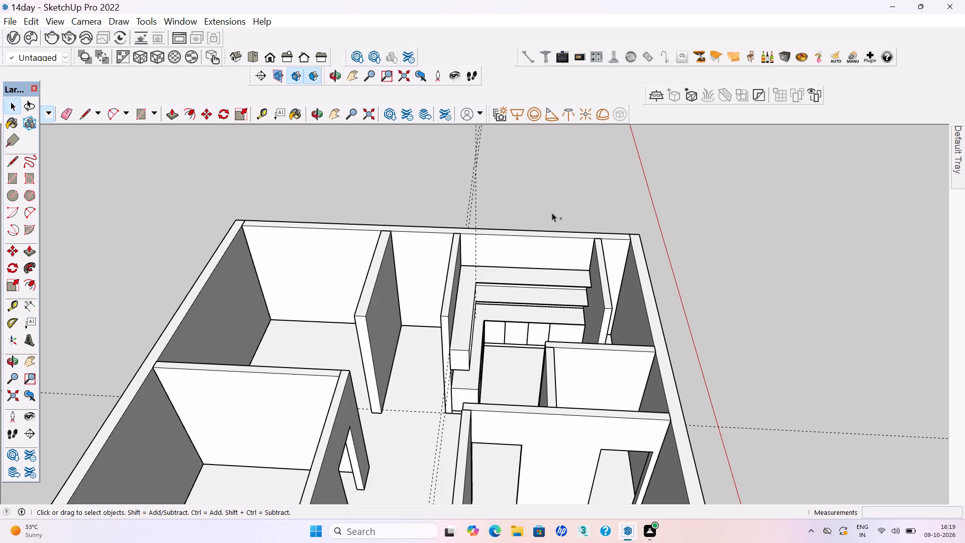
Save the model.
key(ctrl+s)
key(ctrl+s)
key(ctrl+s)
key(ctrl+s)
key(ctrl+s)
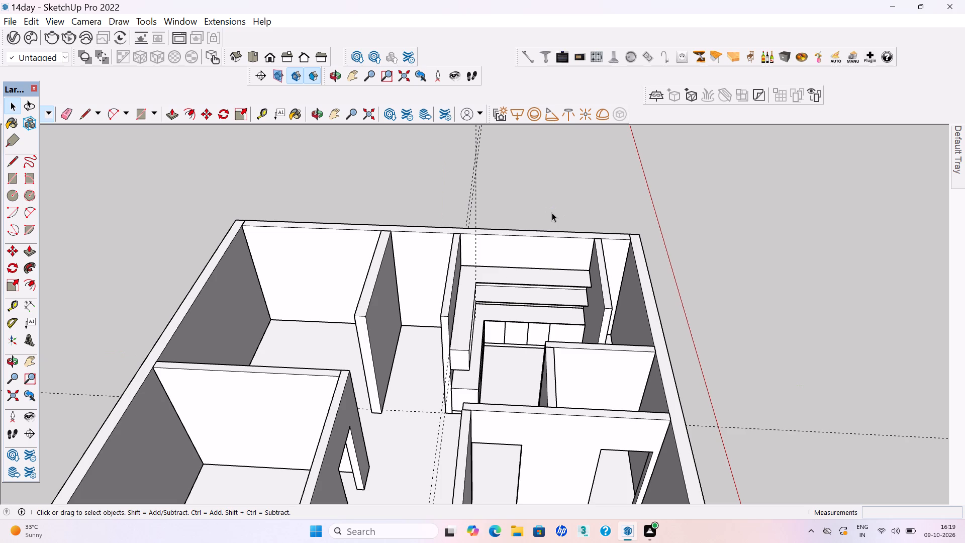
Delete the leftover vertical guide and the two parallel horizontal guides running through the kitchen.
scroll(568, 305, down, 3)
middle_drag(647, 343, 436, 331)
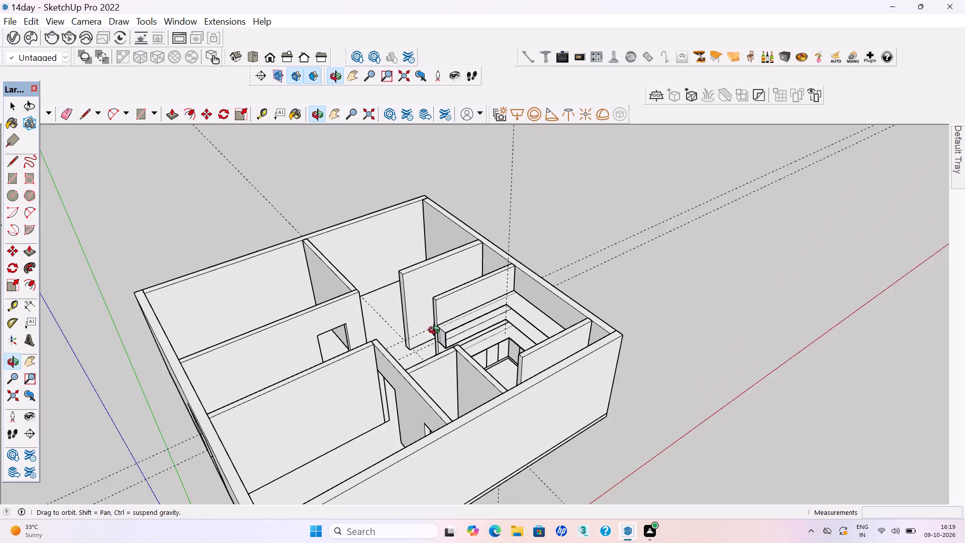
middle_drag(436, 331, 423, 332)
scroll(492, 305, down, 2)
middle_drag(584, 261, 473, 279)
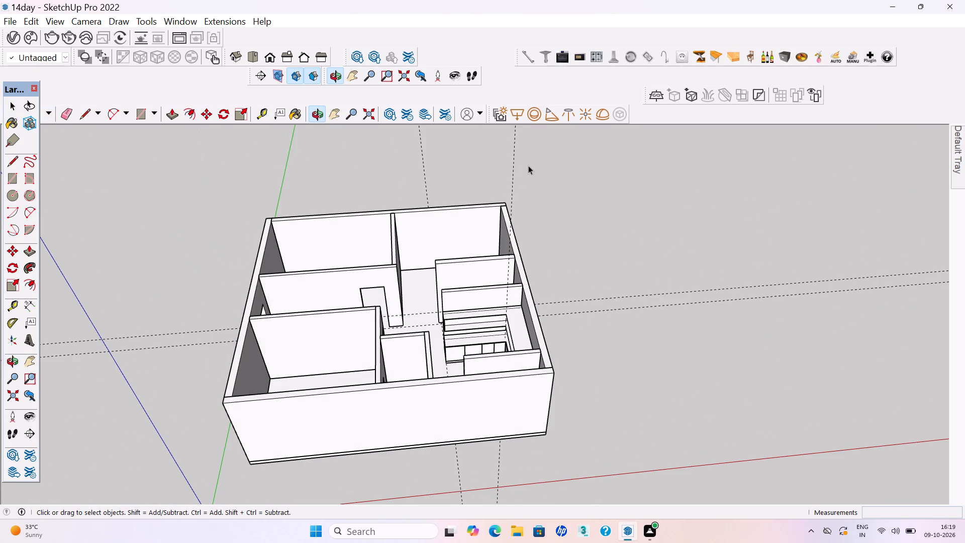
drag(528, 165, 497, 144)
key(Delete)
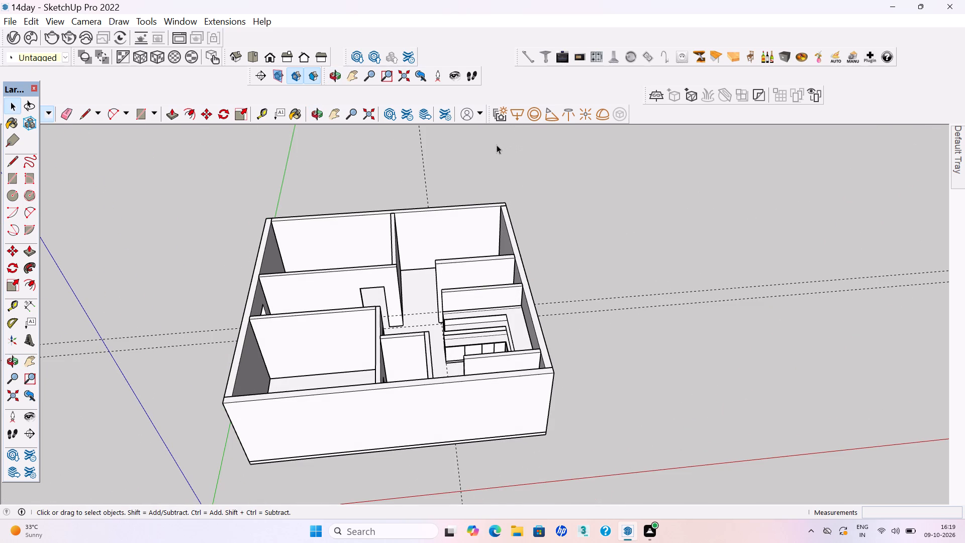
scroll(489, 357, up, 8)
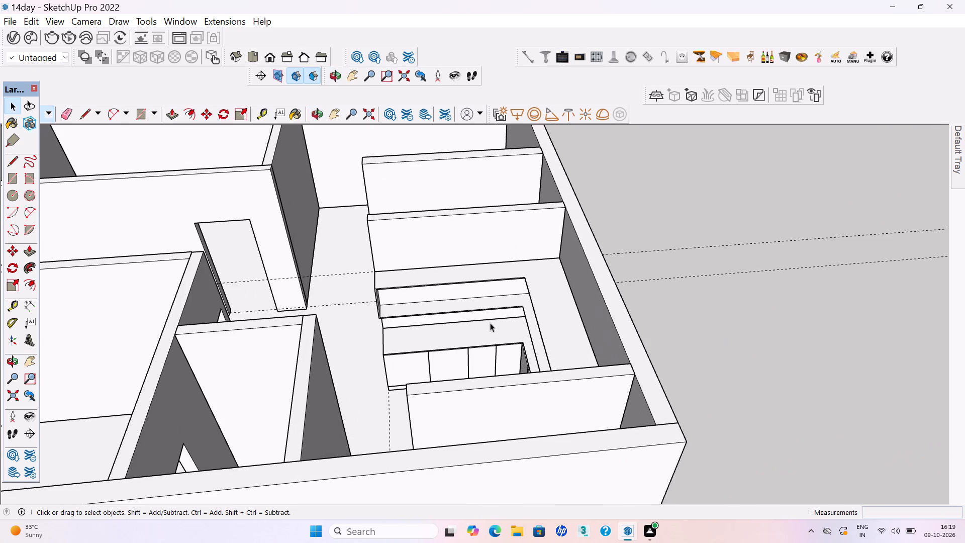
middle_drag(486, 322, 451, 335)
drag(688, 313, 667, 249)
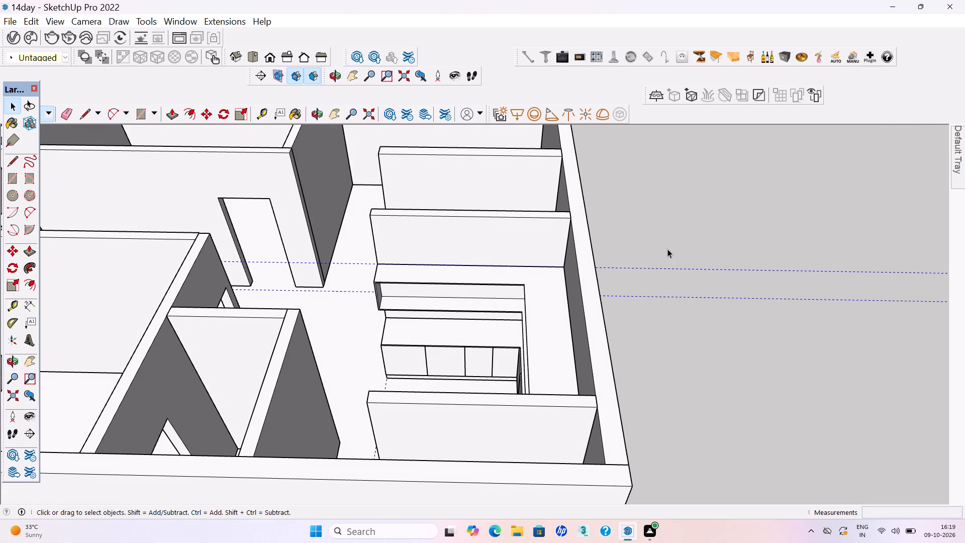
key(Delete)
Place a horizontal guide on the kitchen wall 2' above the wall unit's top back edge.
key(t)
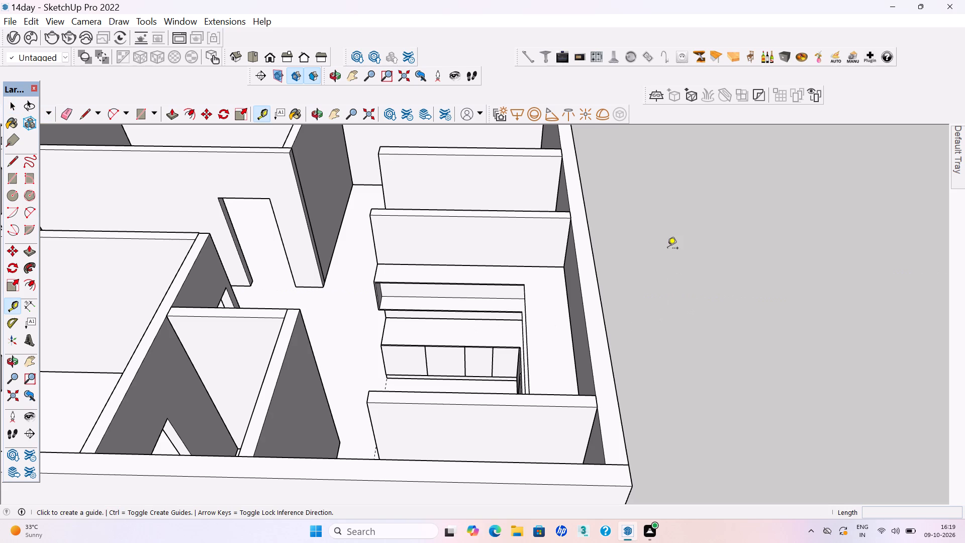
click(466, 267)
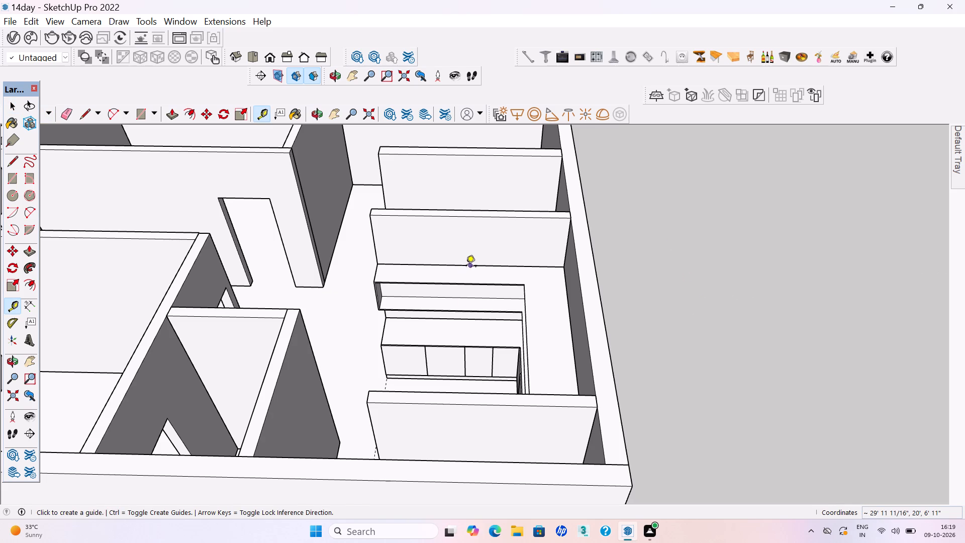
text(2')
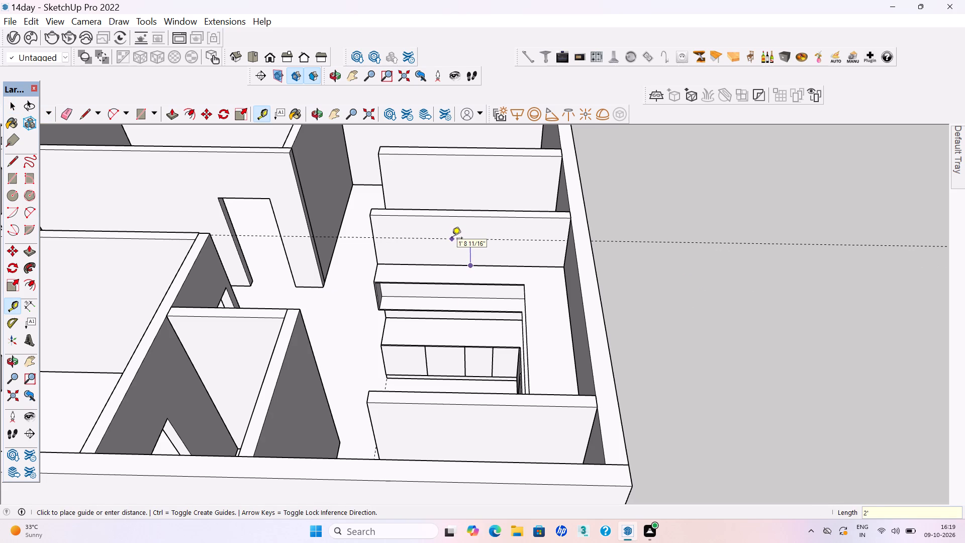
key(Return)
scroll(452, 239, up, 2)
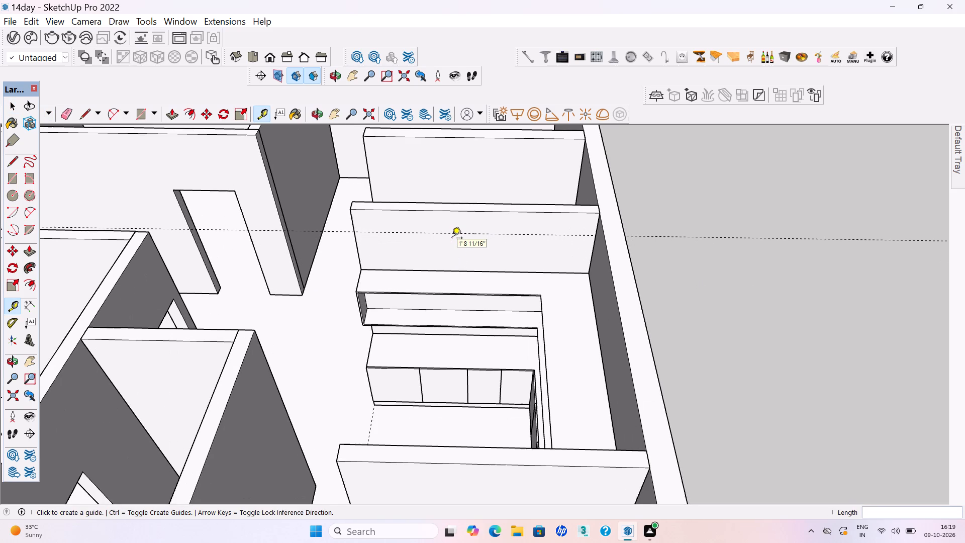
Draw a rectangle about 9' 6" by 2' on the wall between the wall unit's top and the guide, and group it.
key(r)
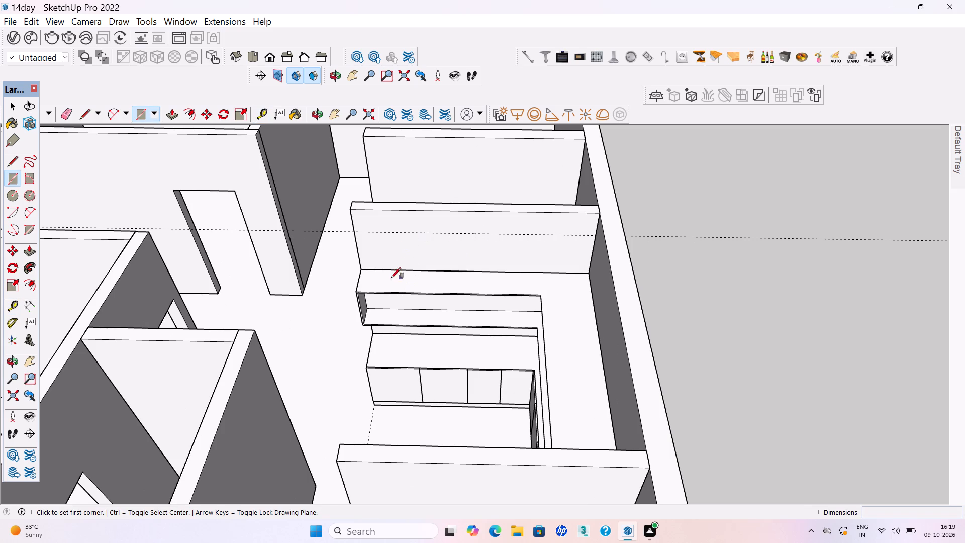
click(364, 269)
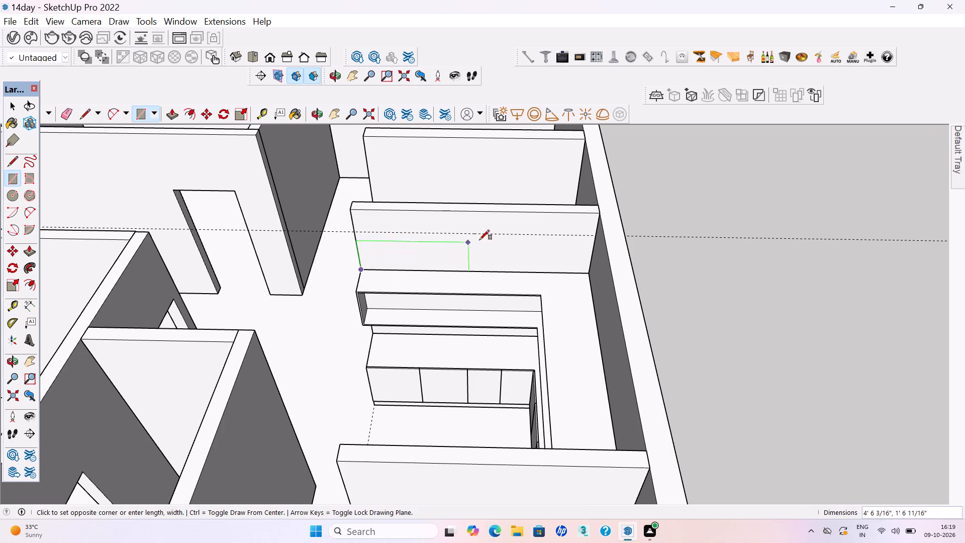
click(594, 236)
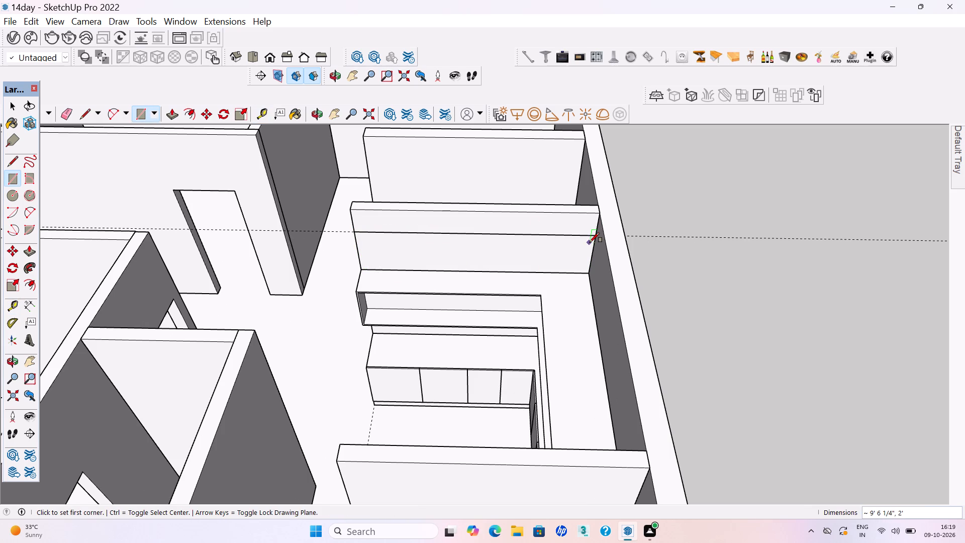
key(space)
double_click(514, 248)
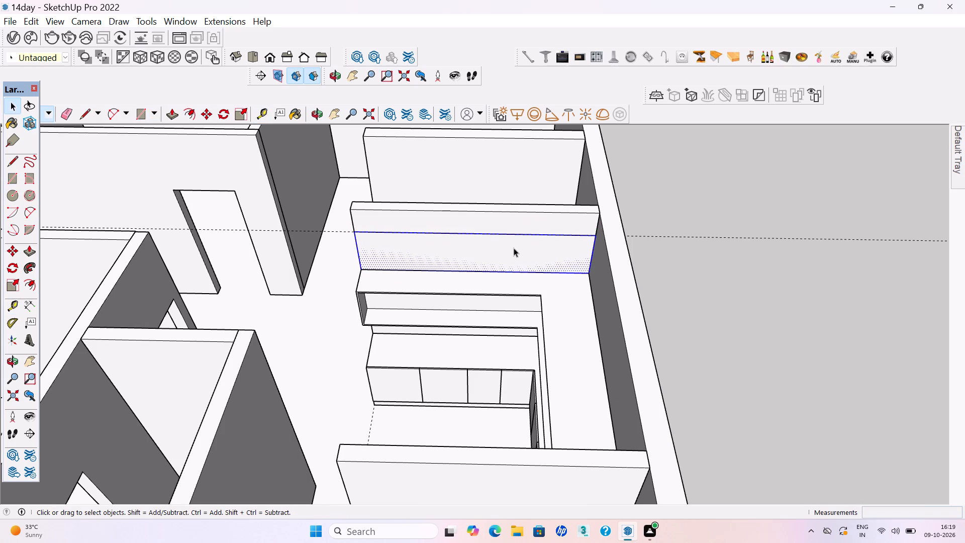
right_click(514, 248)
click(549, 368)
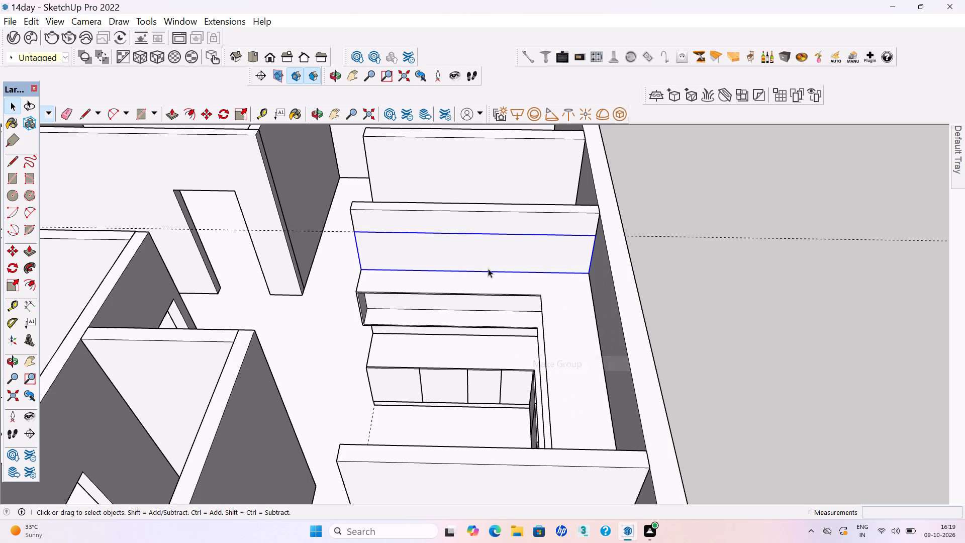
Inside the new group, extrude the rectangle 2' out from the wall to form a loft box above the wall unit.
double_click(486, 257)
click(475, 256)
key(p)
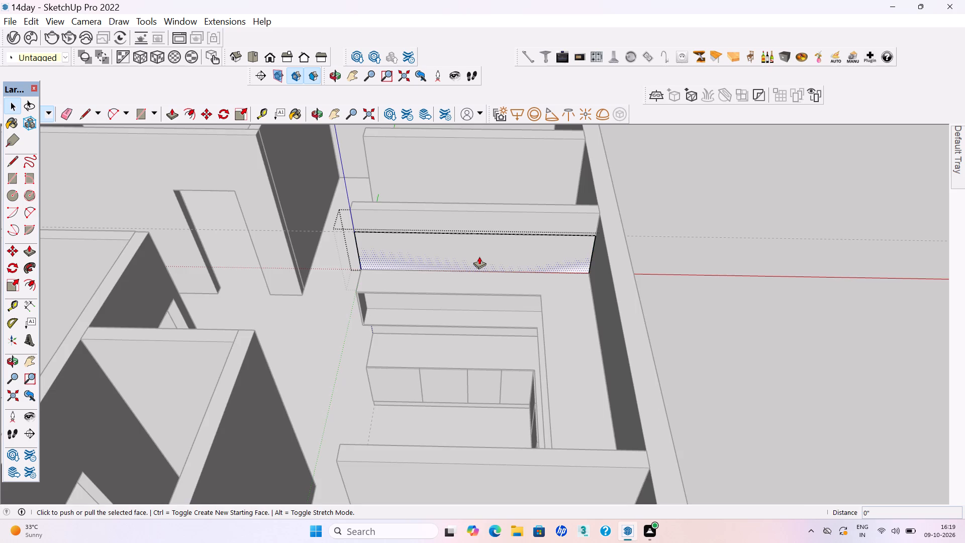
key(Return)
click(479, 256)
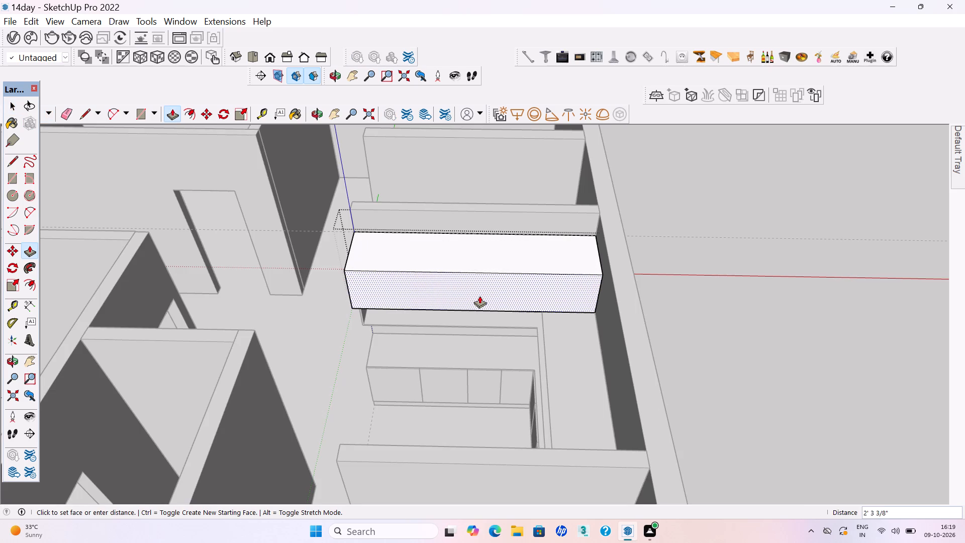
text(2')
key(Return)
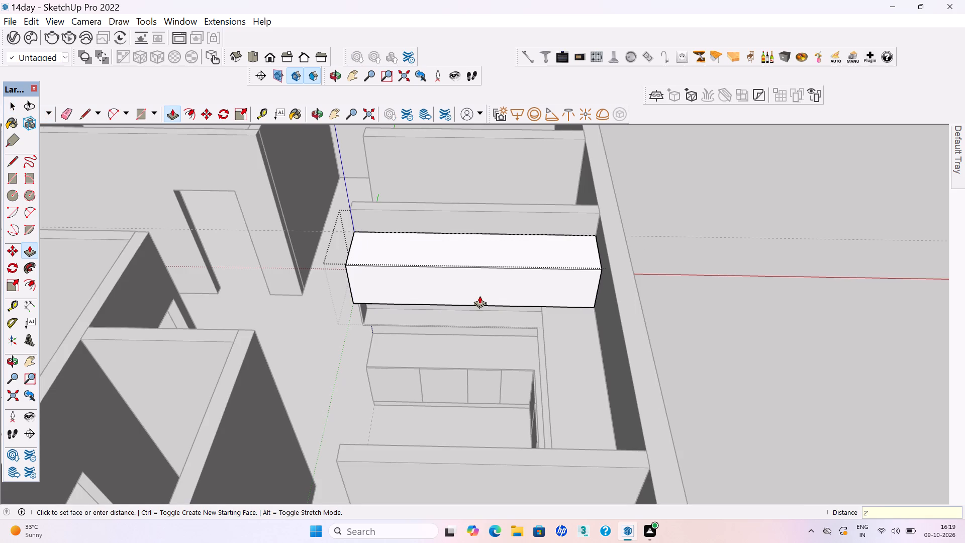
Offset the loft box's front face inward by 18 mm.
key(space)
click(479, 296)
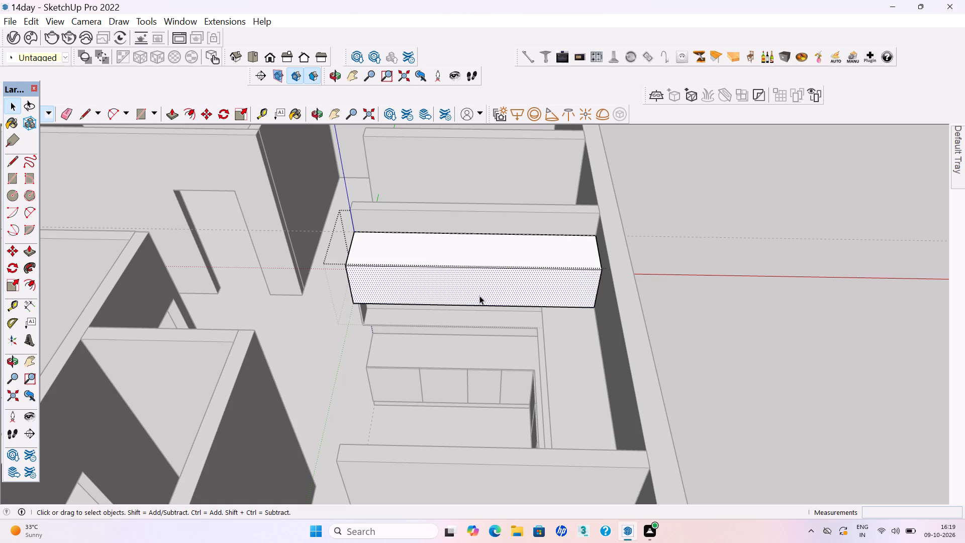
key(f)
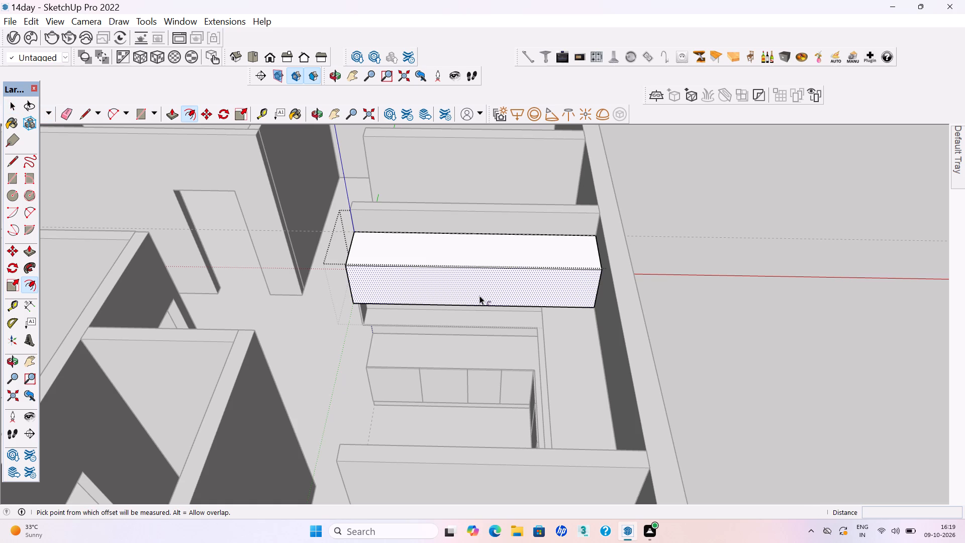
click(477, 291)
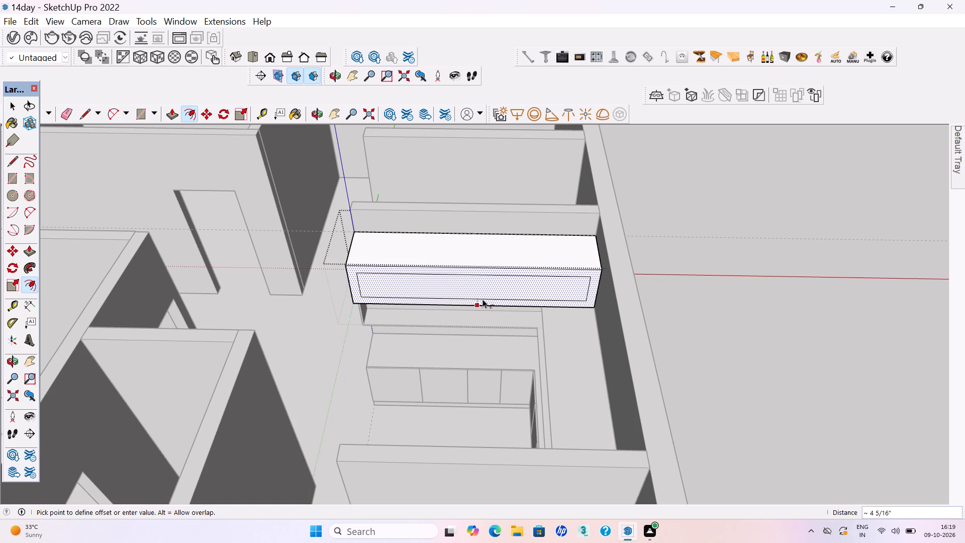
text(18mm)
key(Return)
key(space)
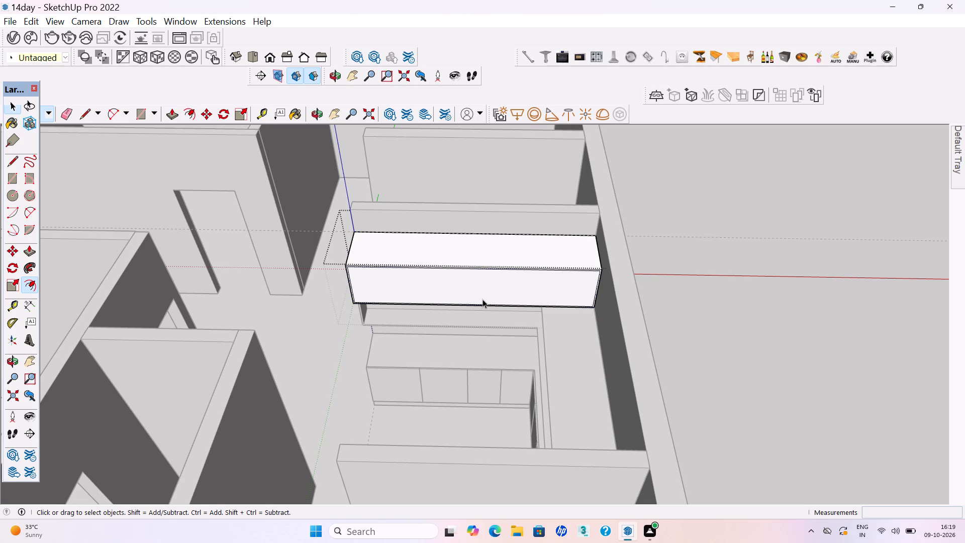
Push the loft box's inner front face about 1' 4" inward to hollow it, and leave the group.
click(482, 299)
key(p)
key(Return)
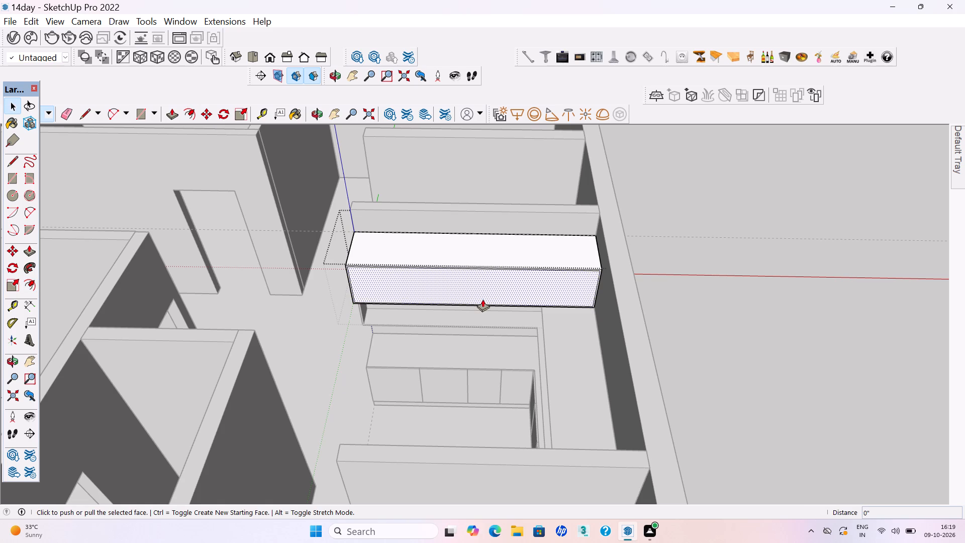
scroll(482, 299, up, 2)
click(478, 295)
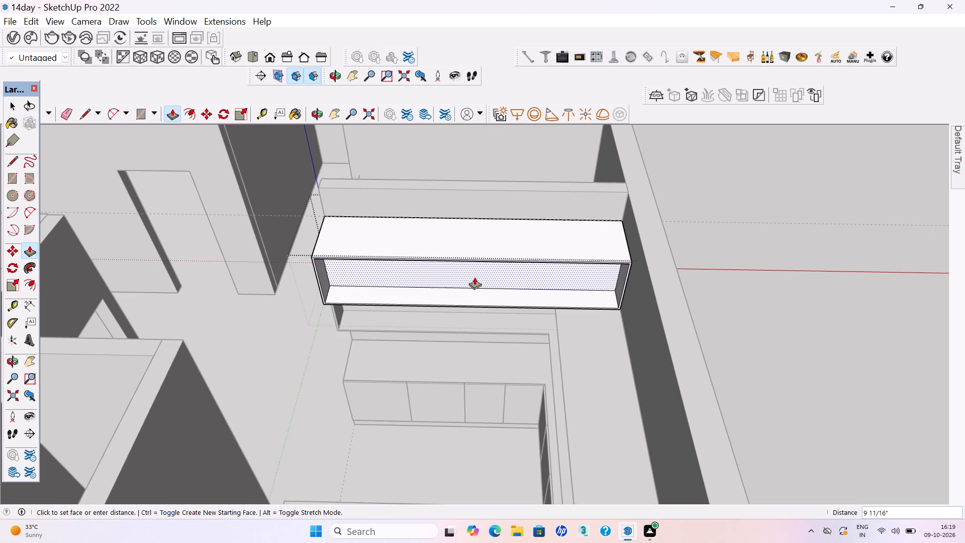
click(471, 266)
scroll(486, 278, down, 3)
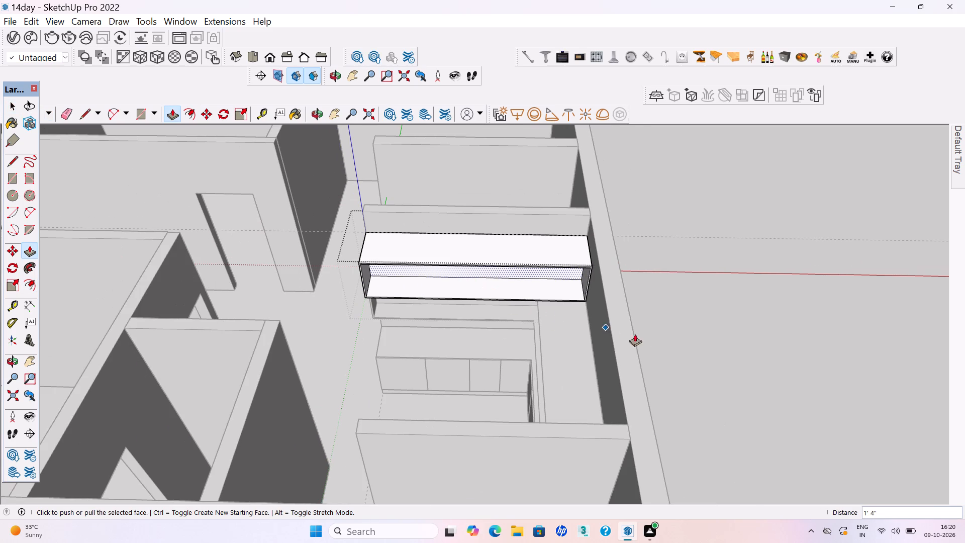
key(space)
click(711, 386)
Save the model.
key(ctrl+s)
key(ctrl+s)
key(ctrl+s)
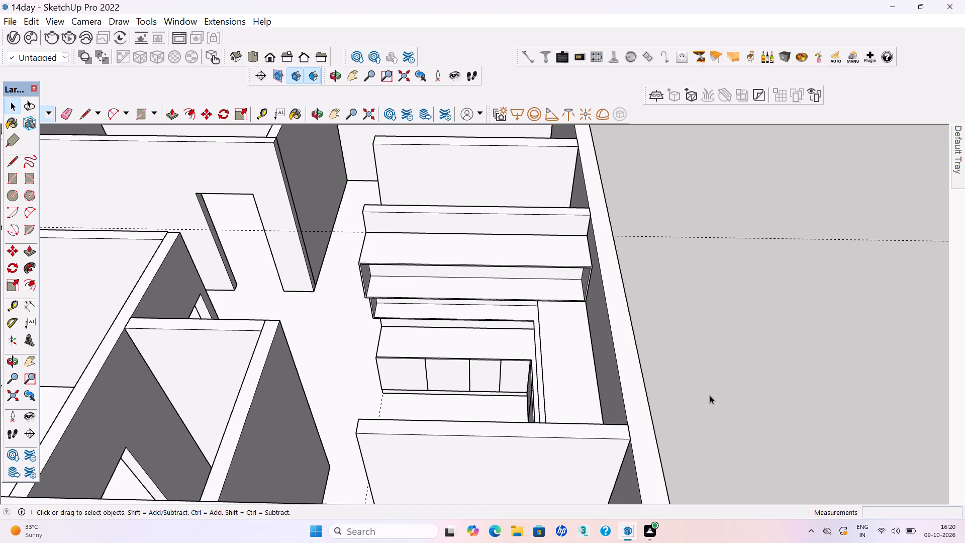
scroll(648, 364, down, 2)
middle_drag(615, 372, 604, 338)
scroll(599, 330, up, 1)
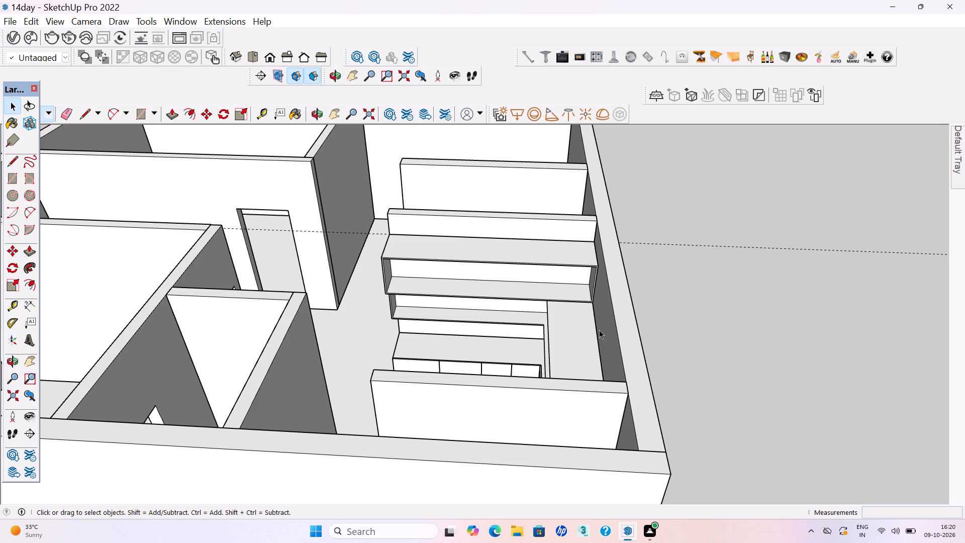
Place a vertical guide 2' in from the loft box's front edge at the kitchen corner end.
scroll(588, 275, up, 7)
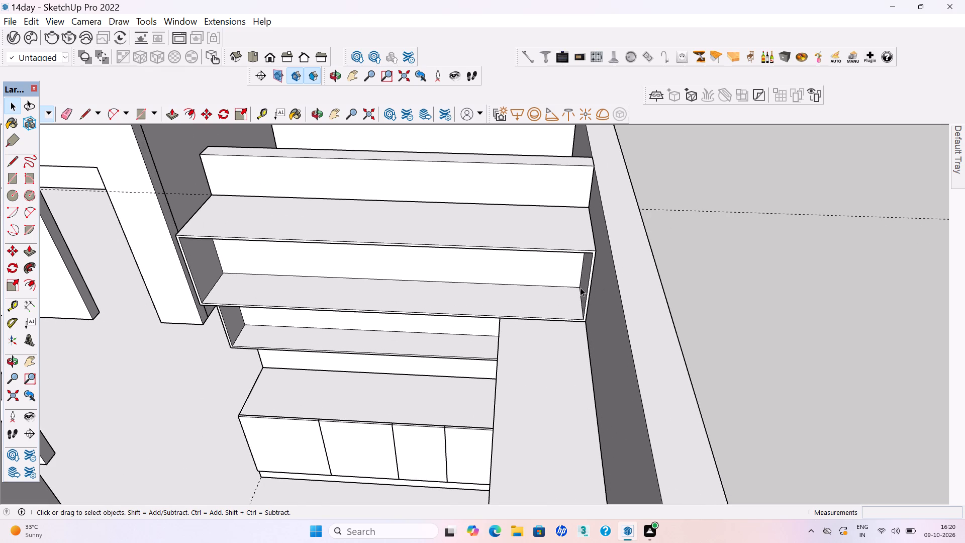
key(t)
click(588, 294)
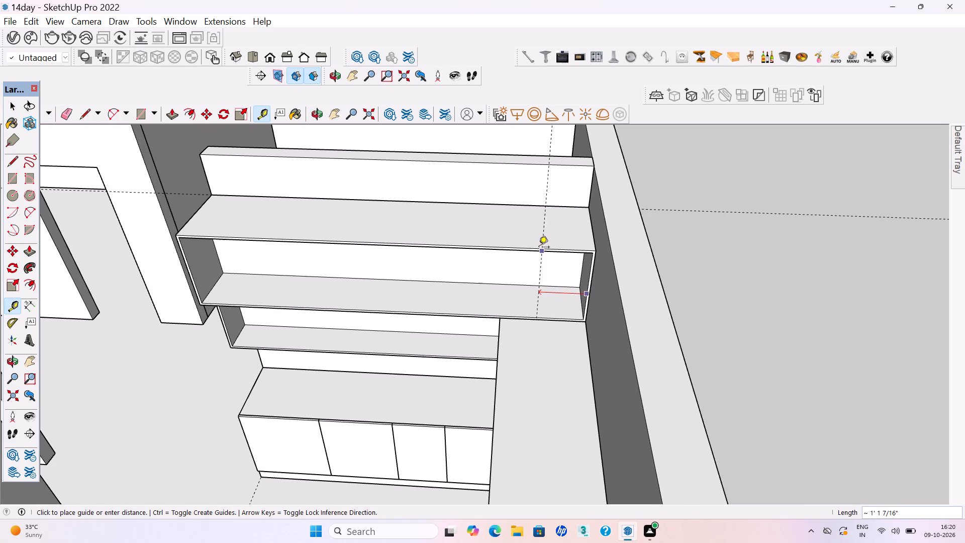
text(2')
key(Return)
key(space)
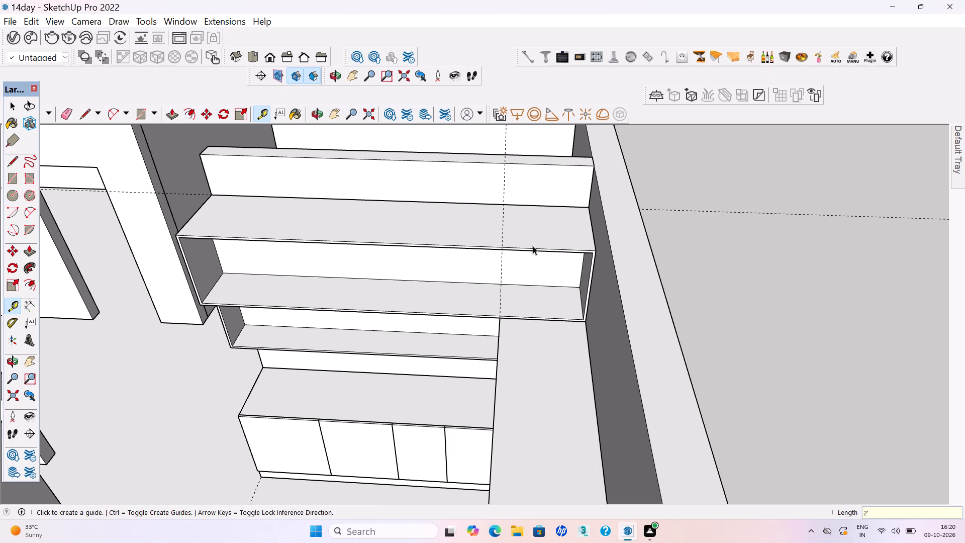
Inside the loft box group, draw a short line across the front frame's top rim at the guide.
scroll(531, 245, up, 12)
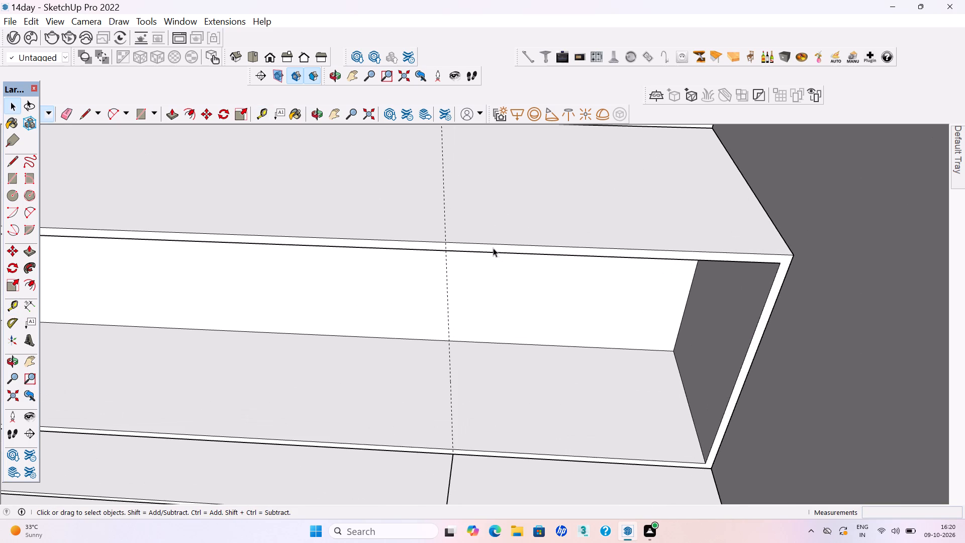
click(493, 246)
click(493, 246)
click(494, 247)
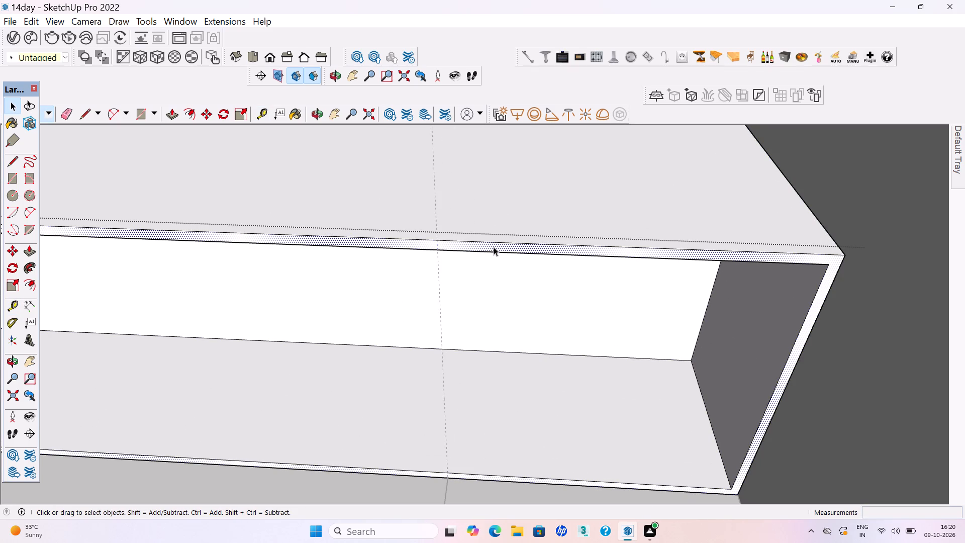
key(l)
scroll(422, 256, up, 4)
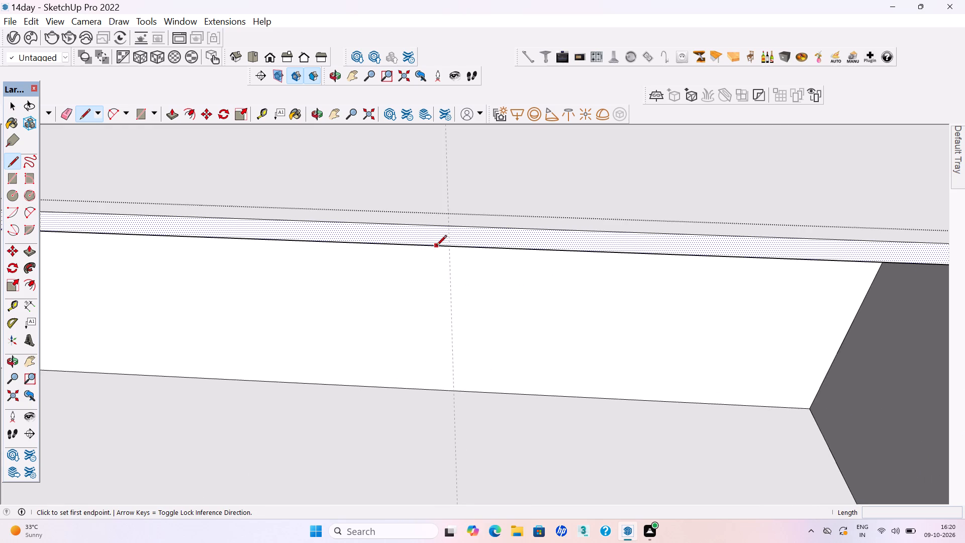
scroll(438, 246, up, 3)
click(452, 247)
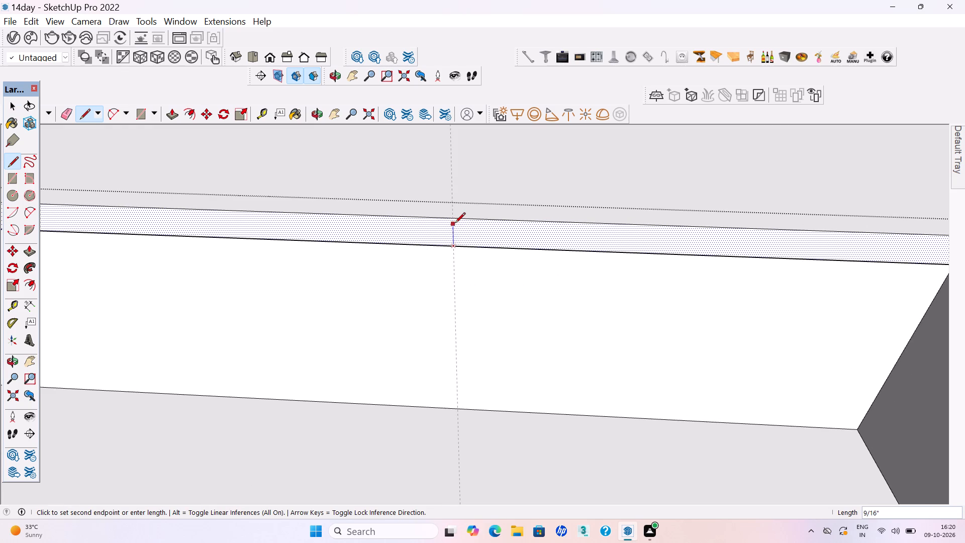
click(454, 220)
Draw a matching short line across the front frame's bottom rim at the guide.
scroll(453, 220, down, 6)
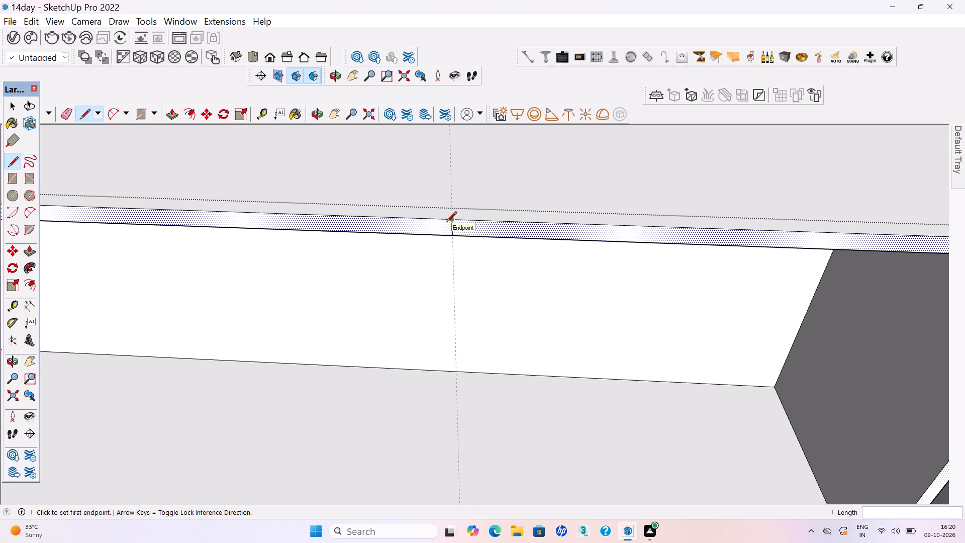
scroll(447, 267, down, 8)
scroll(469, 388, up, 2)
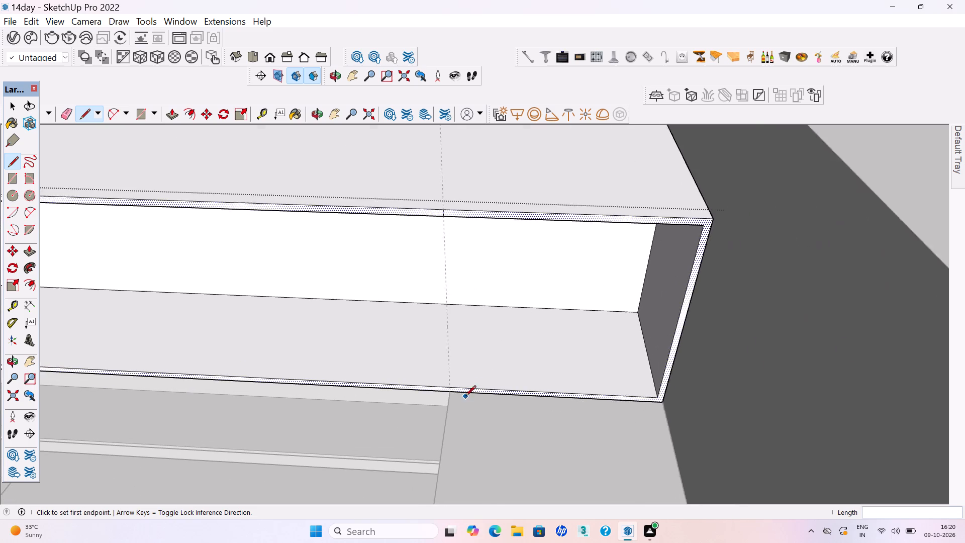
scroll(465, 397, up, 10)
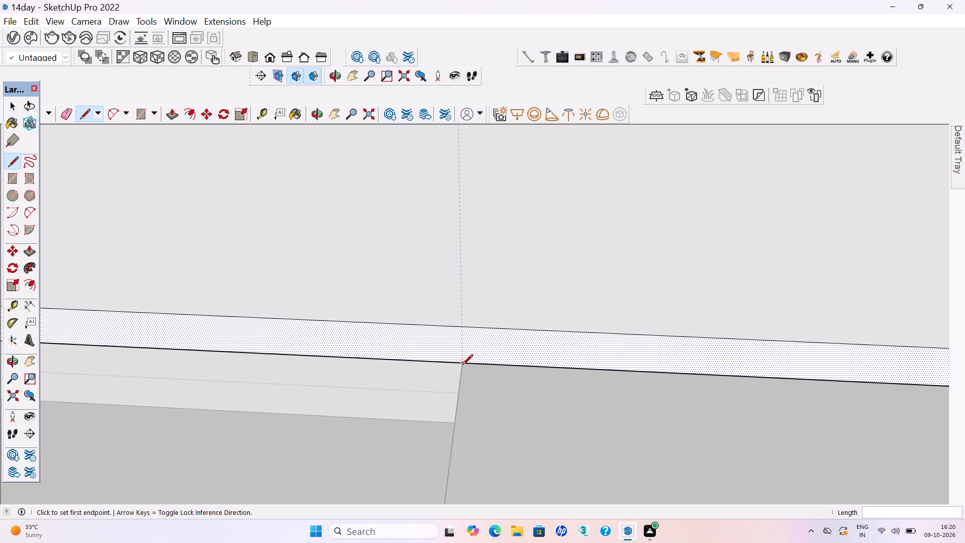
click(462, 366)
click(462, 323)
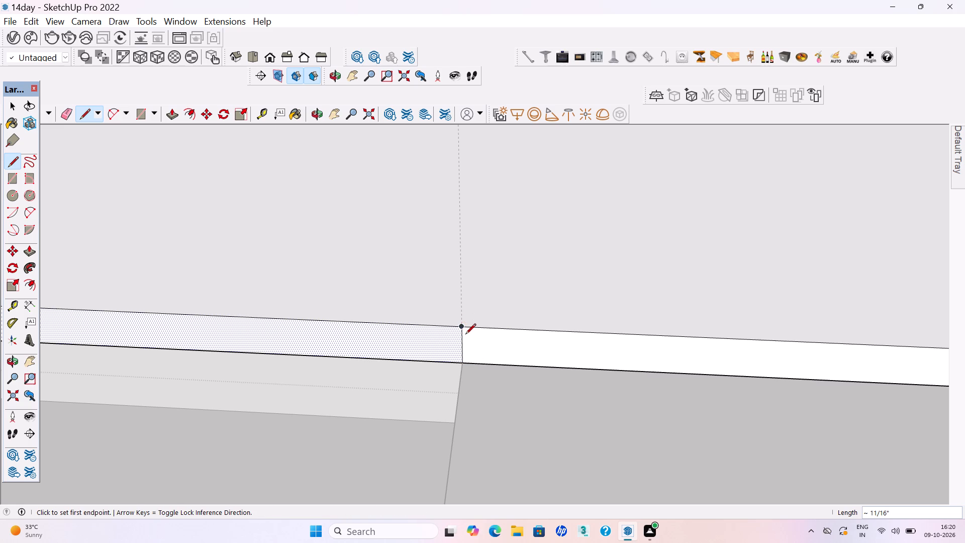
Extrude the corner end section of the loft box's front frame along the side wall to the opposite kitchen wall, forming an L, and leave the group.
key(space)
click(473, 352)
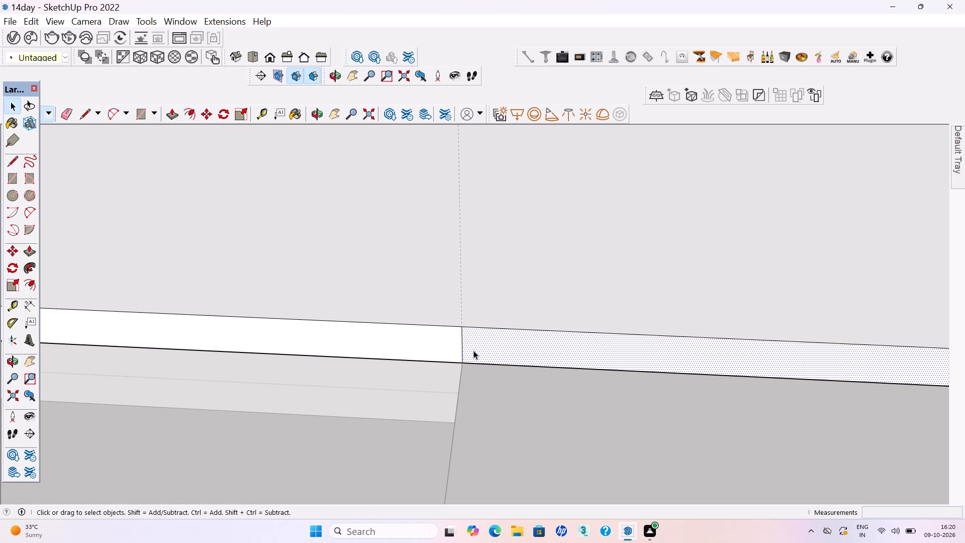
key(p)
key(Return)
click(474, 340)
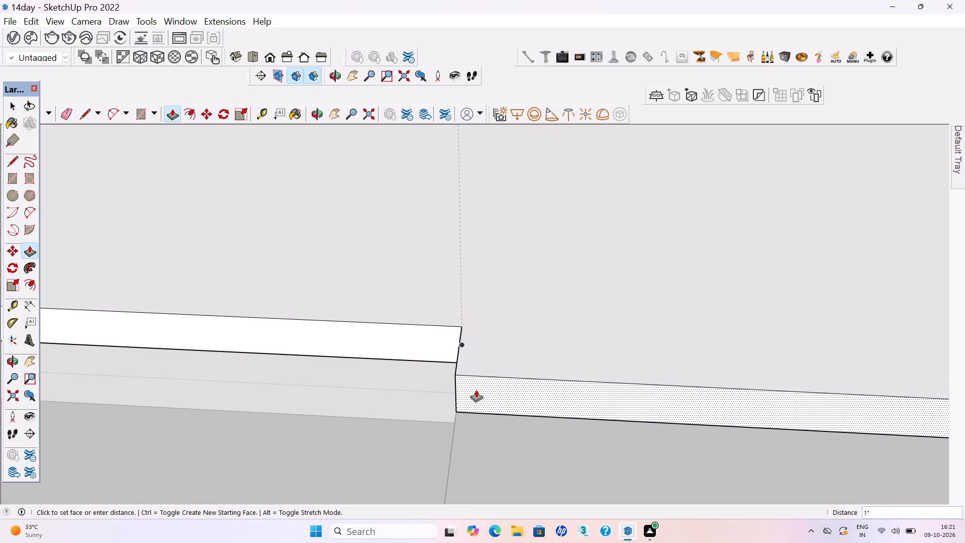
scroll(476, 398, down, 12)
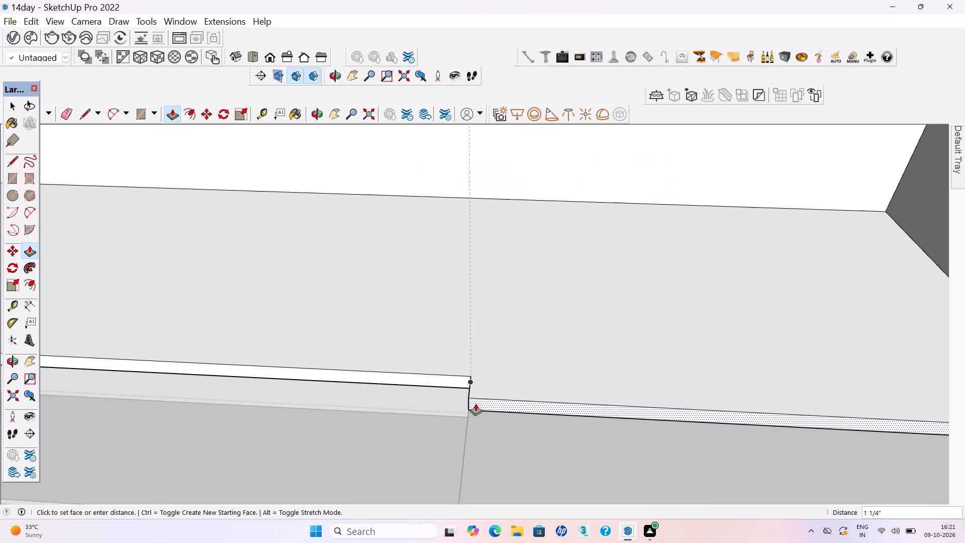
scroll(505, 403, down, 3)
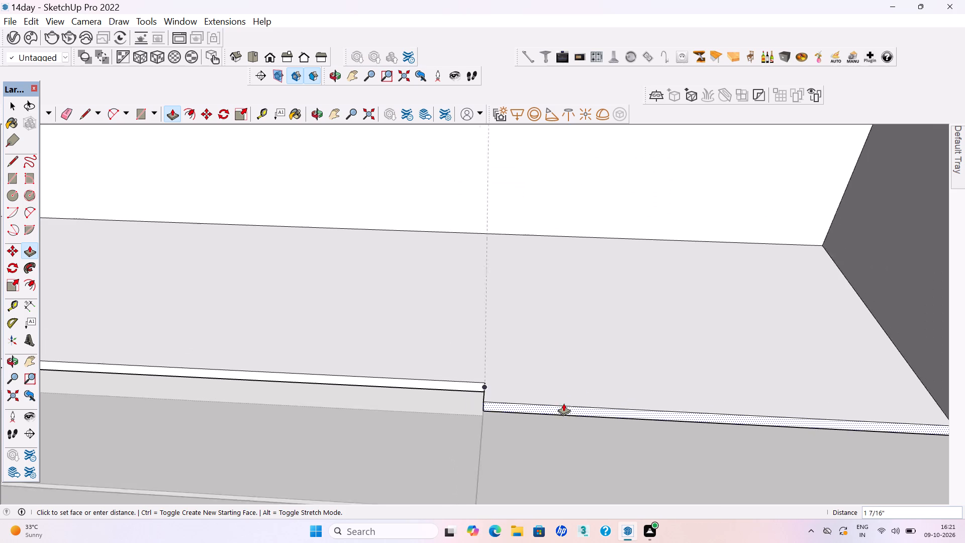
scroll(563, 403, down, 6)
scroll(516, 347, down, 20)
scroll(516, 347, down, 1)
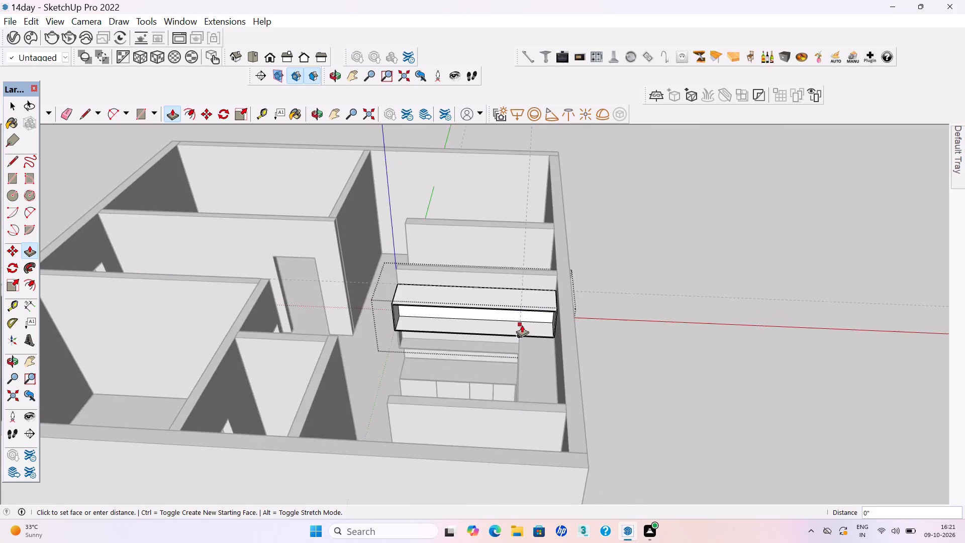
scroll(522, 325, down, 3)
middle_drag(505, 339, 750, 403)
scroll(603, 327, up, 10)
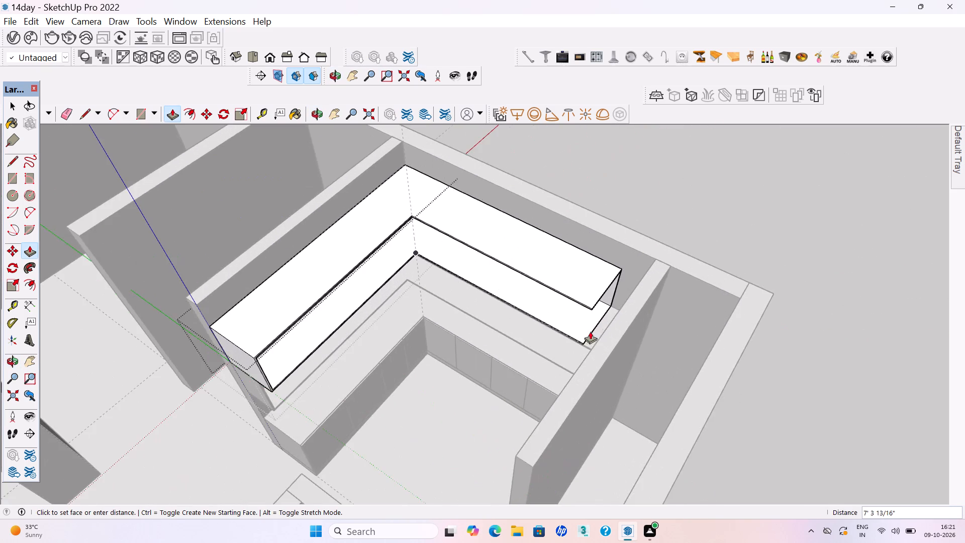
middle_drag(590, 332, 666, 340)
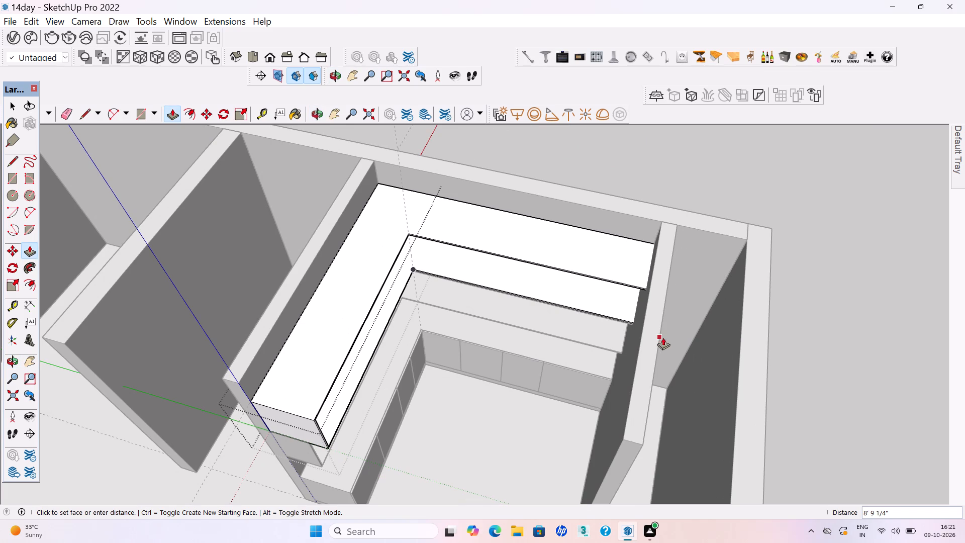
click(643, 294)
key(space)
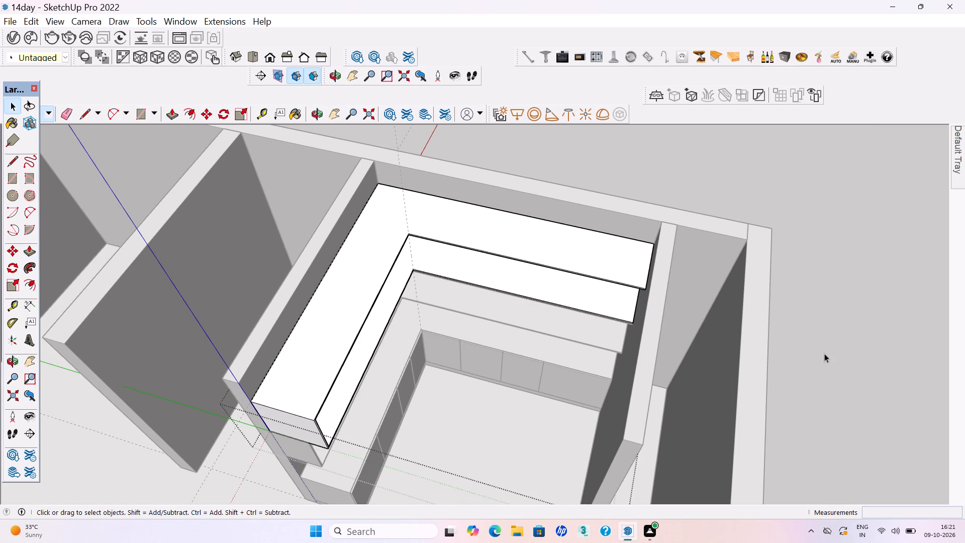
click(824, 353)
Save the model.
key(ctrl+s)
key(ctrl+s)
key(ctrl+s)
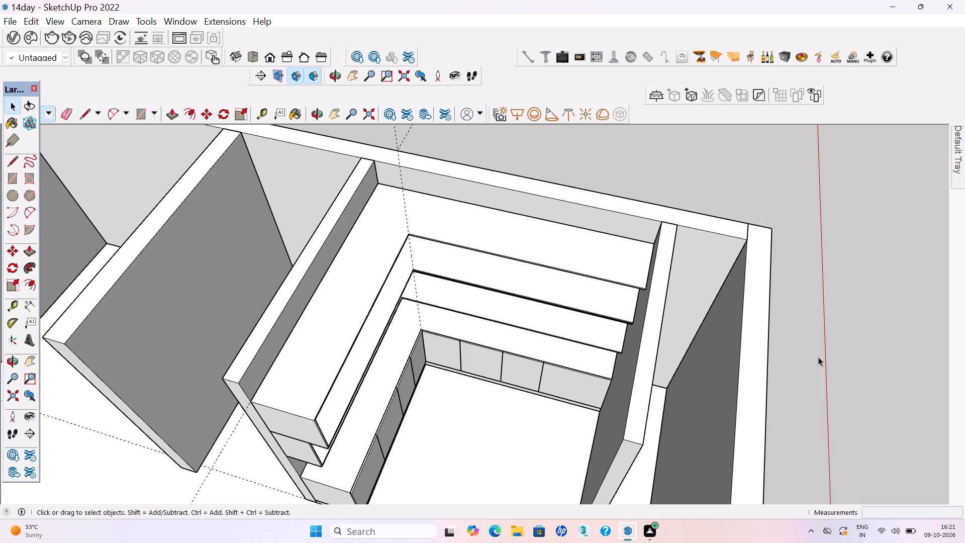
Examine the L-shaped loft, wall unit and base cabinet from several angles.
scroll(497, 321, up, 2)
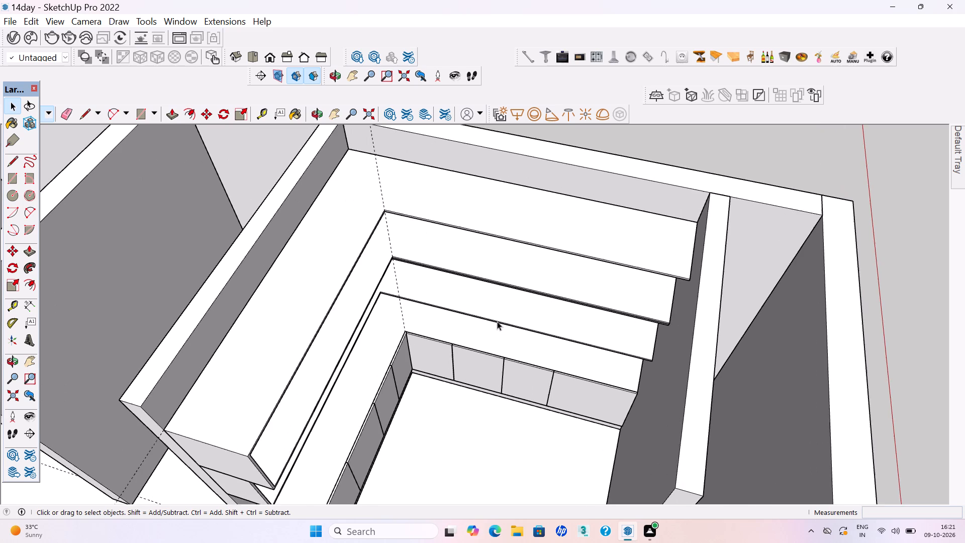
middle_drag(530, 323, 578, 289)
scroll(605, 277, up, 4)
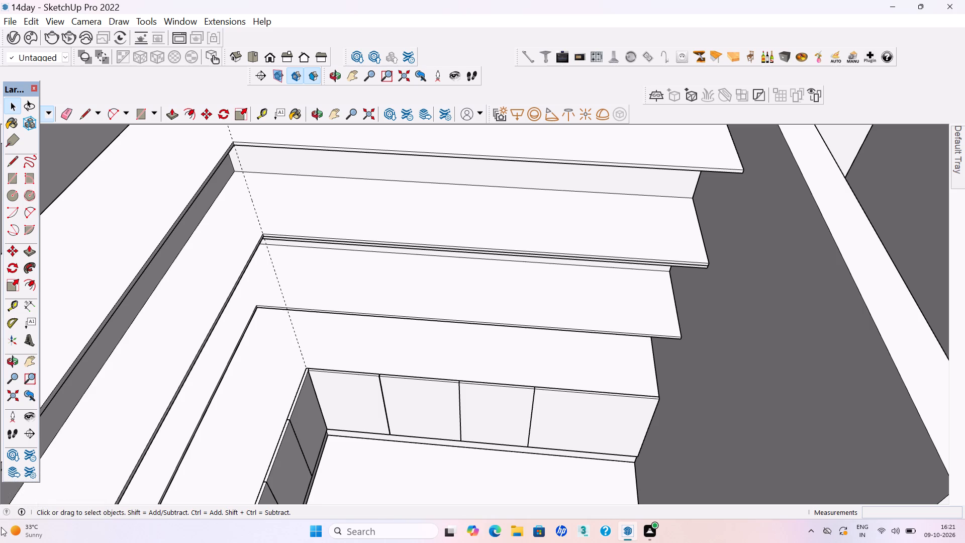
scroll(7, 530, down, 4)
scroll(261, 386, down, 15)
middle_drag(358, 327, 415, 300)
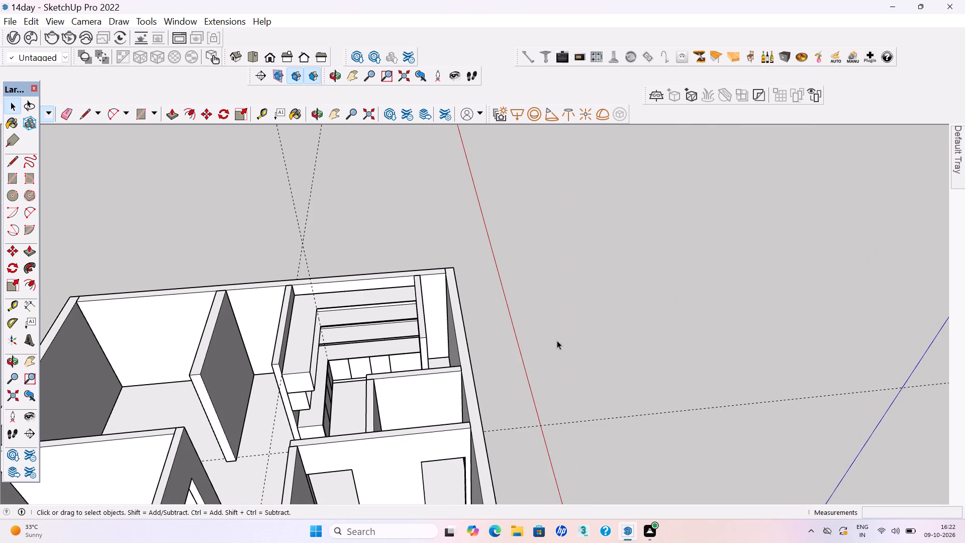
click(557, 340)
scroll(381, 341, up, 11)
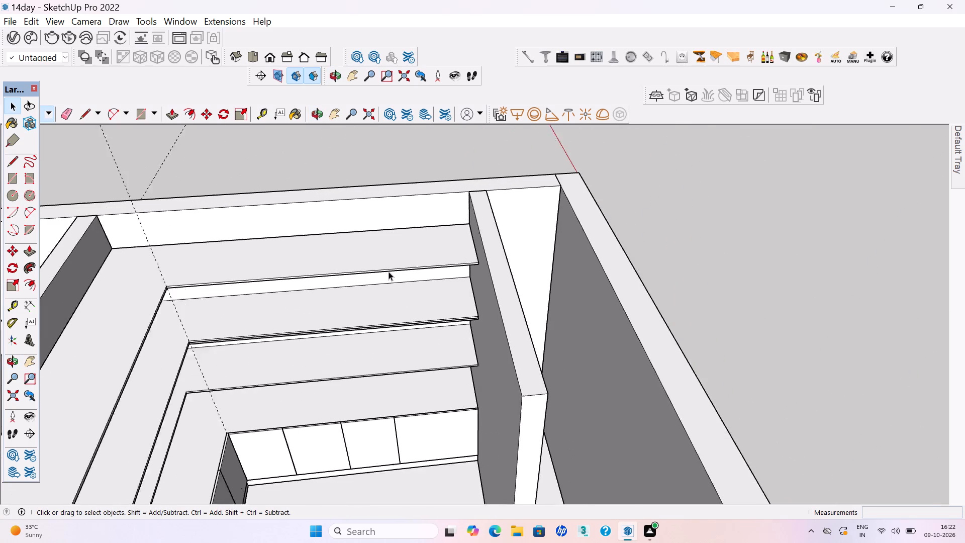
scroll(389, 271, up, 6)
middle_drag(409, 301, 390, 239)
scroll(432, 230, up, 1)
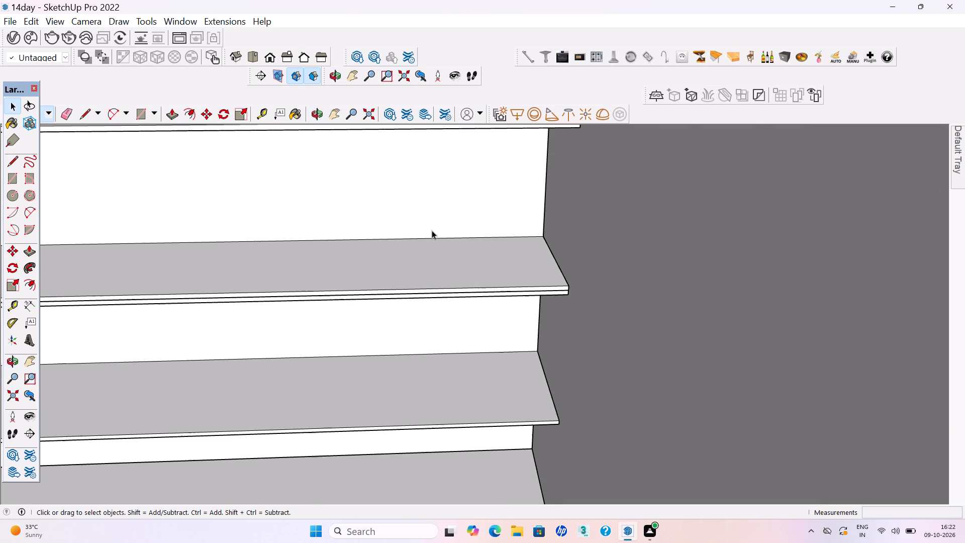
scroll(564, 273, down, 3)
scroll(640, 280, down, 4)
scroll(595, 280, down, 4)
scroll(544, 259, down, 1)
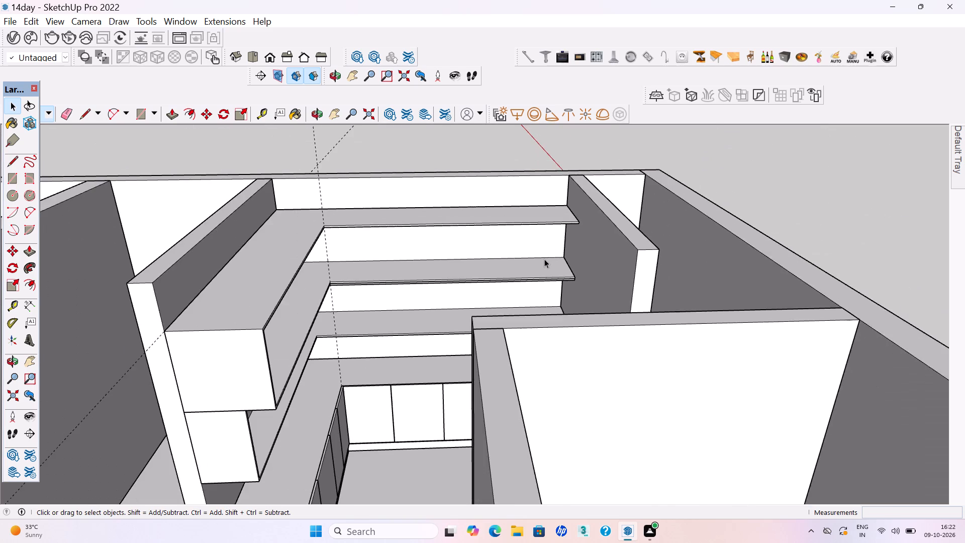
middle_drag(534, 273, 340, 340)
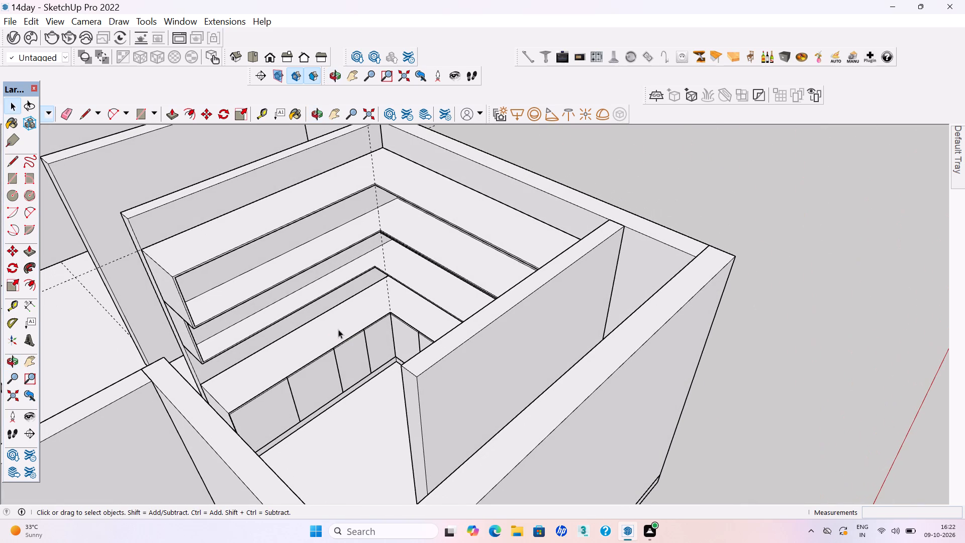
scroll(392, 324, down, 1)
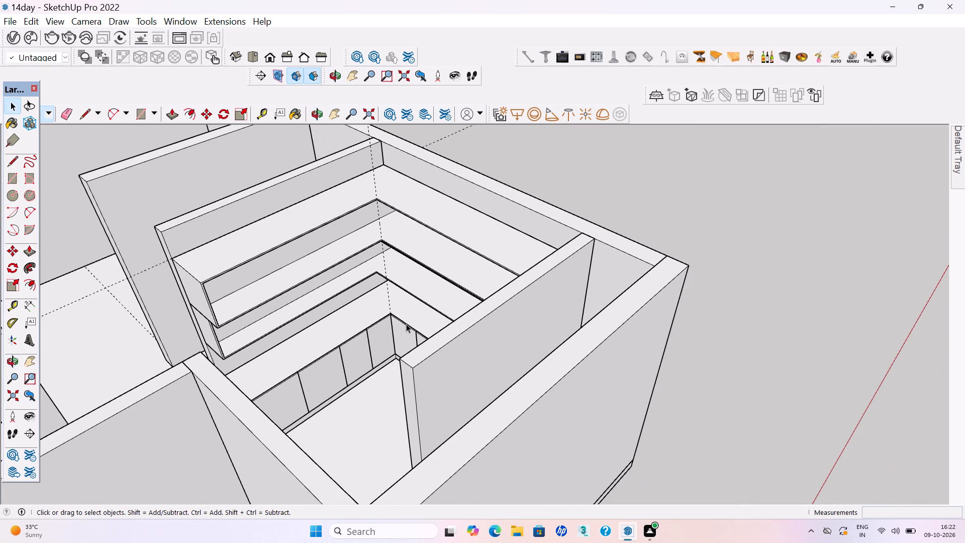
scroll(484, 350, down, 2)
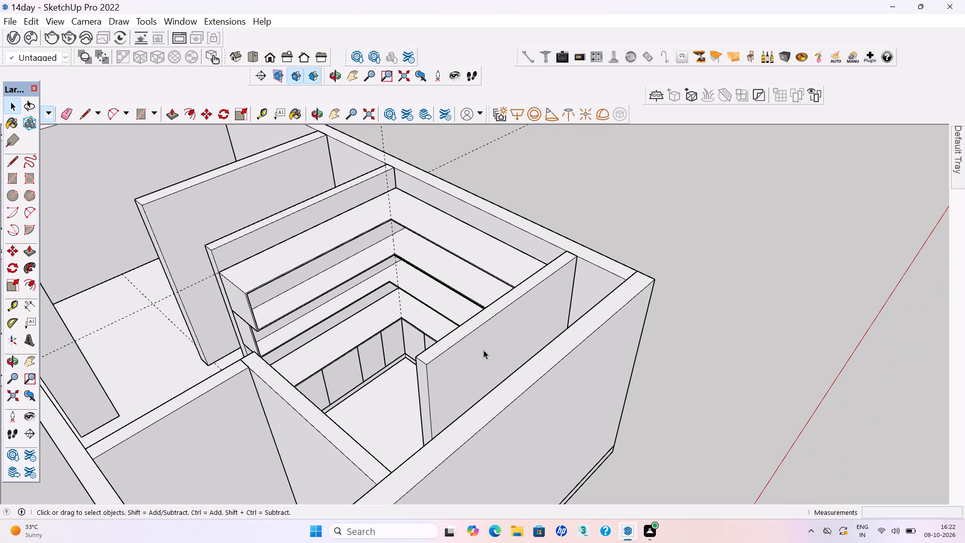
scroll(484, 350, down, 1)
middle_drag(556, 351, 503, 375)
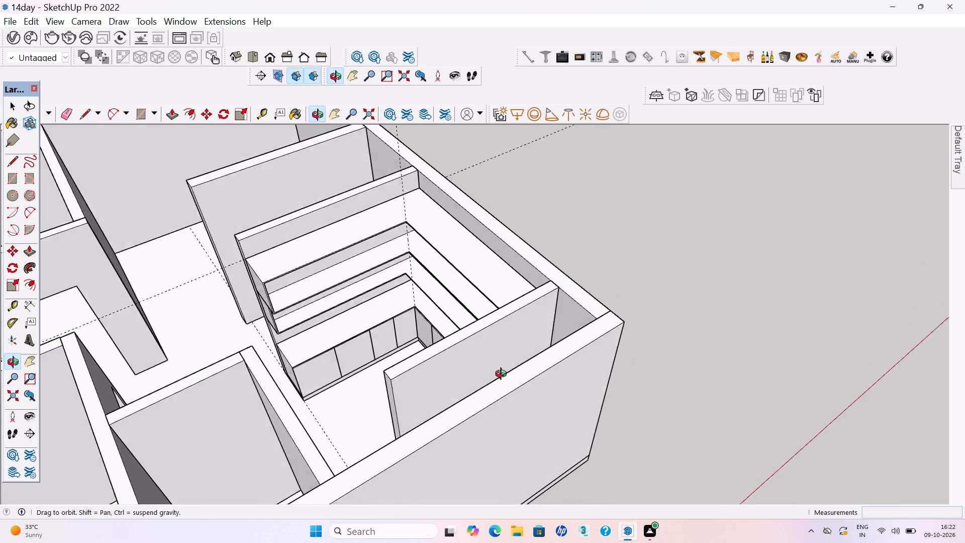
middle_drag(503, 375, 478, 375)
middle_click(466, 372)
scroll(582, 331, down, 1)
scroll(261, 280, up, 3)
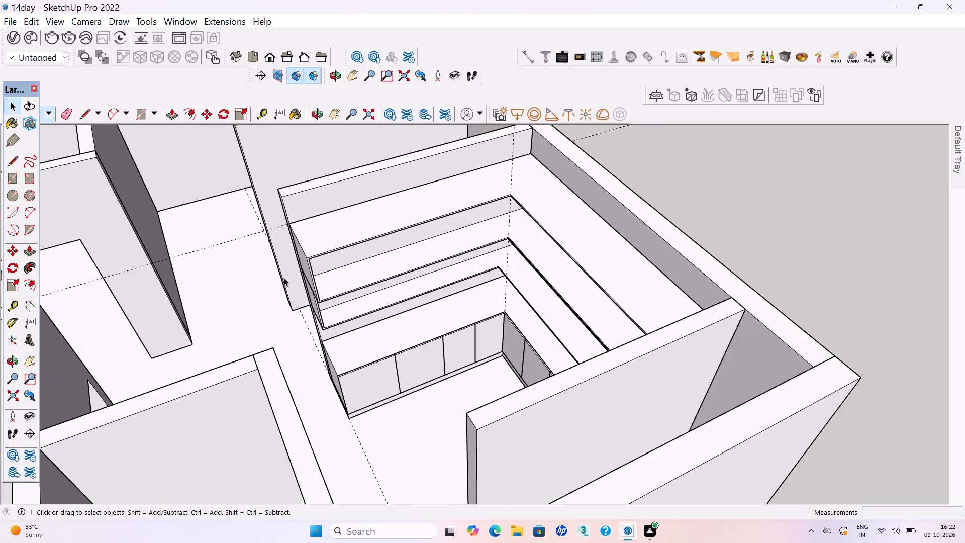
Delete the L-shaped loft box above the wall unit.
scroll(306, 283, up, 5)
scroll(355, 270, down, 2)
click(362, 215)
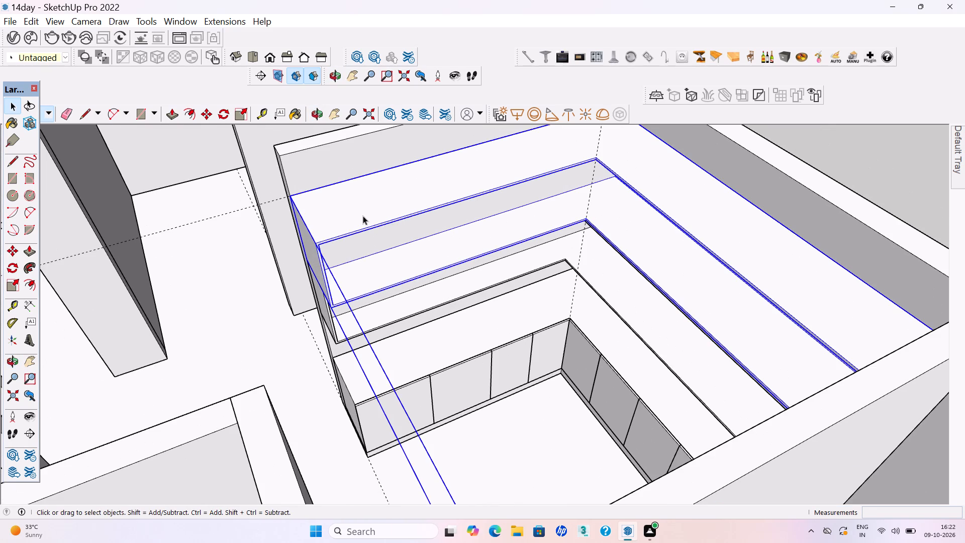
key(Delete)
scroll(392, 226, down, 7)
middle_drag(478, 254, 418, 265)
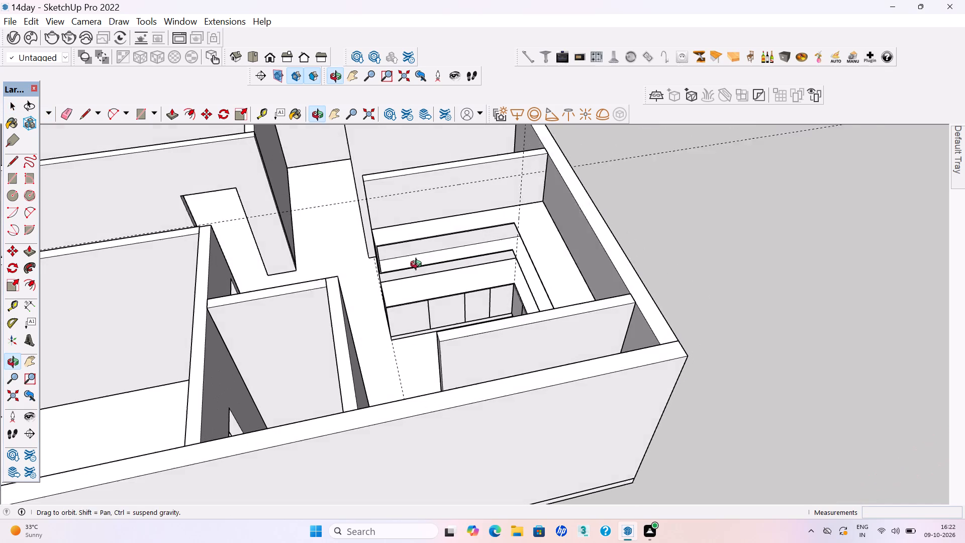
middle_drag(418, 265, 417, 265)
click(651, 223)
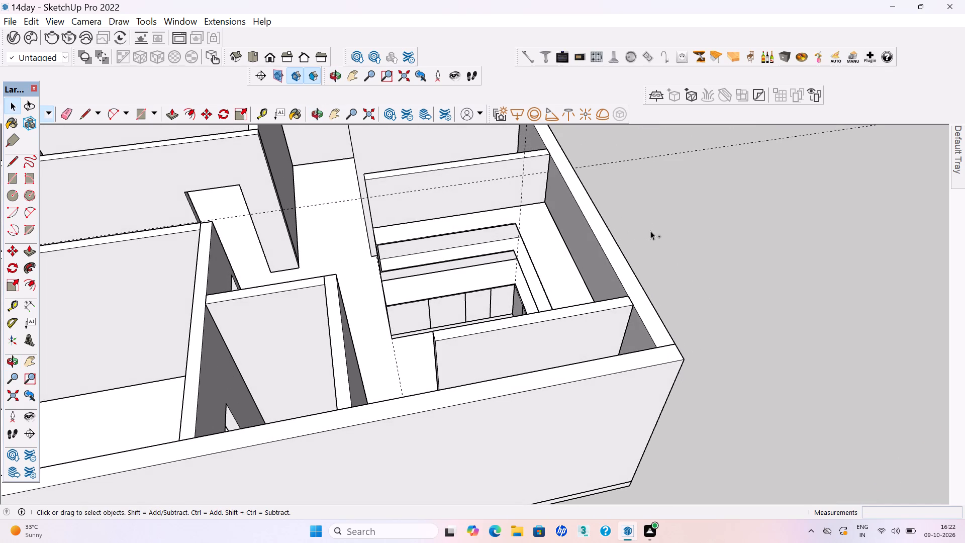
Save the model.
key(ctrl+s)
key(ctrl+s)
Start placing a guide at the free end panel of the L-shaped wall unit.
scroll(649, 236, down, 1)
middle_drag(537, 251, 457, 251)
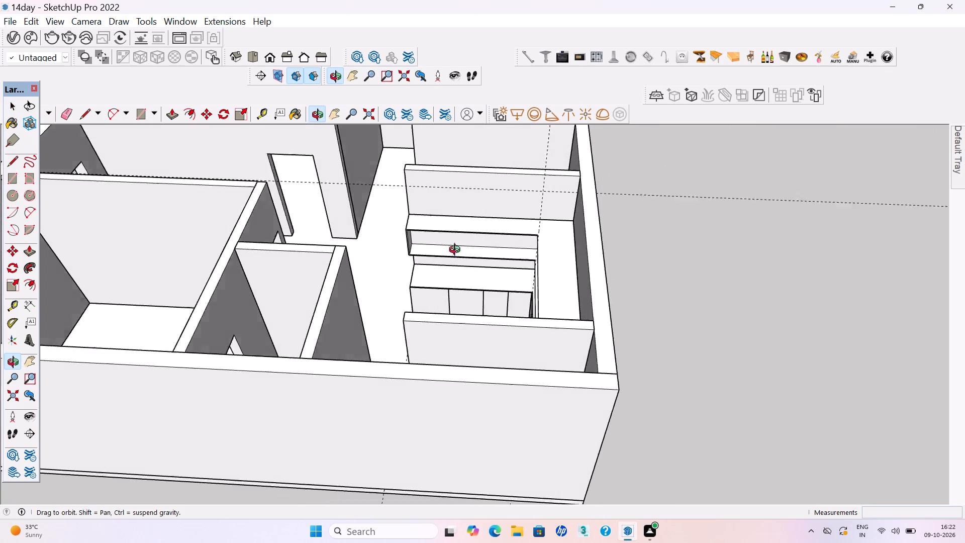
middle_drag(457, 251, 455, 251)
scroll(420, 242, up, 13)
key(t)
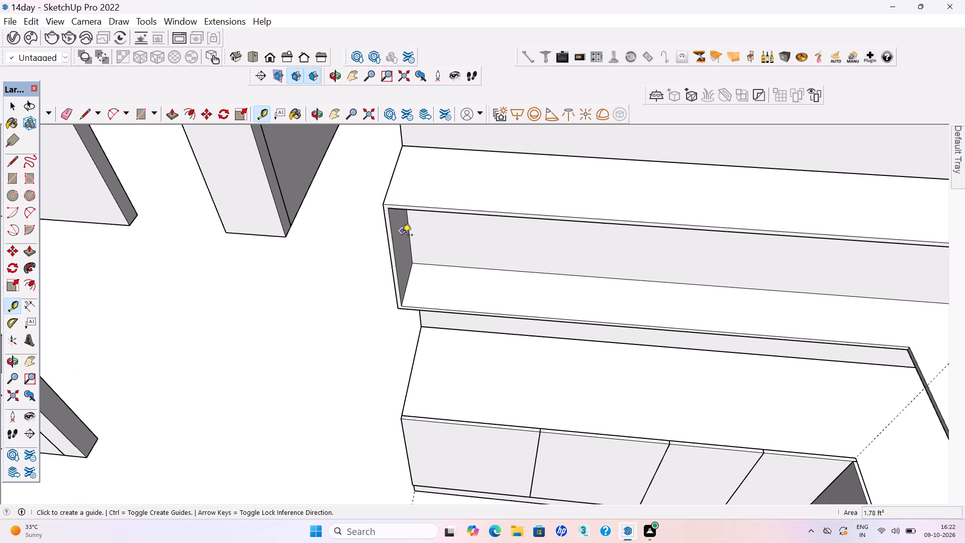
Place a vertical guide 2' from the end edge of the open upper cabinet's front.
click(396, 258)
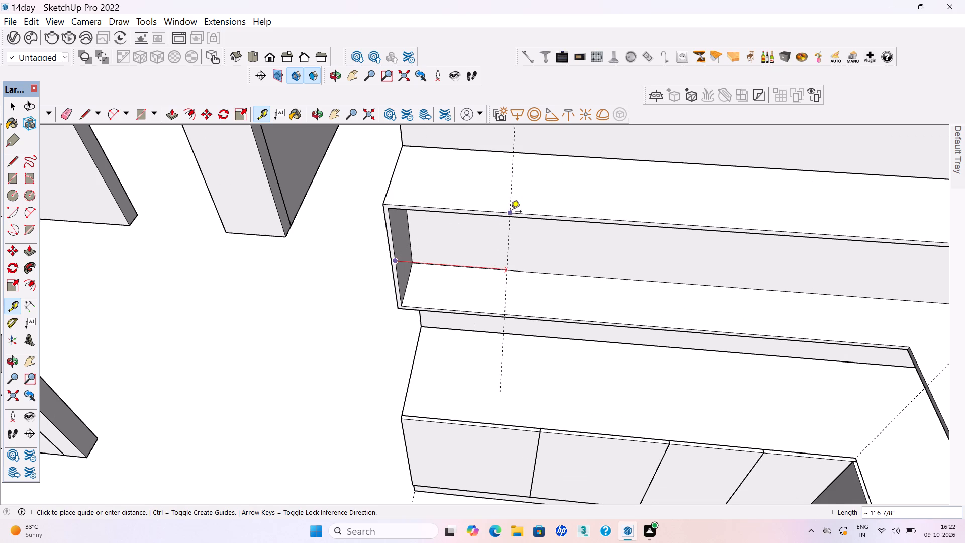
text(2')
key(Return)
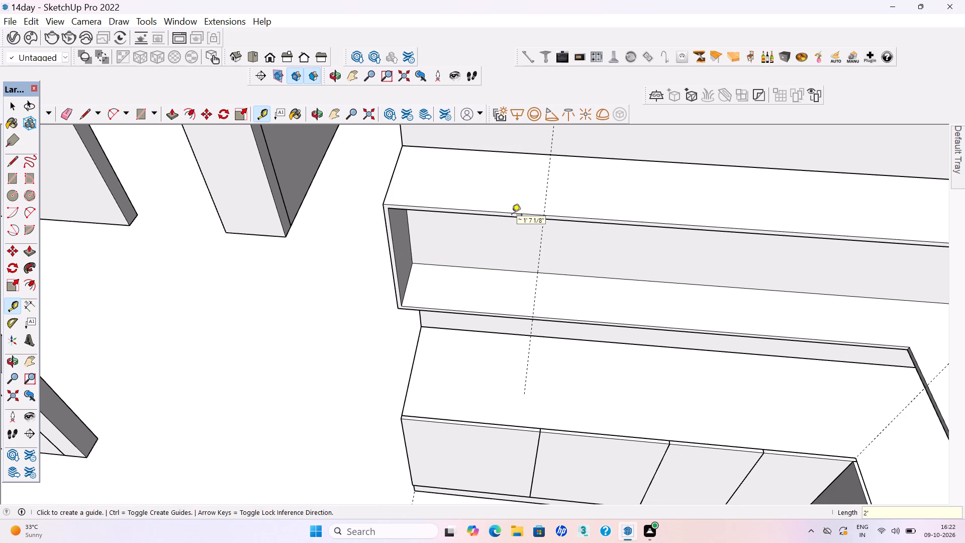
key(space)
Draw a door rectangle about 2' 11/16" by 1' 11 5/16" from the upper cabinet's end corner to the guide and extrude it 18 mm.
key(r)
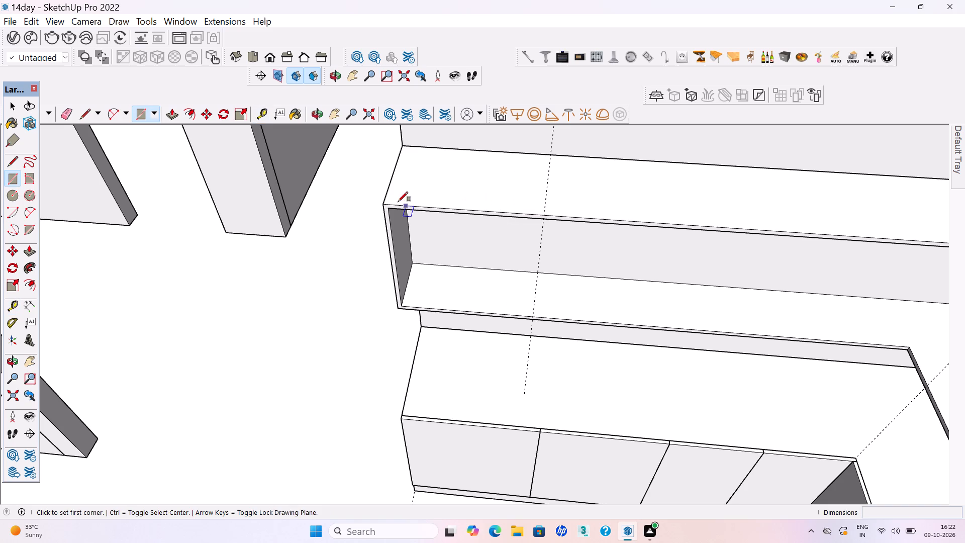
click(382, 203)
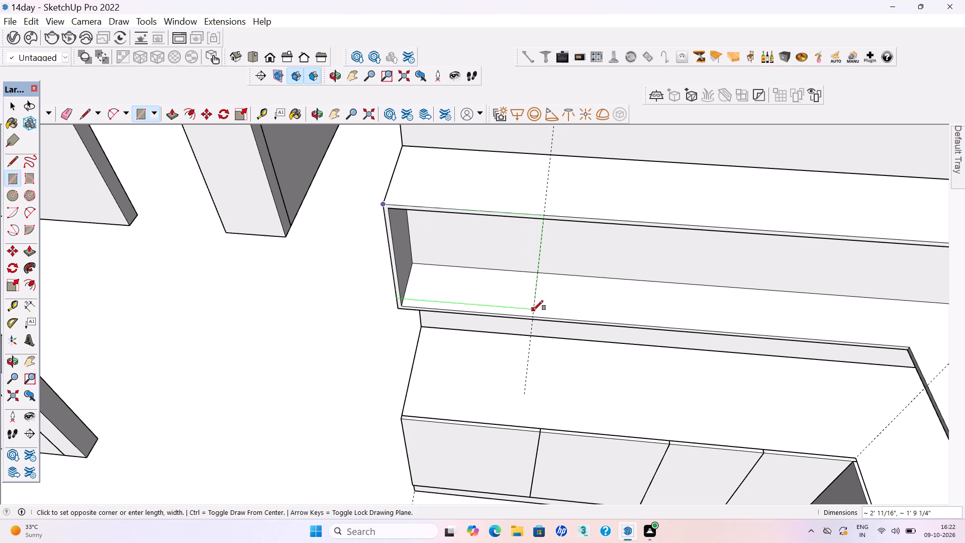
click(534, 317)
key(p)
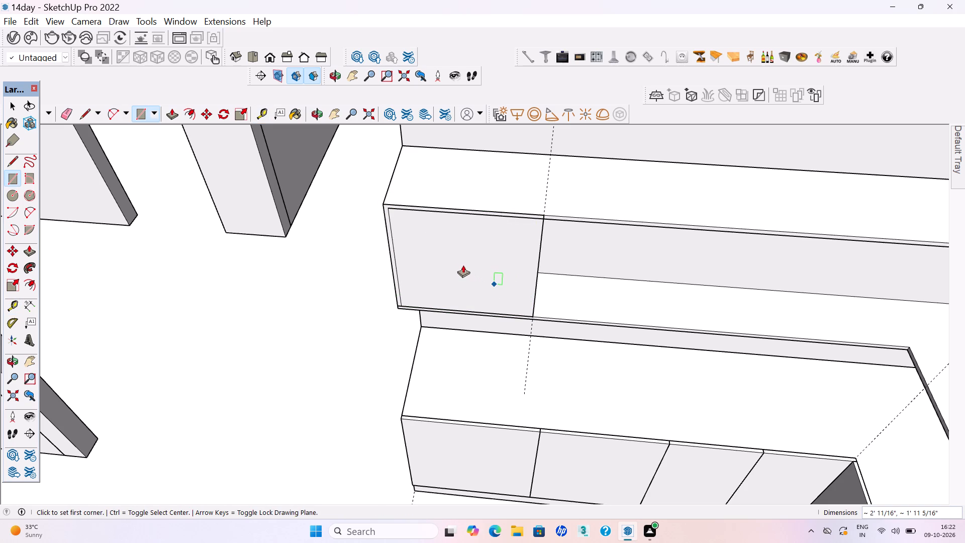
click(446, 257)
text(18mm)
key(Return)
key(space)
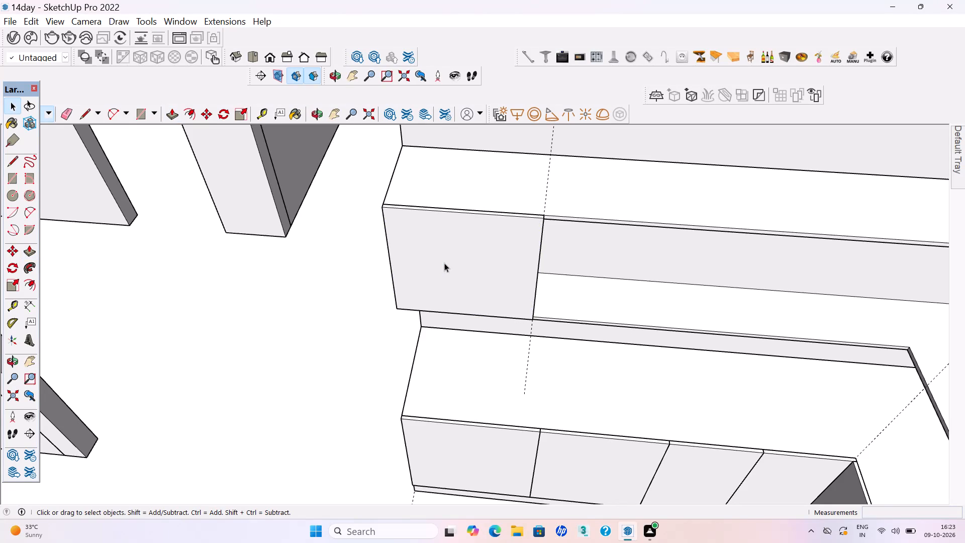
Save the model with the first upper cabinet door in place.
scroll(438, 262, down, 3)
middle_drag(482, 266, 477, 286)
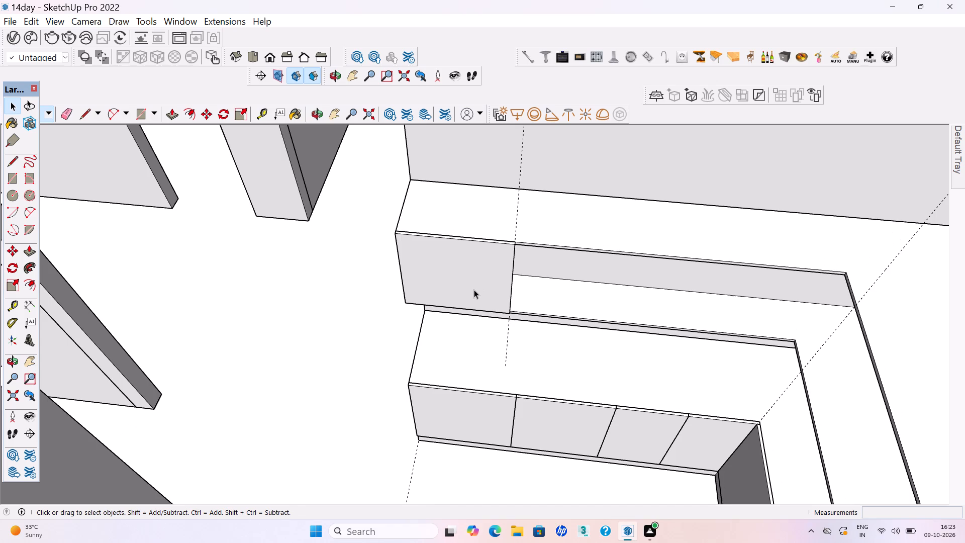
scroll(409, 275, down, 3)
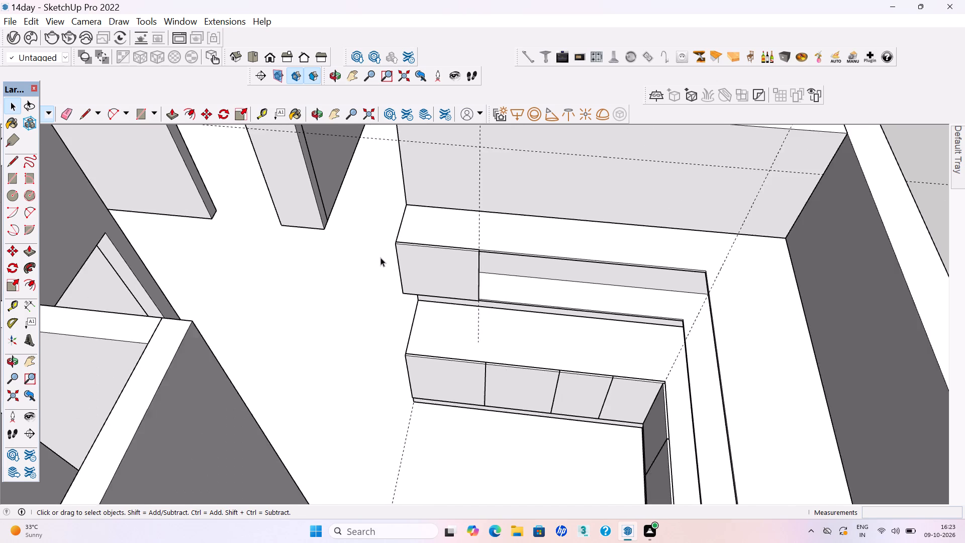
scroll(380, 257, down, 6)
middle_drag(424, 272, 433, 223)
click(743, 286)
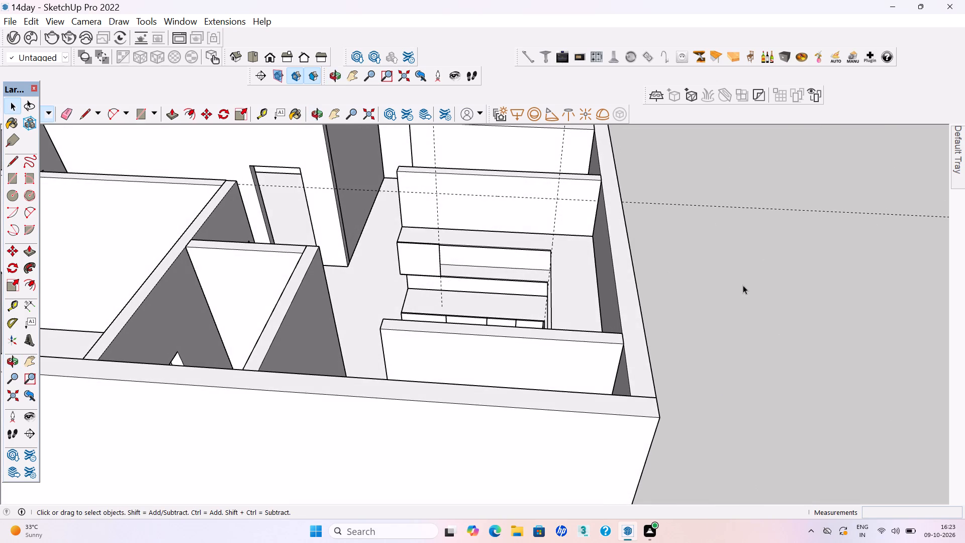
key(ctrl+s)
key(ctrl+s)
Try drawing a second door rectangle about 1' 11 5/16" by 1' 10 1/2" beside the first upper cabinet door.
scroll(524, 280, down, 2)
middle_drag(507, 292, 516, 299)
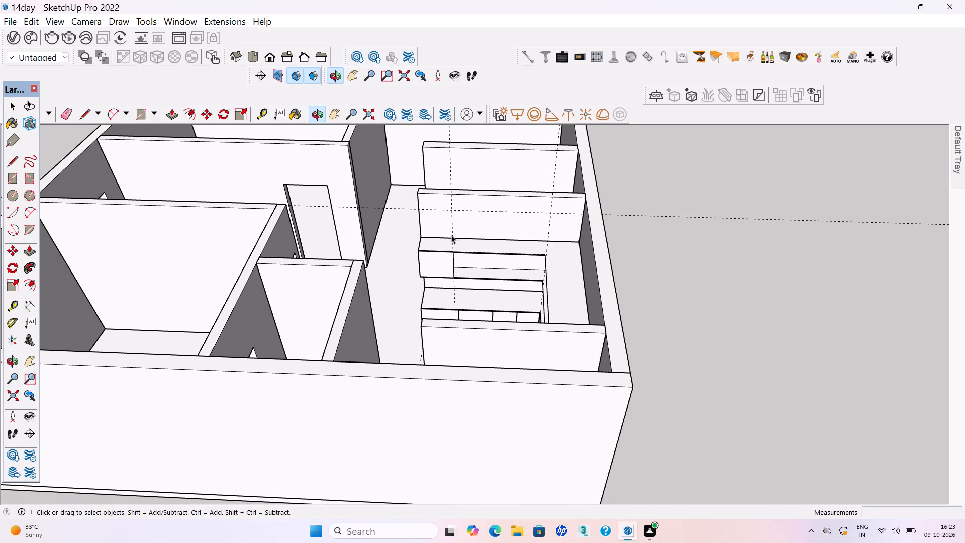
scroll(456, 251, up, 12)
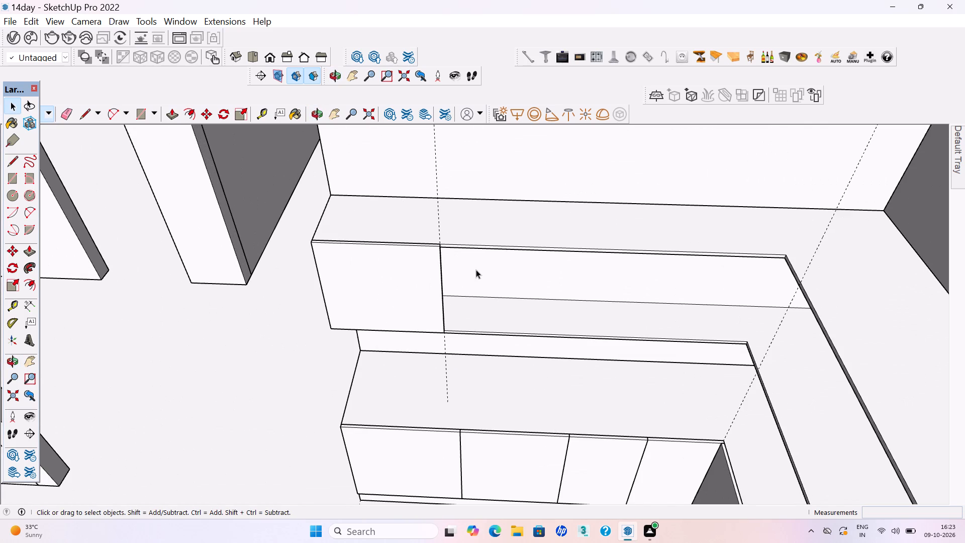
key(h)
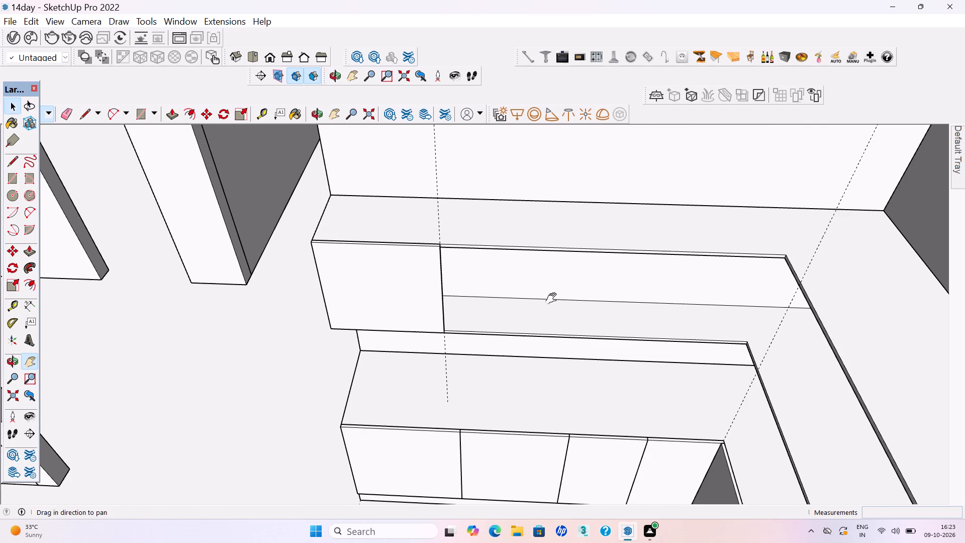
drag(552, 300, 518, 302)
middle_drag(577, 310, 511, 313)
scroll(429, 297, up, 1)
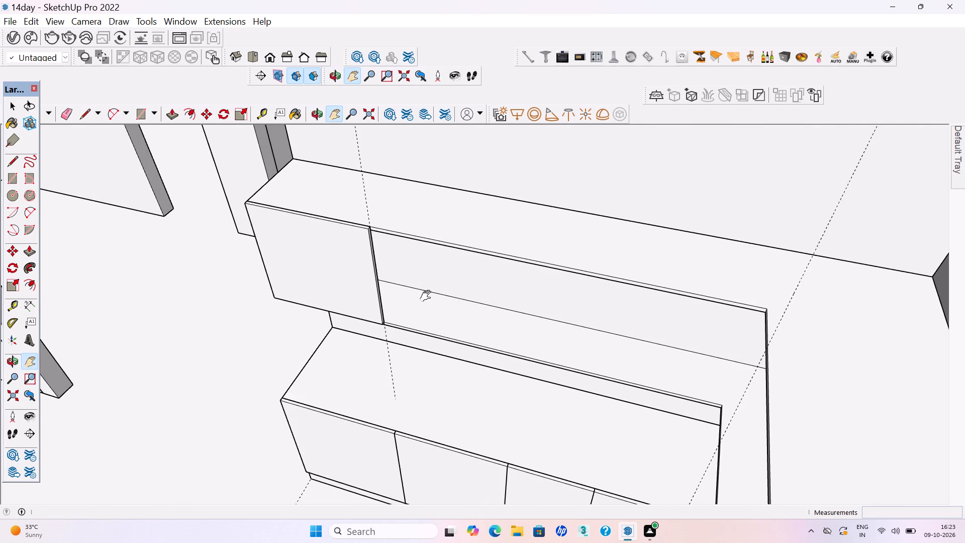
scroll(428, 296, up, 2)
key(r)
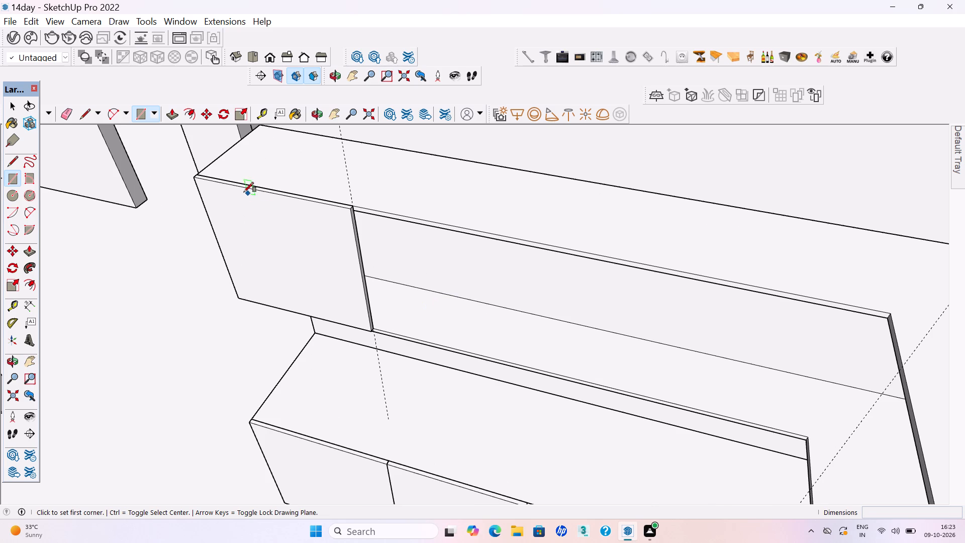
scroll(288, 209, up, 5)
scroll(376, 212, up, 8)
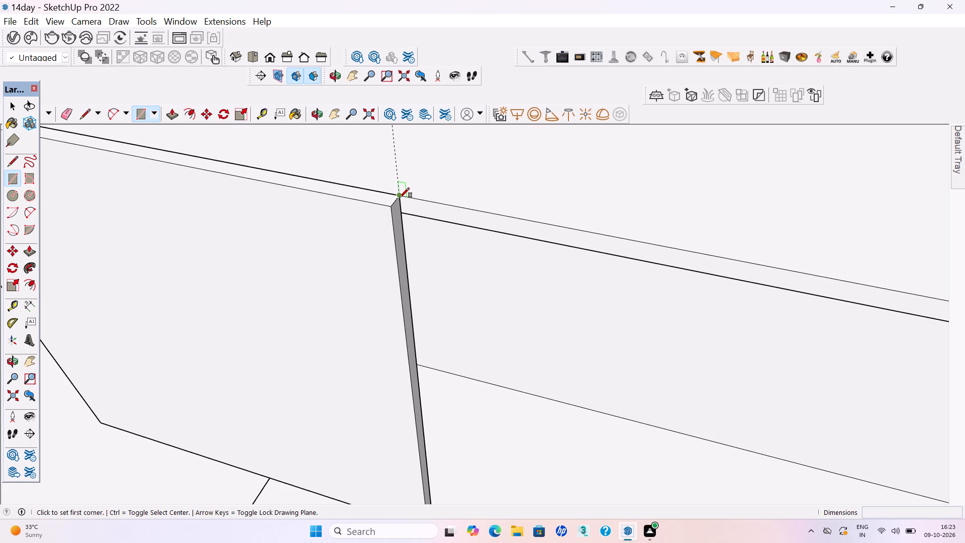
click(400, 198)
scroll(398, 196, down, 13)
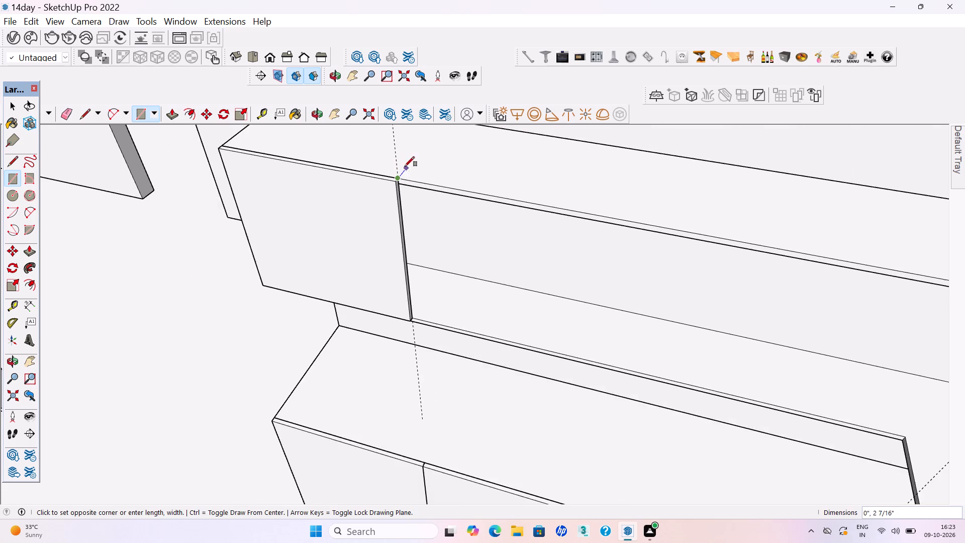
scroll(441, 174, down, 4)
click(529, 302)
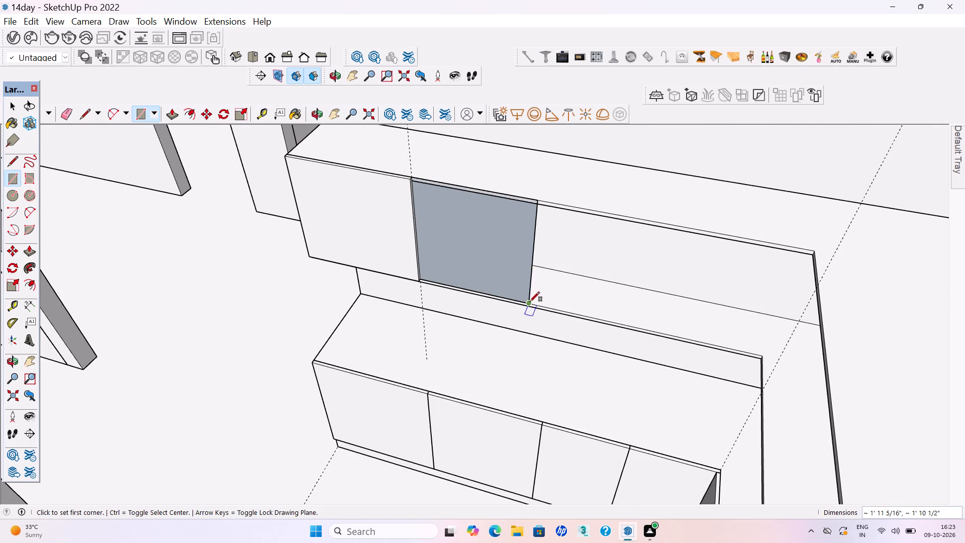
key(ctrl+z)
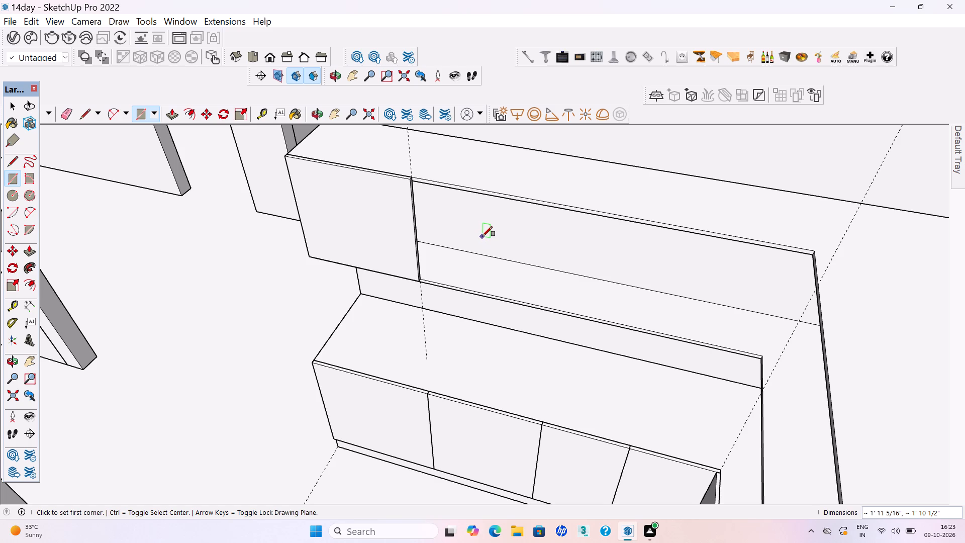
Draw a second door rectangle, 1' 8 1/4" by about 1' 11 5/16", beside the first upper door and extrude it flush with that door's face.
scroll(419, 169, up, 10)
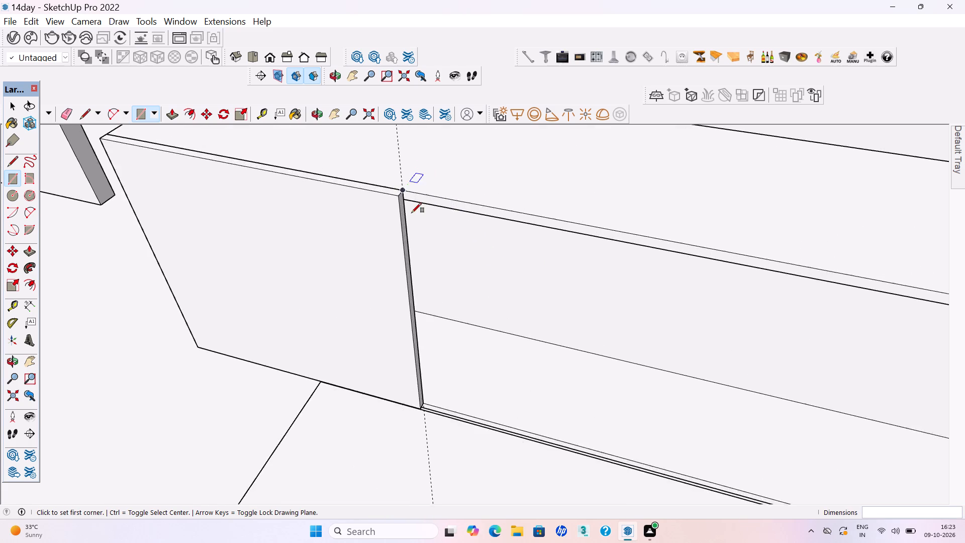
scroll(412, 213, up, 4)
scroll(392, 174, up, 8)
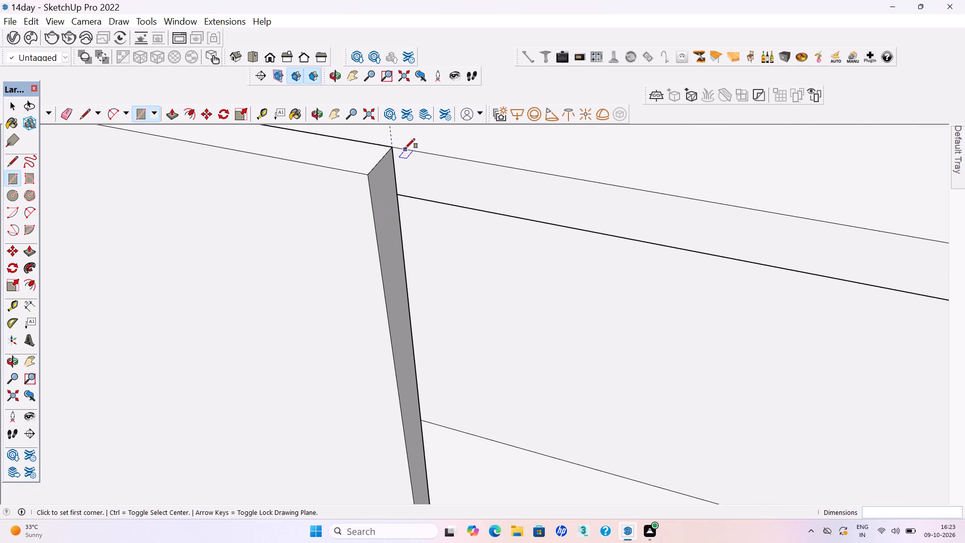
click(405, 148)
scroll(404, 147, down, 19)
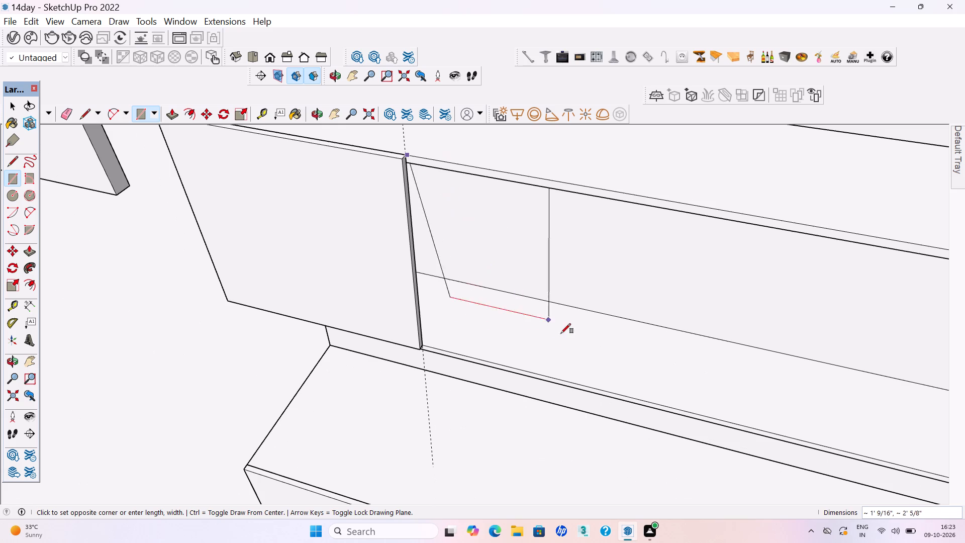
click(605, 391)
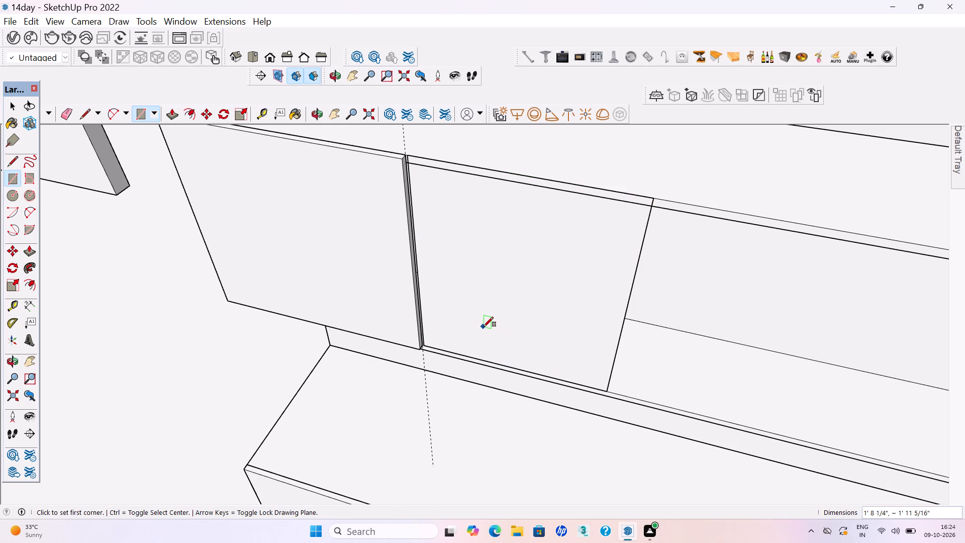
key(p)
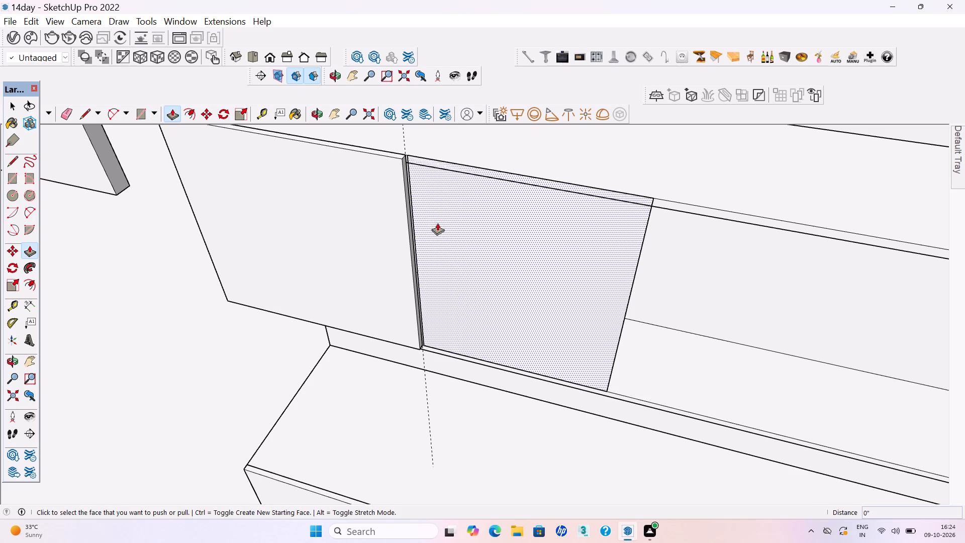
click(427, 211)
click(373, 193)
key(space)
Make the whole second upper cabinet door a group.
middle_drag(475, 190, 478, 233)
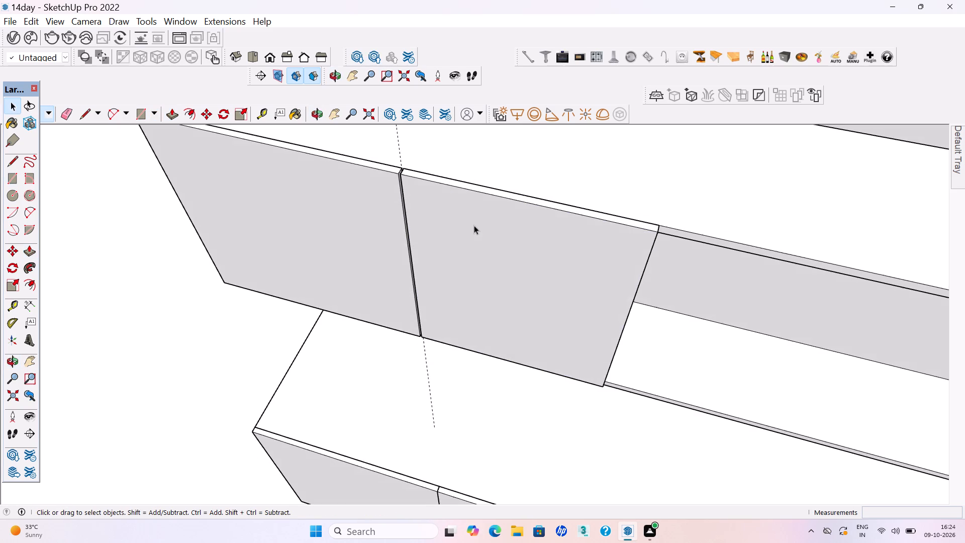
triple_click(473, 211)
right_click(473, 211)
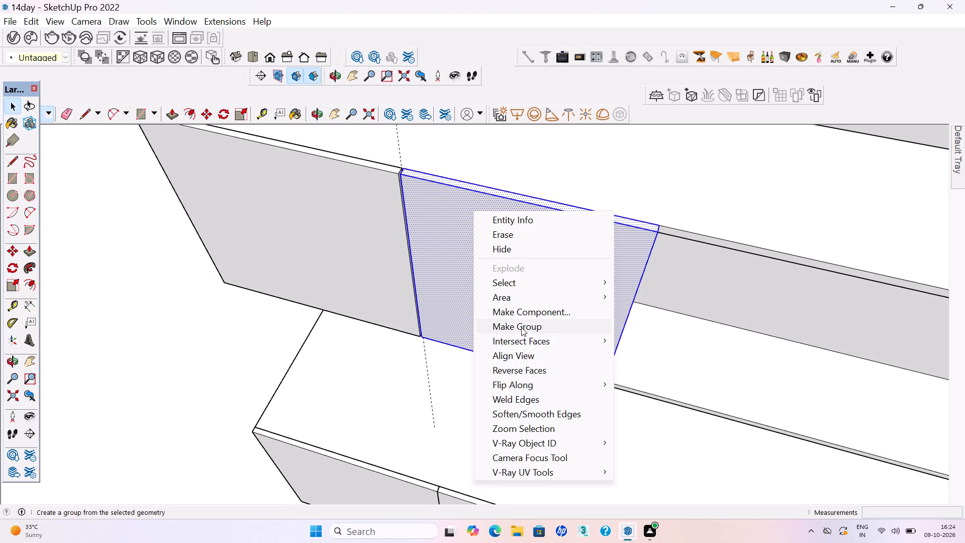
click(521, 327)
Save the model with the grouped second door.
scroll(374, 275, down, 16)
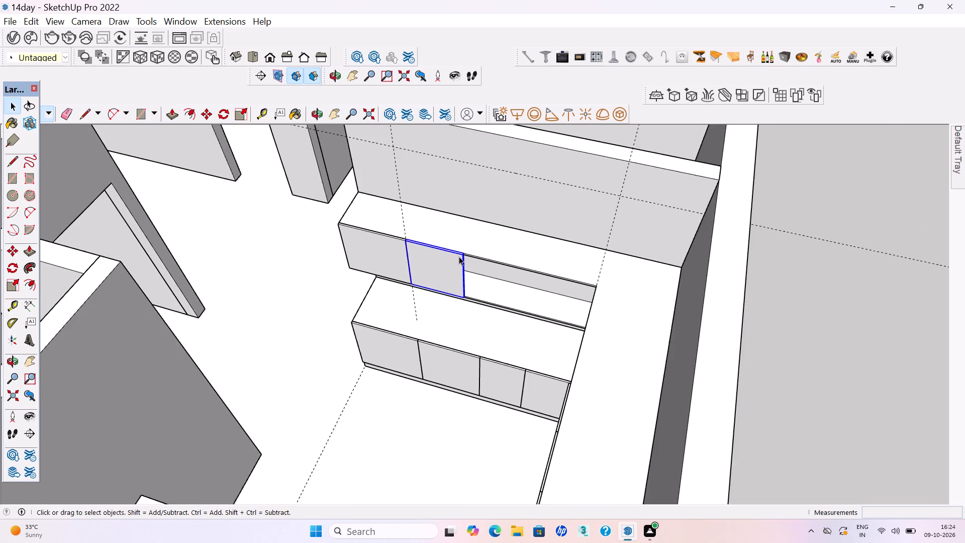
scroll(459, 256, down, 3)
click(707, 353)
key(ctrl+s)
key(ctrl+s)
key(ctrl+s)
key(ctrl+s)
key(ctrl+s)
key(ctrl+s)
key(ctrl+s)
key(ctrl+s)
key(ctrl+s)
key(ctrl+s)
key(ctrl+s)
key(ctrl+s)
key(ctrl+s)
key(ctrl+s)
key(ctrl+s)
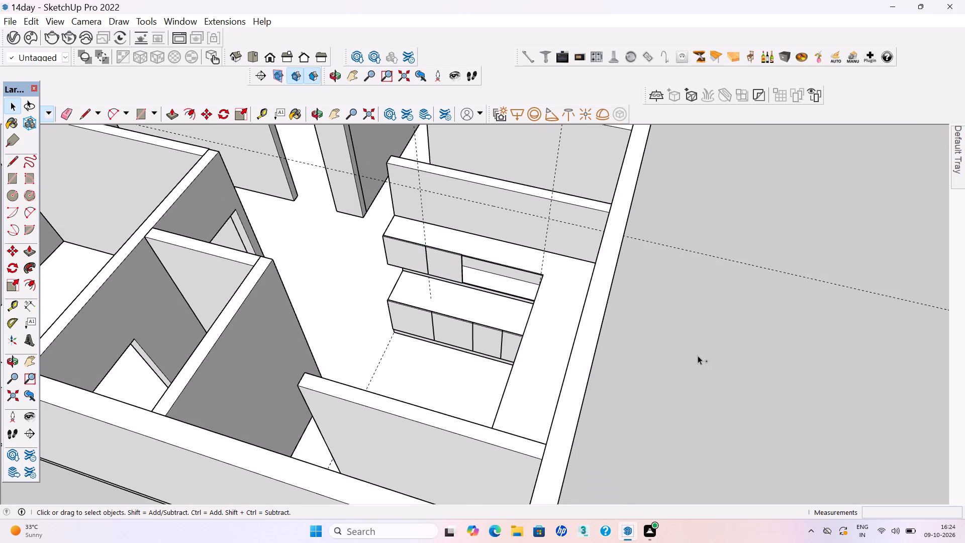
Save the model again before continuing with the upper cabinet doors.
scroll(669, 352, down, 3)
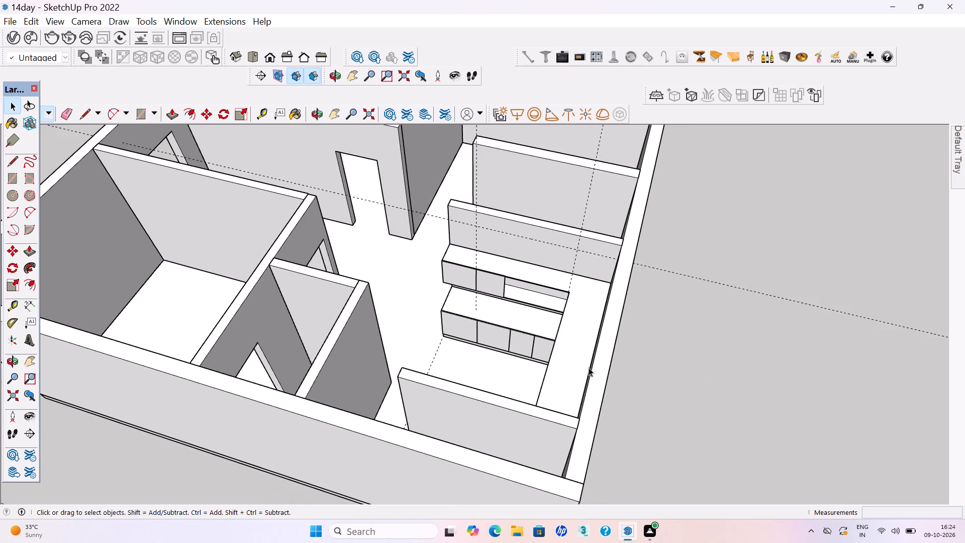
middle_drag(589, 368, 617, 352)
click(695, 356)
scroll(533, 316, up, 5)
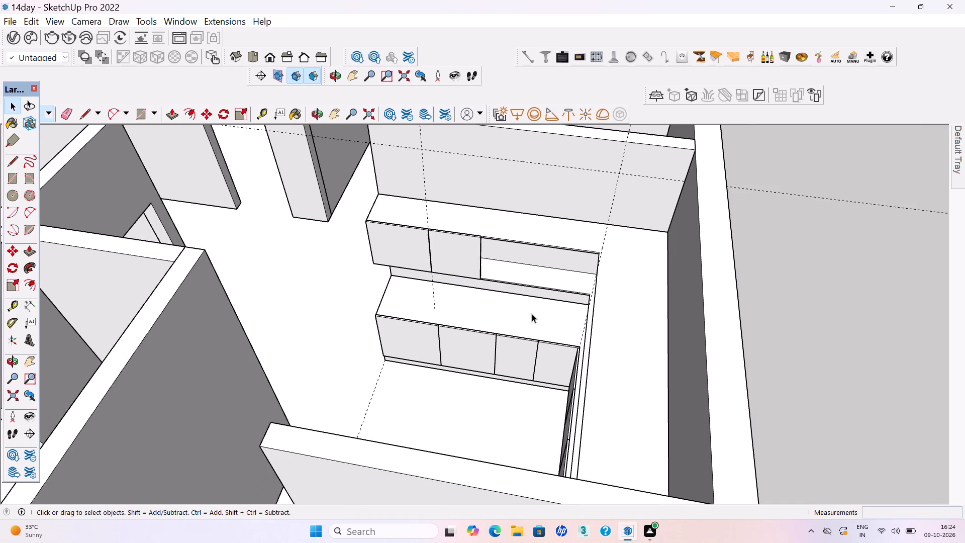
scroll(532, 314, up, 1)
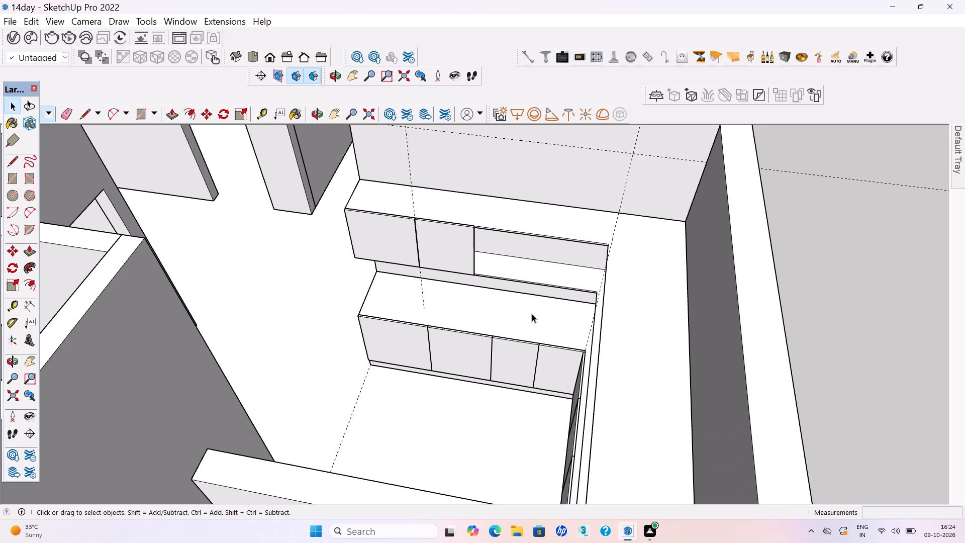
scroll(532, 314, up, 1)
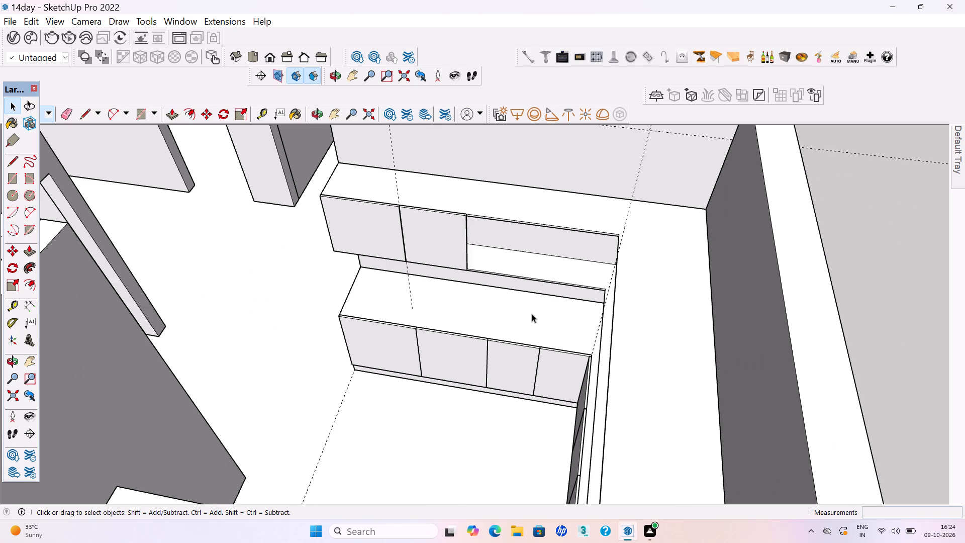
scroll(525, 315, down, 4)
middle_drag(481, 298, 492, 269)
click(730, 302)
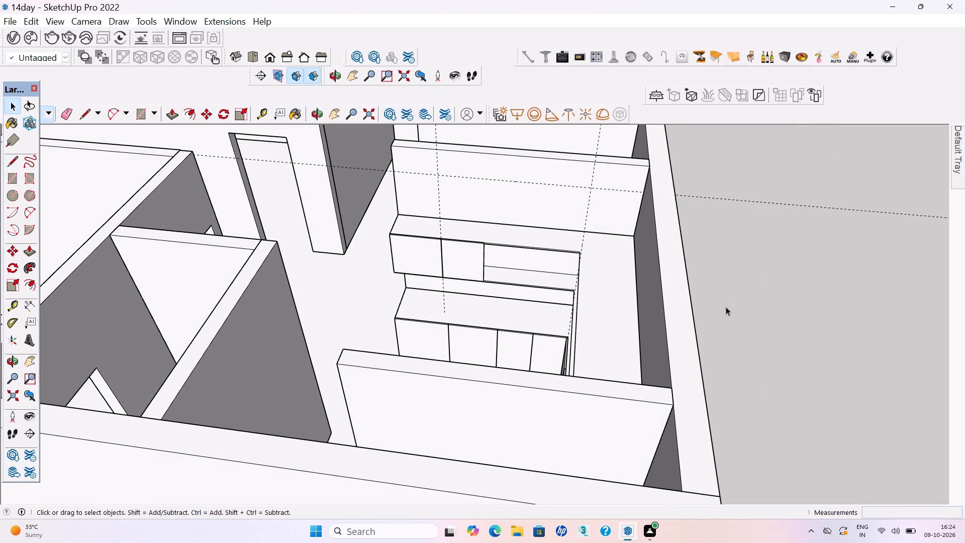
key(ctrl+s)
key(ctrl+s)
Draw a third door rectangle over the open cabinet front, starting at the second upper door's top corner and ending at the opening's bottom edge.
key(r)
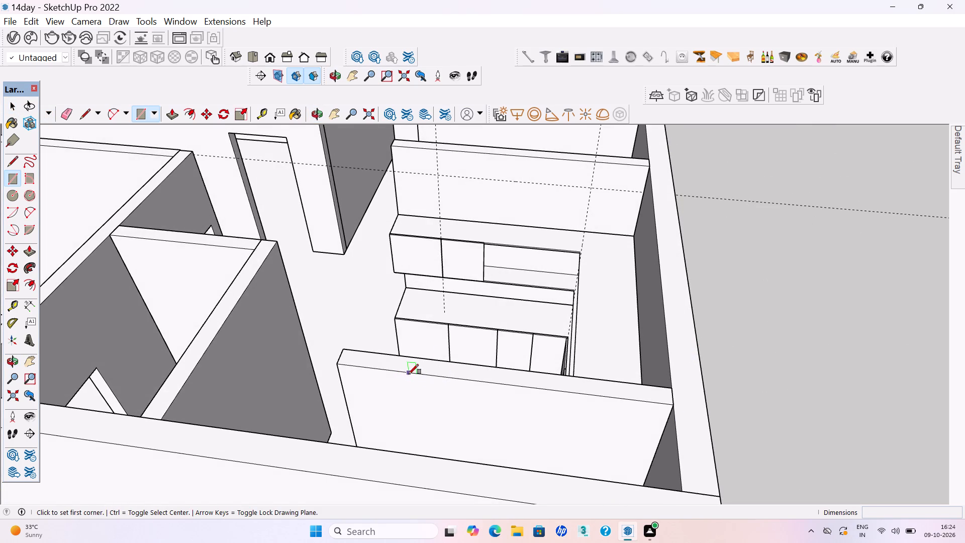
scroll(535, 335, up, 3)
scroll(487, 239, up, 9)
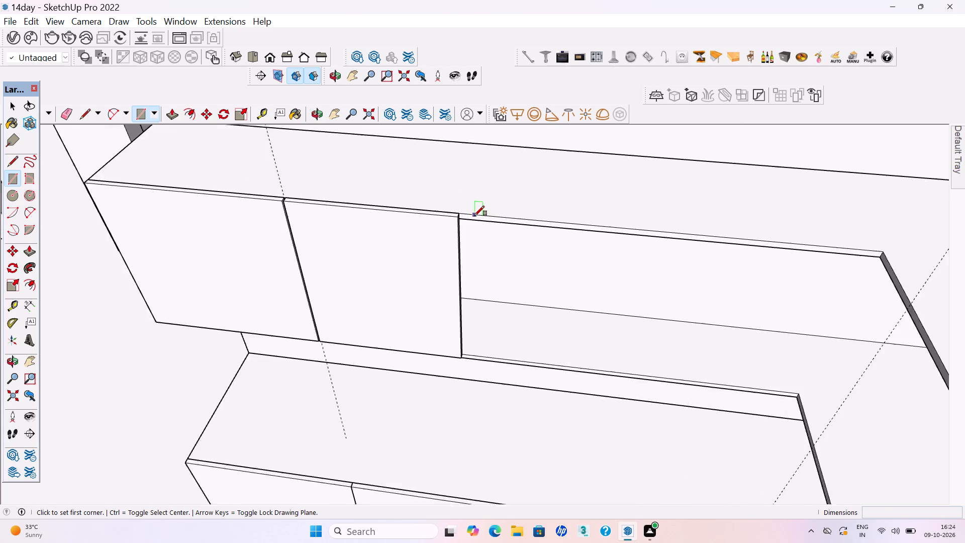
scroll(474, 216, up, 7)
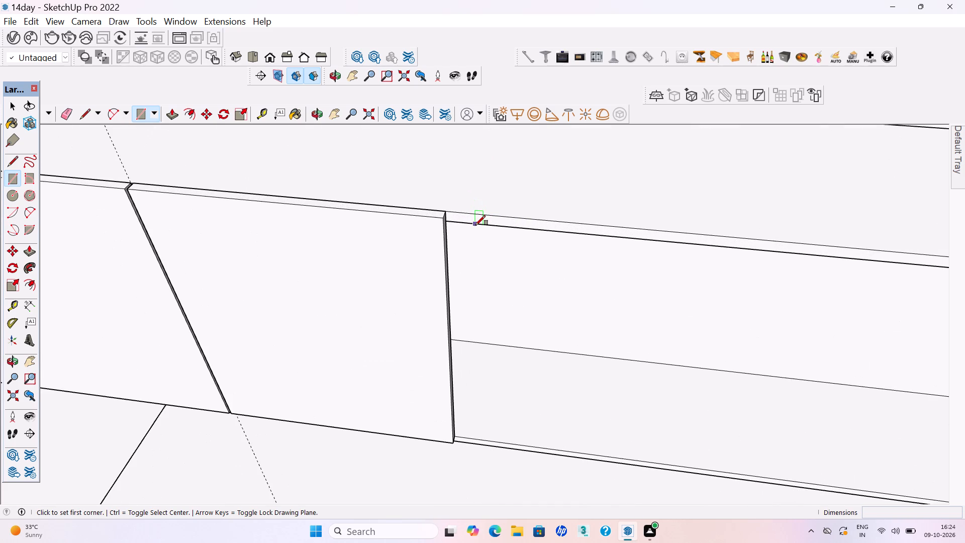
scroll(468, 204, up, 4)
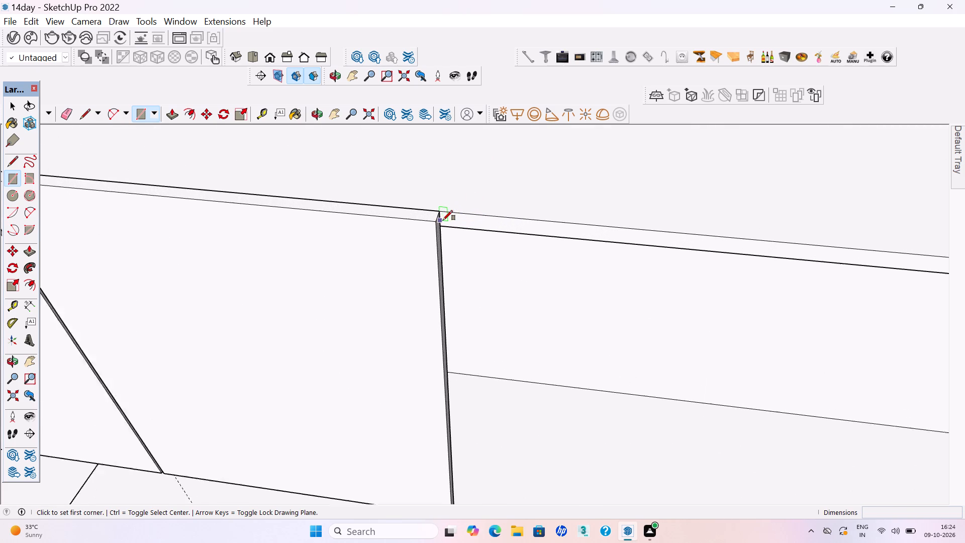
scroll(443, 220, up, 4)
click(443, 210)
scroll(444, 210, down, 5)
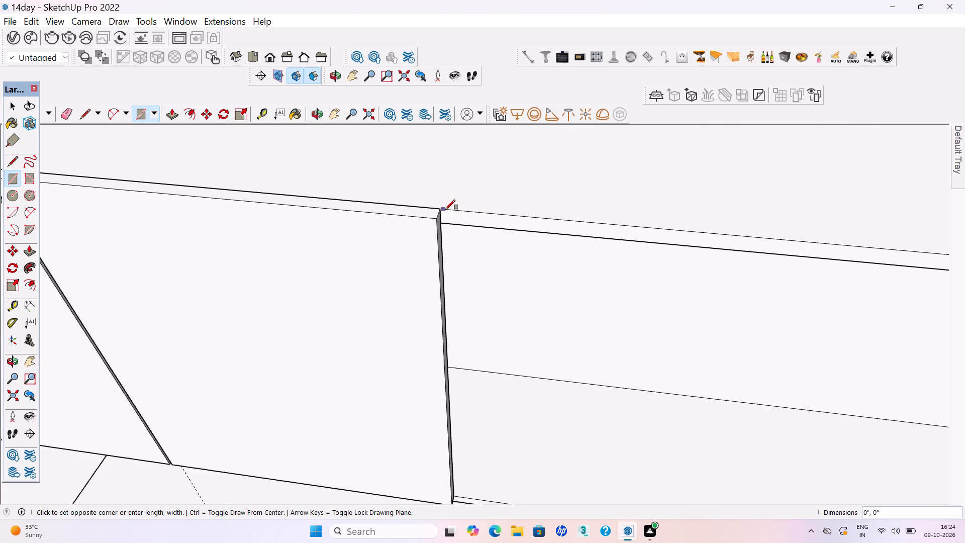
scroll(445, 210, down, 18)
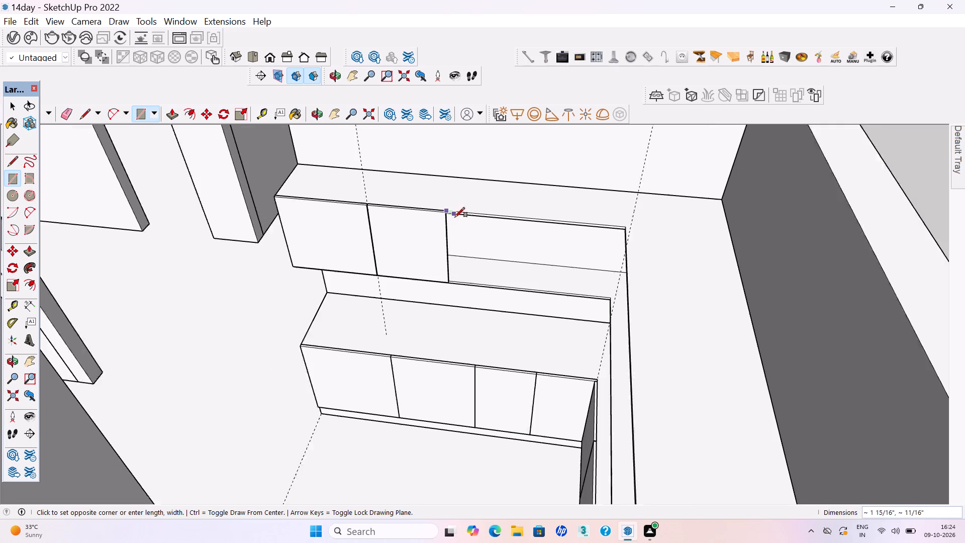
scroll(455, 217, down, 2)
click(518, 282)
Extrude the third door rectangle flush with the face of the second upper door.
scroll(477, 237, up, 10)
key(p)
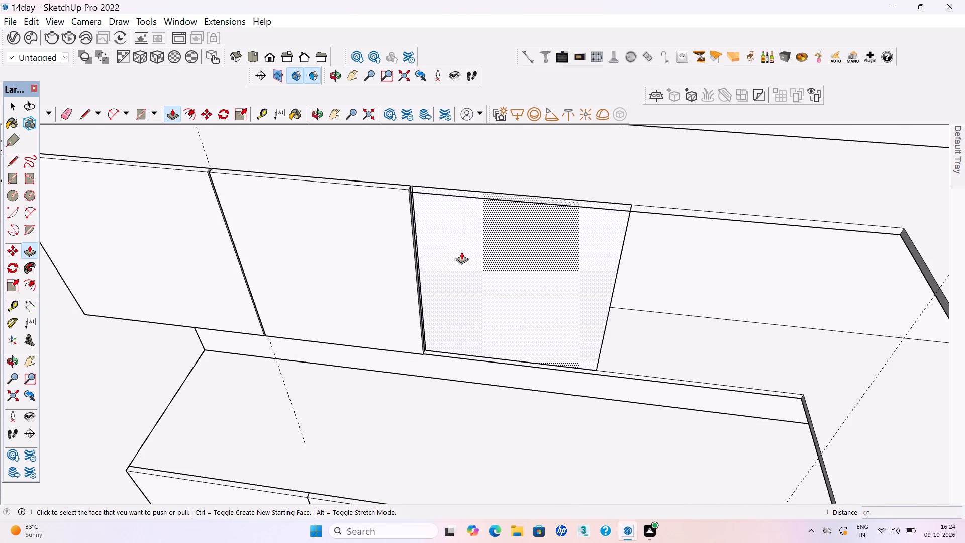
click(427, 221)
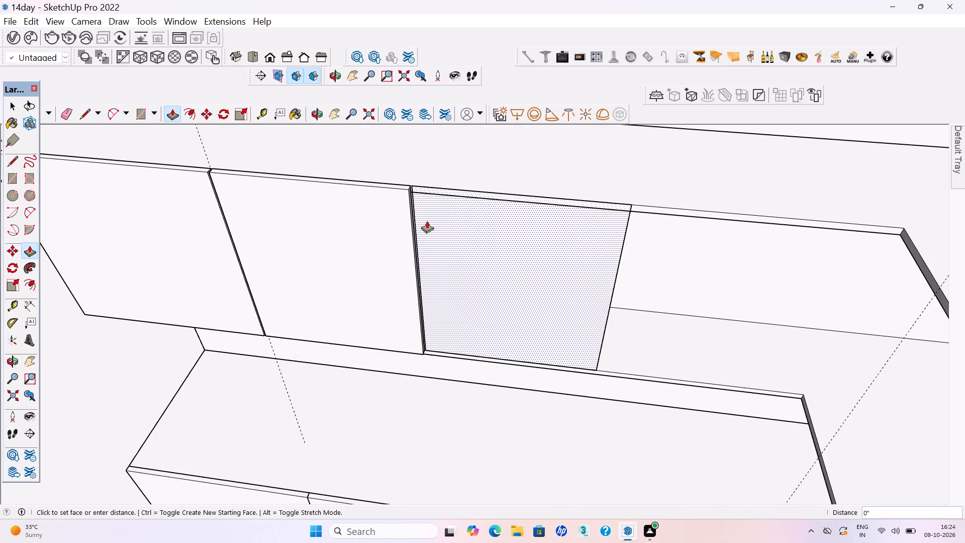
click(385, 222)
key(space)
Make the whole third upper cabinet door a group.
middle_drag(455, 195, 436, 245)
triple_click(433, 244)
right_click(433, 243)
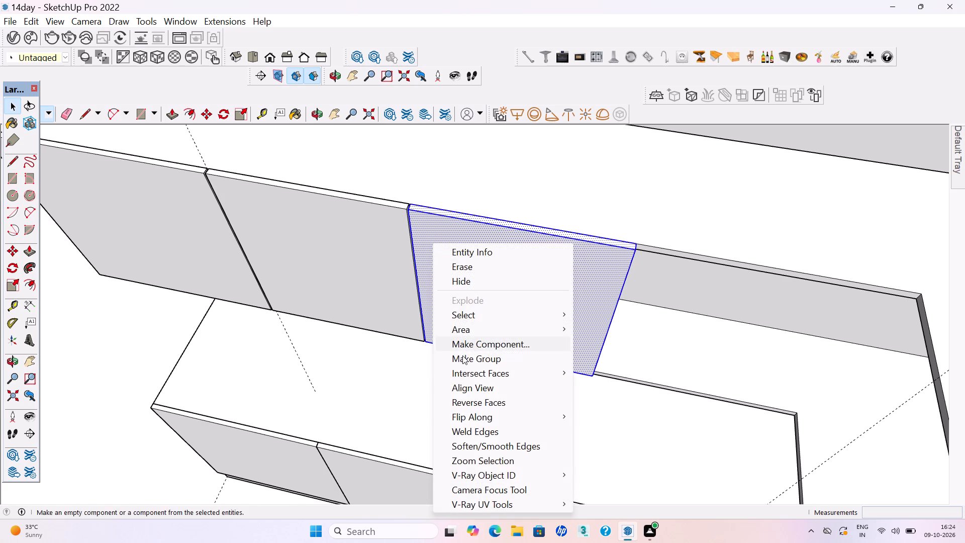
click(456, 357)
scroll(393, 292, down, 7)
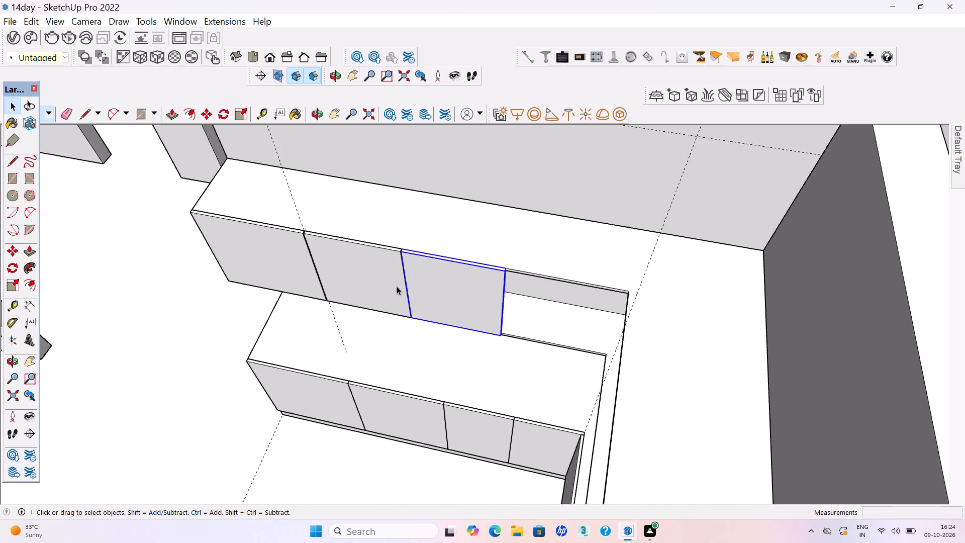
scroll(397, 286, down, 9)
middle_drag(450, 311, 488, 277)
click(647, 312)
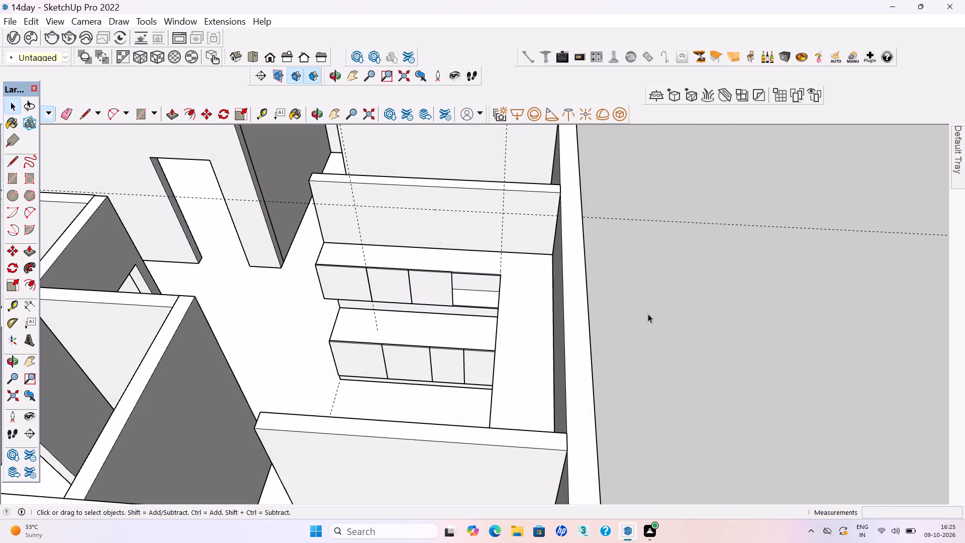
Save the model with the grouped third door.
key(ctrl+s)
key(ctrl+s)
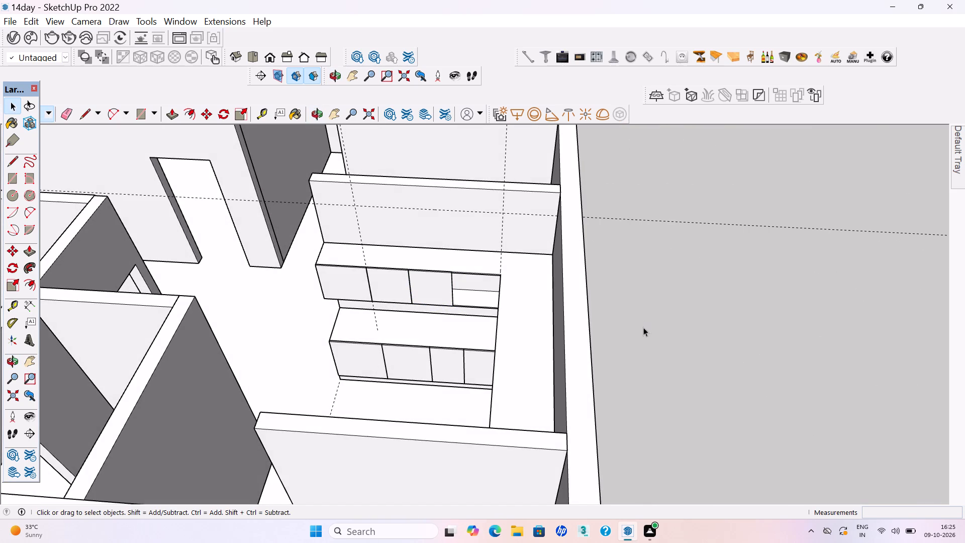
Draw a fourth door rectangle, about 1' 11 5/16" by 1' 11 5/16", over the remaining opening beside the third upper door.
key(r)
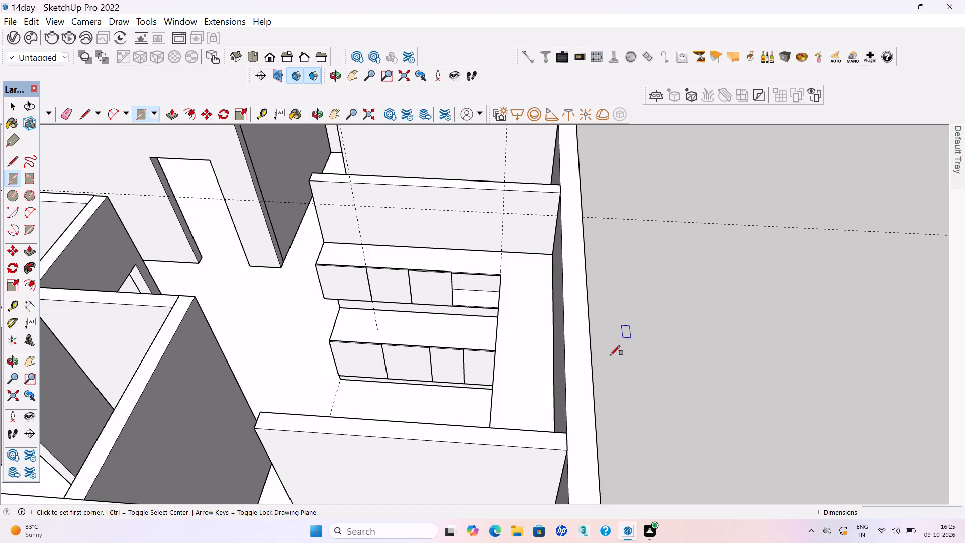
middle_drag(591, 376, 592, 339)
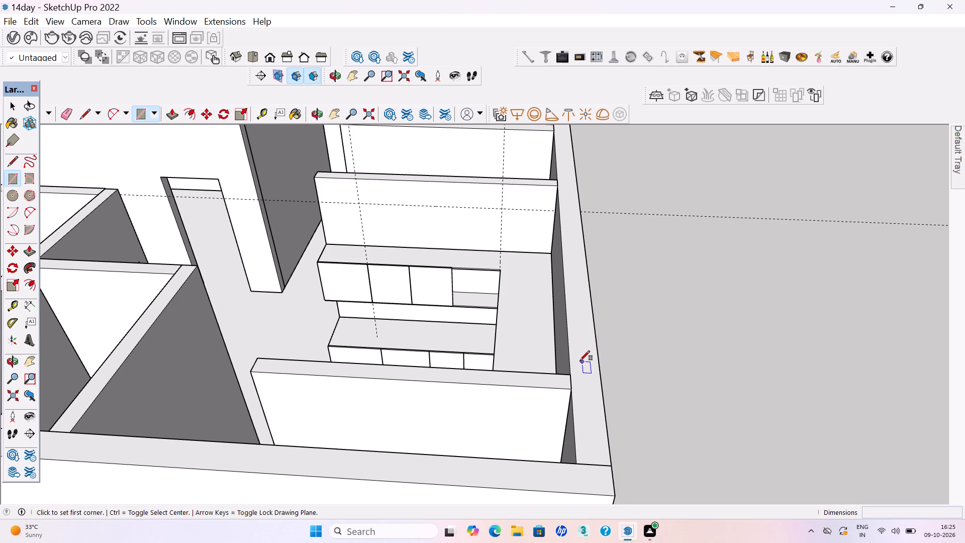
scroll(462, 224, up, 3)
scroll(462, 264, up, 11)
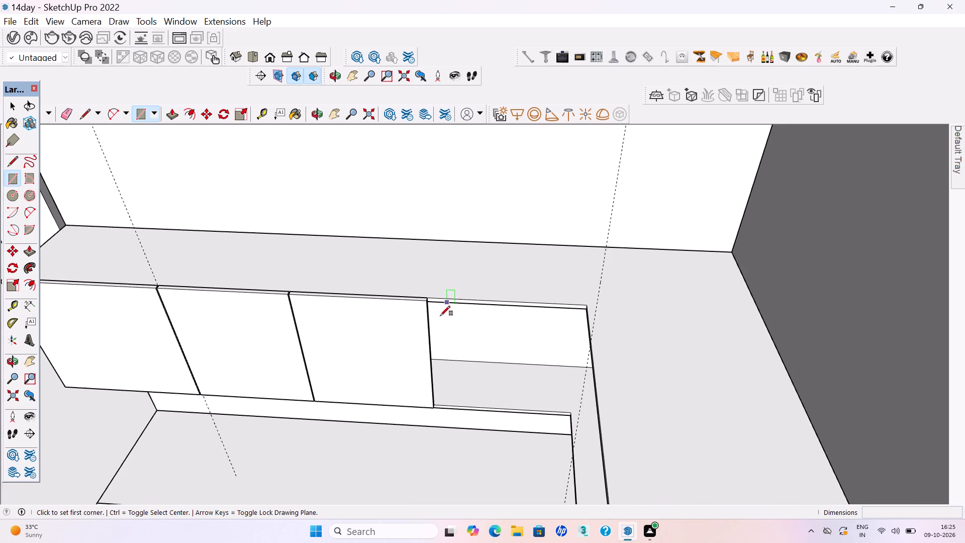
scroll(440, 316, up, 7)
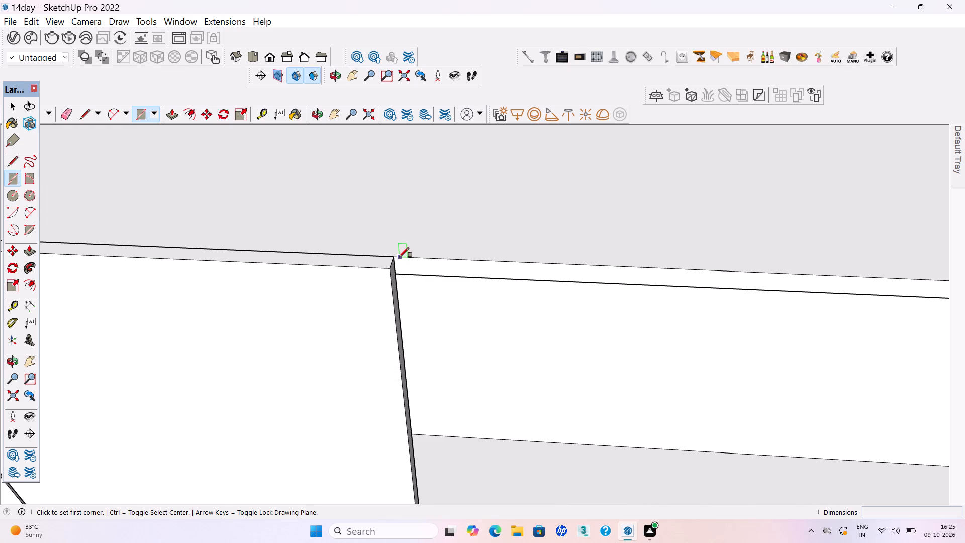
click(399, 257)
scroll(411, 265, down, 13)
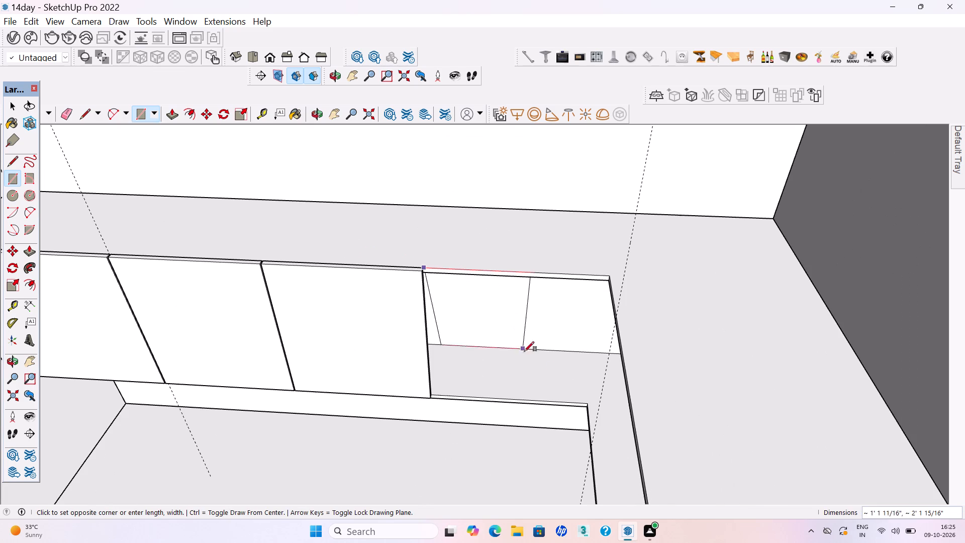
click(584, 401)
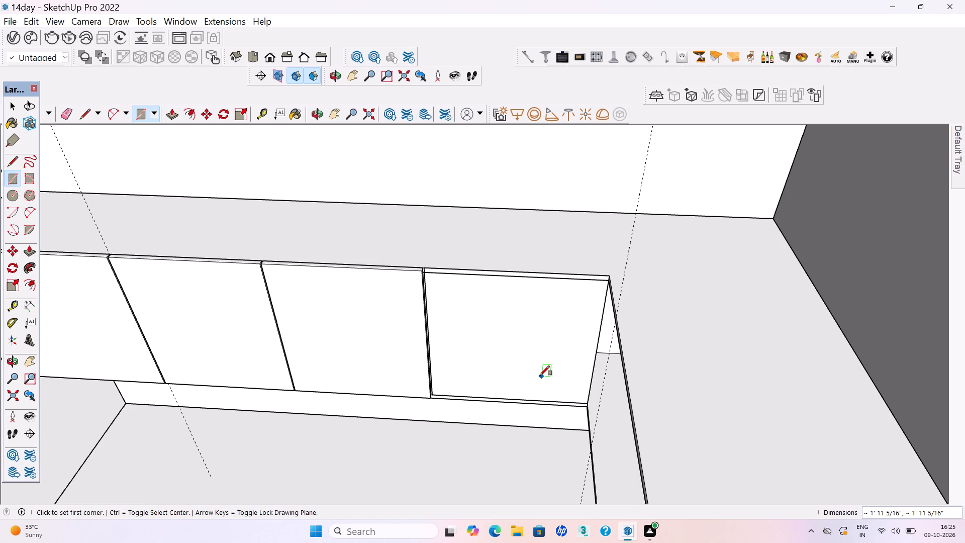
Extrude the fourth door rectangle flush with the face of the third upper door.
key(p)
click(445, 311)
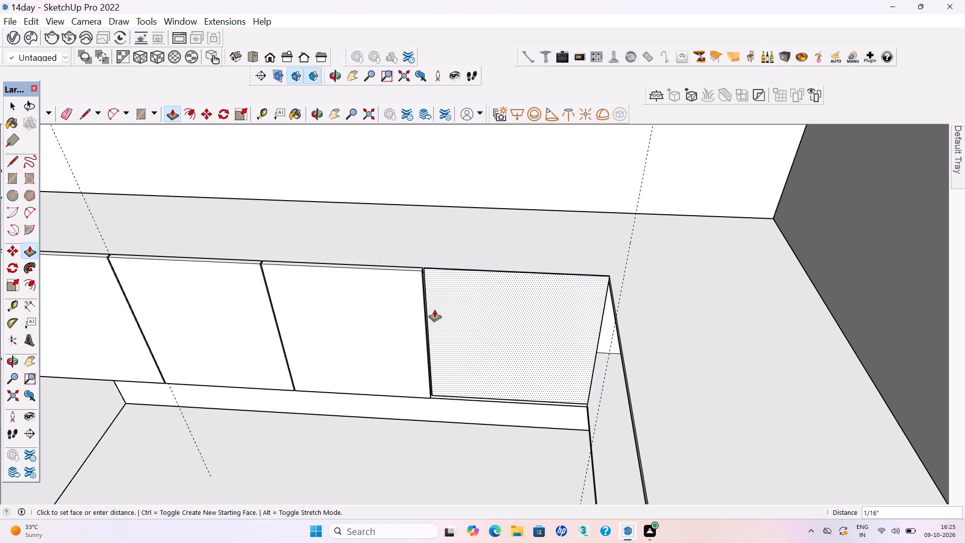
click(400, 306)
key(space)
Make the whole fourth upper cabinet door a group.
middle_drag(468, 288, 468, 307)
scroll(468, 307, down, 1)
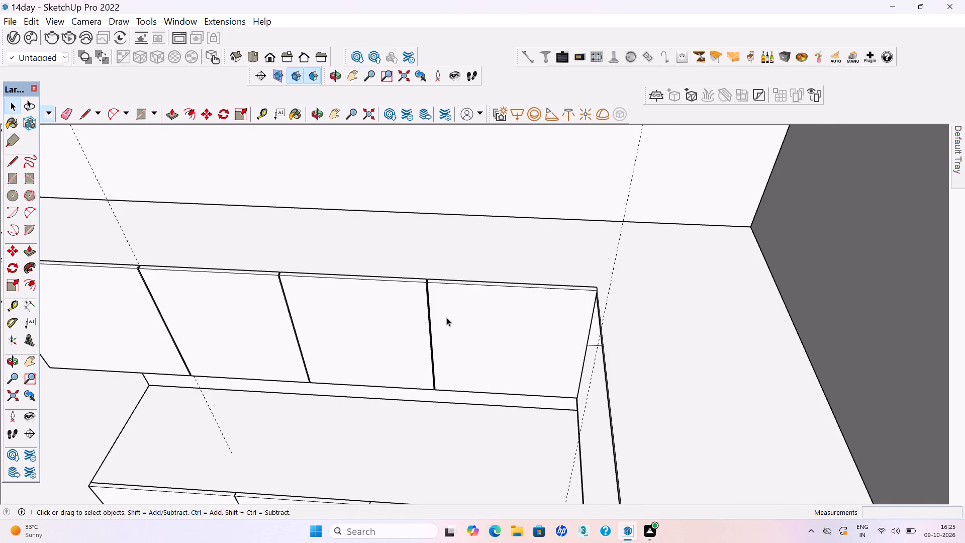
triple_click(446, 317)
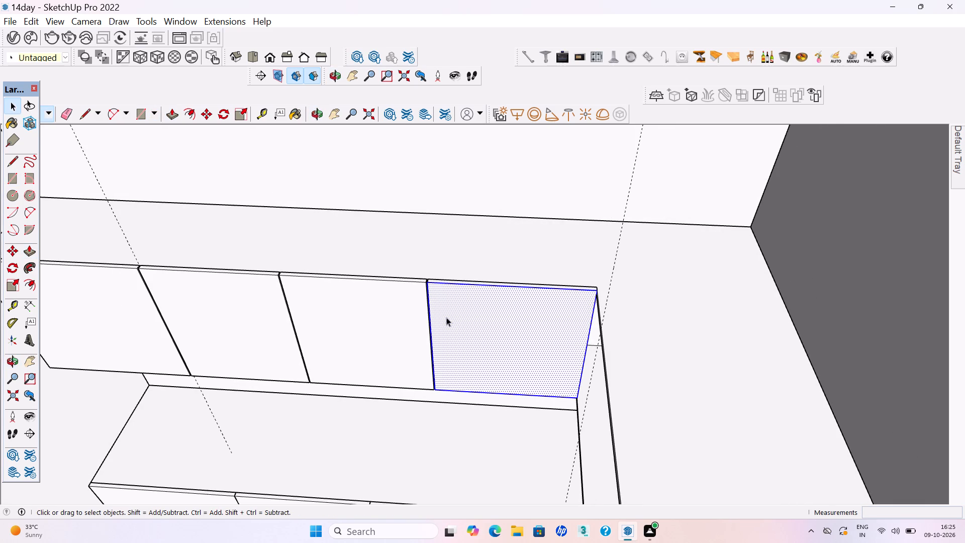
right_click(446, 317)
click(480, 164)
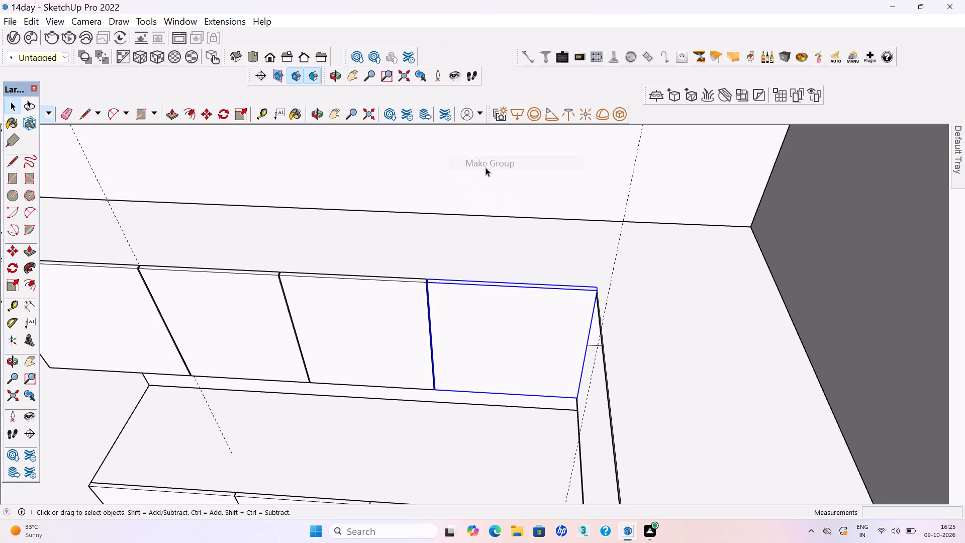
scroll(441, 257, down, 14)
click(659, 316)
Delete the guide line crossing the adjoining open upper cabinet near the inner corner of the kitchen.
scroll(534, 293, down, 1)
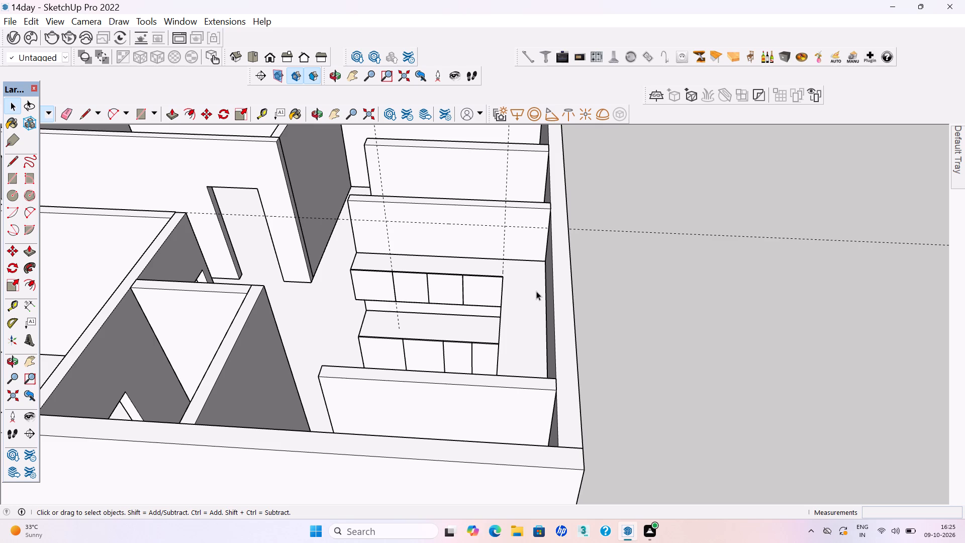
scroll(461, 175, down, 4)
scroll(457, 239, down, 4)
middle_drag(443, 262, 626, 295)
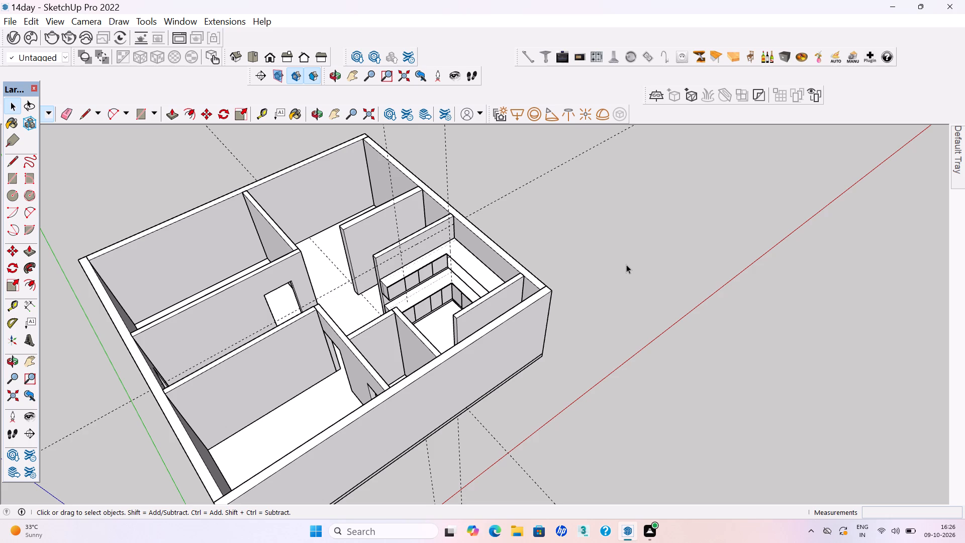
scroll(567, 312, down, 3)
middle_drag(488, 325, 658, 301)
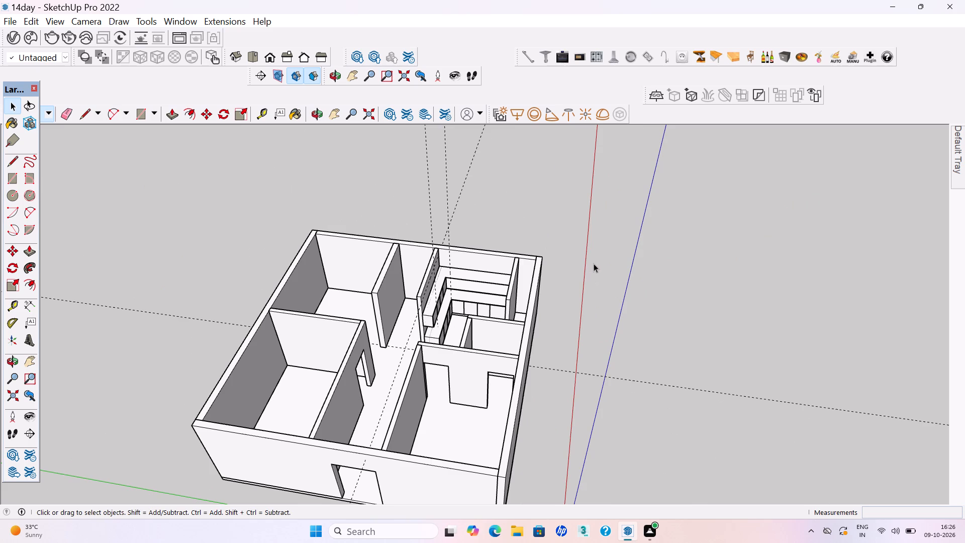
middle_drag(565, 278, 584, 286)
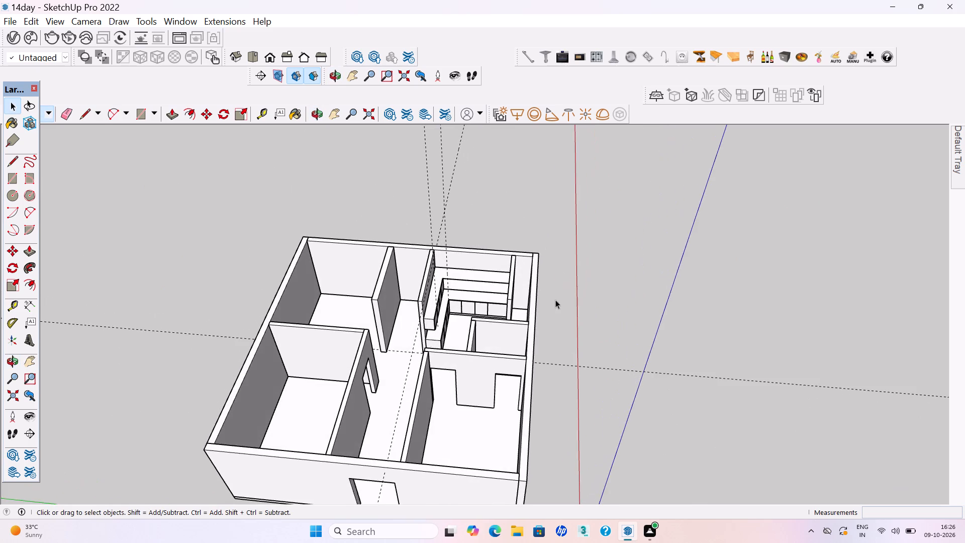
scroll(447, 327, up, 12)
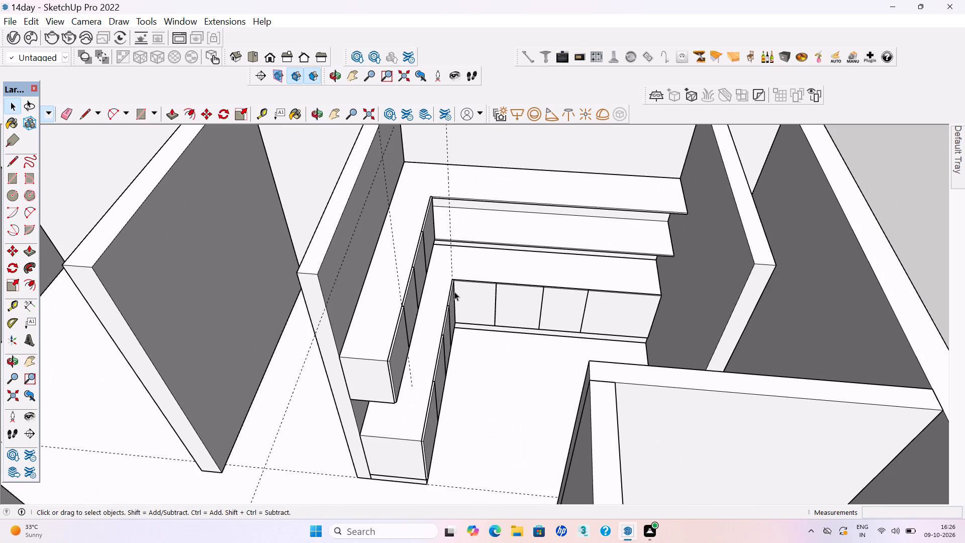
scroll(454, 262, up, 5)
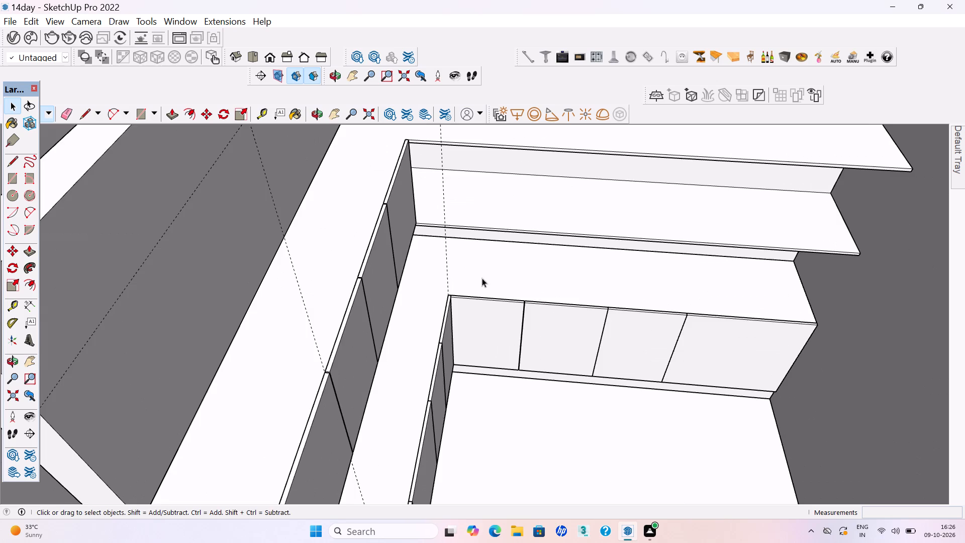
middle_drag(476, 278, 452, 262)
scroll(420, 299, down, 7)
middle_drag(432, 246, 441, 214)
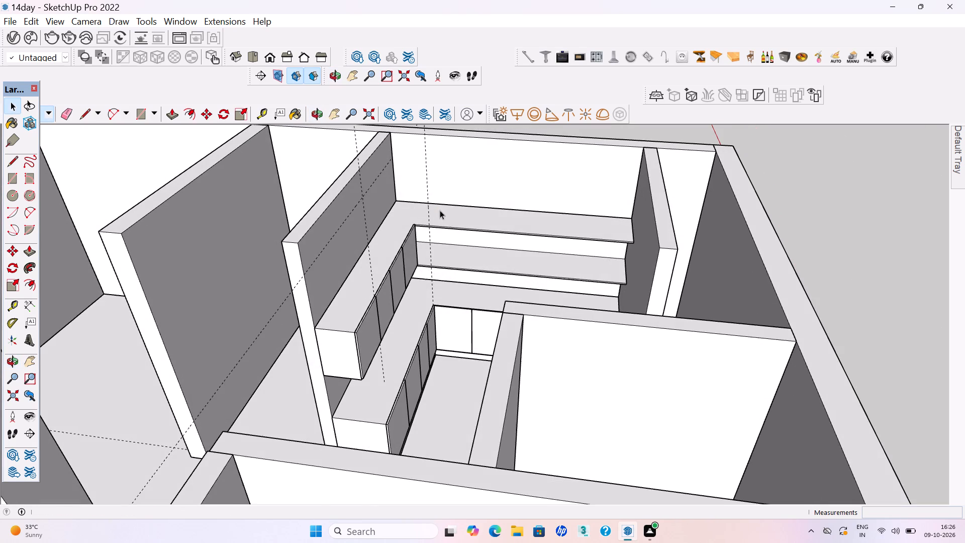
scroll(422, 191, up, 12)
scroll(433, 253, up, 1)
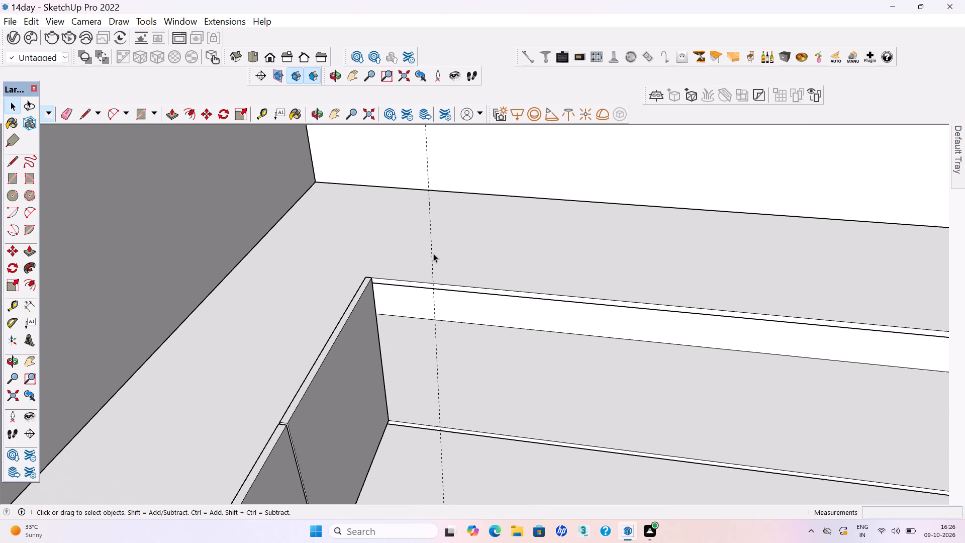
scroll(433, 253, up, 2)
click(430, 246)
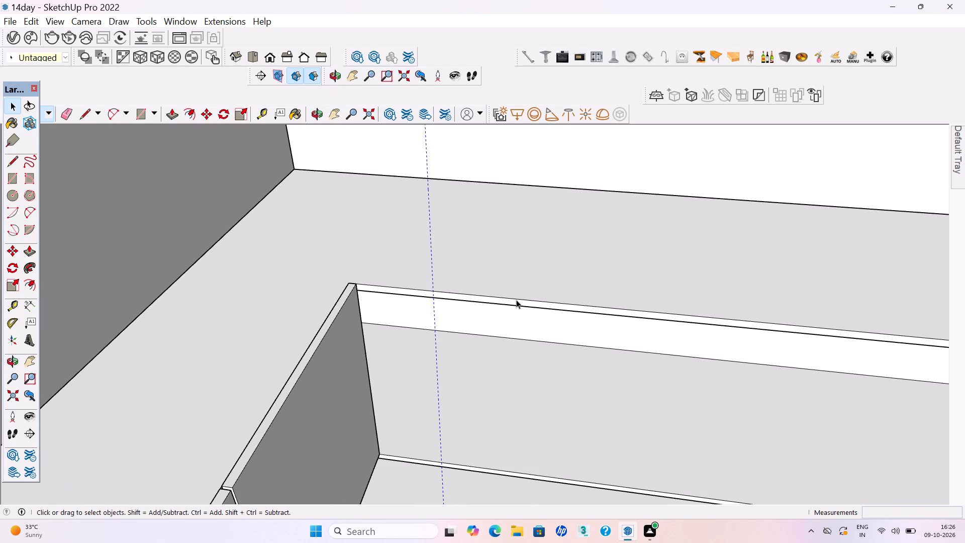
key(Delete)
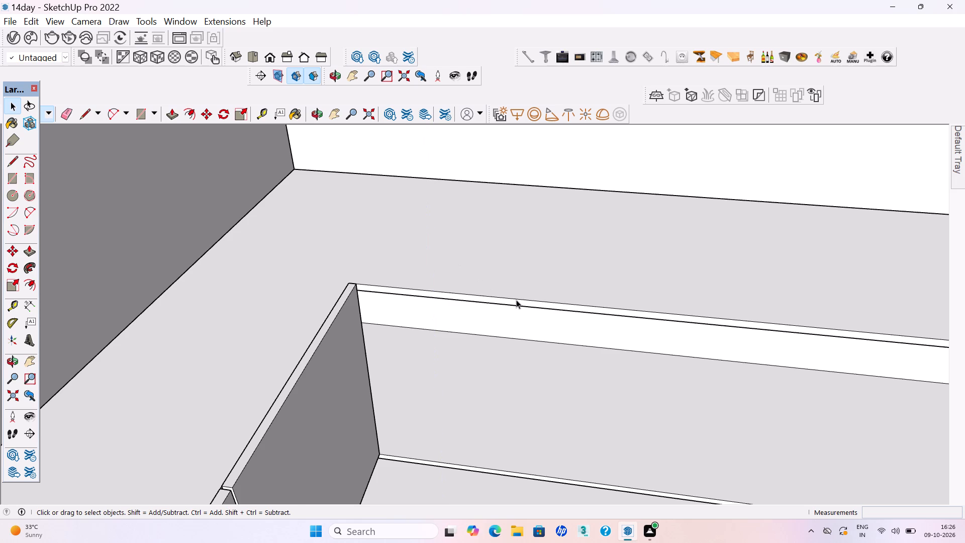
Place a guide across the adjoining upper cabinet front, about 1' 7" from the fourth door's face at the inner corner.
key(t)
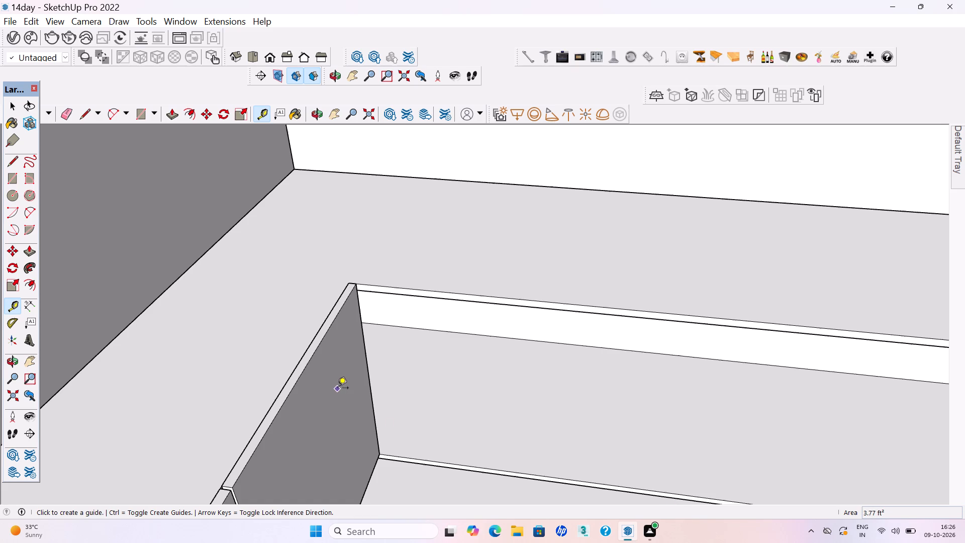
click(363, 327)
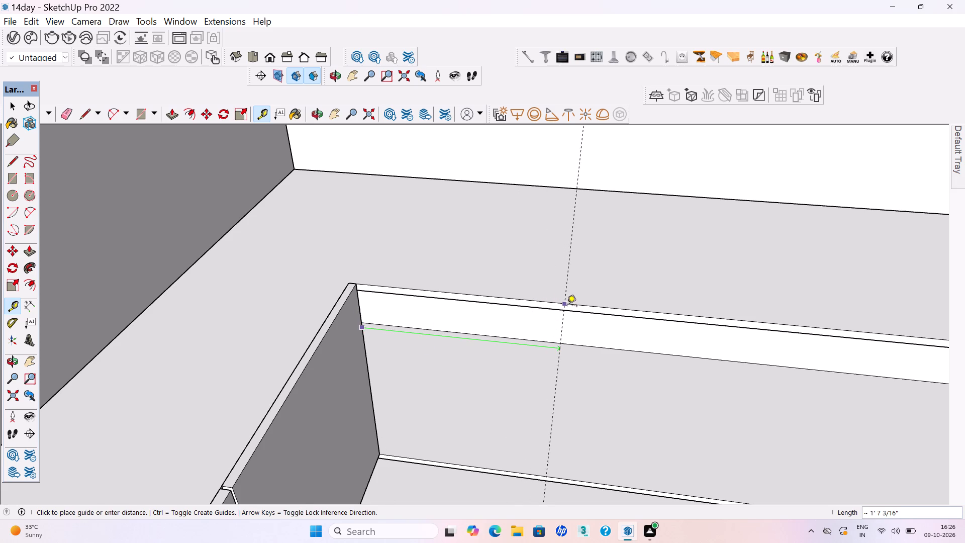
click(570, 307)
Draw a door rectangle about 1' 11 5/16" by 1' 7 1/4" on the adjoining upper cabinet front, from the inner corner to the guide.
key(r)
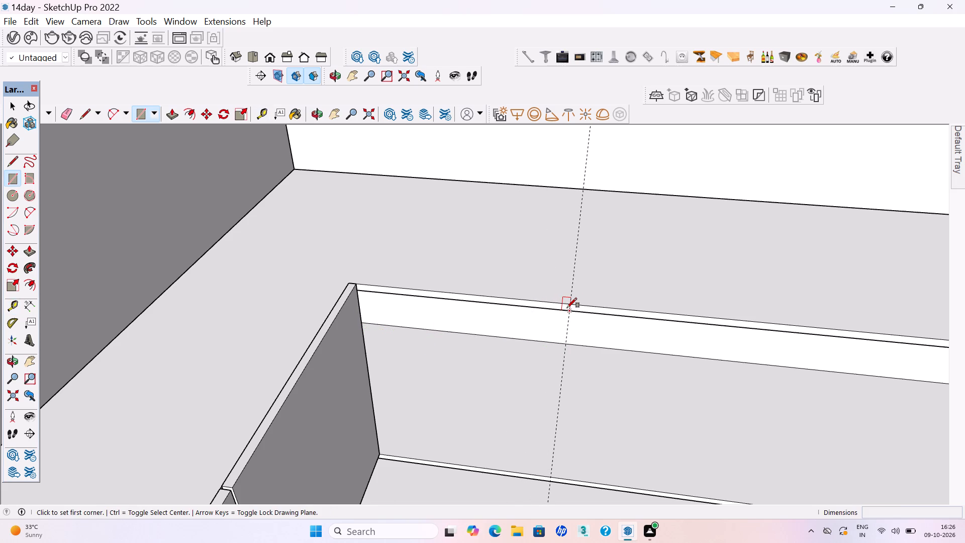
scroll(304, 297, down, 2)
middle_drag(278, 283, 260, 292)
scroll(442, 287, up, 4)
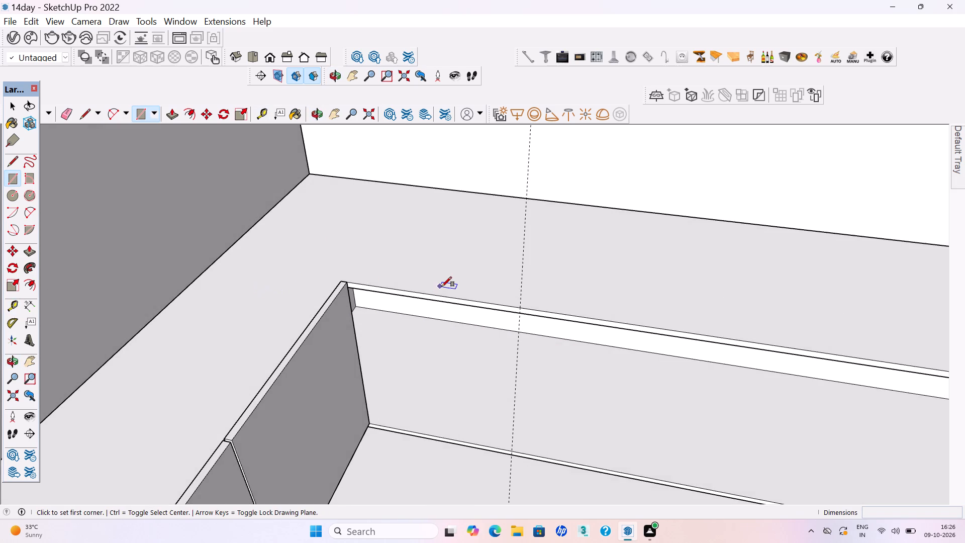
scroll(319, 290, up, 5)
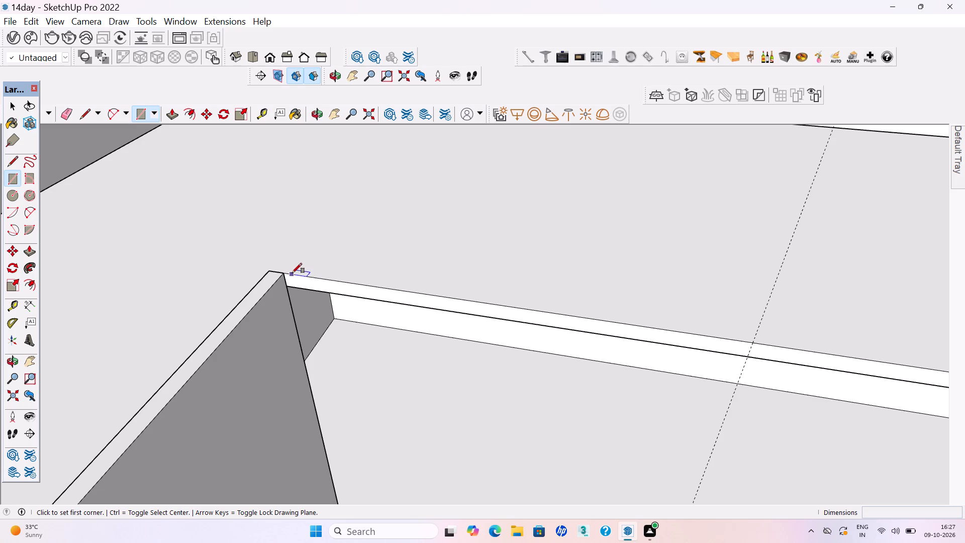
click(292, 273)
scroll(304, 273, down, 9)
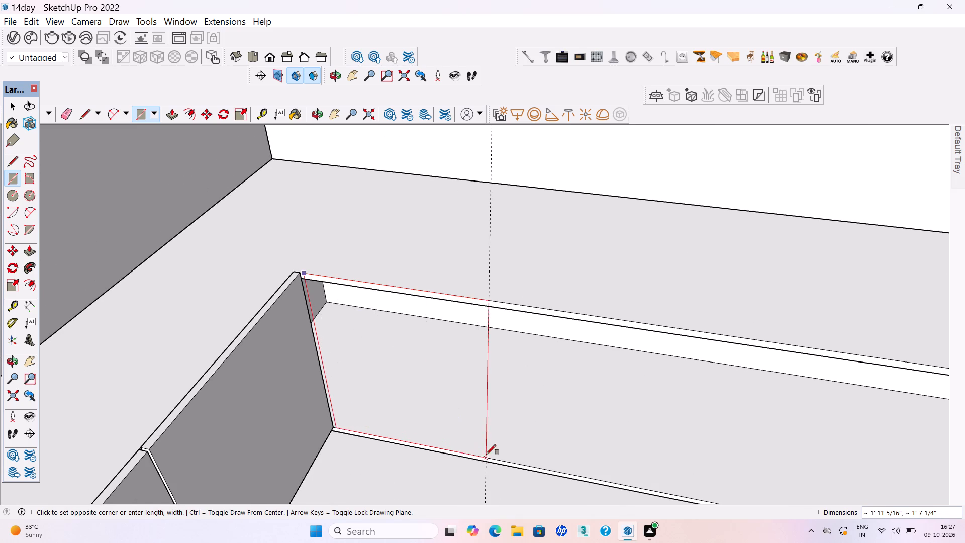
click(487, 457)
Extrude the corner door rectangle on the adjoining upper cabinet by 18 mm.
key(p)
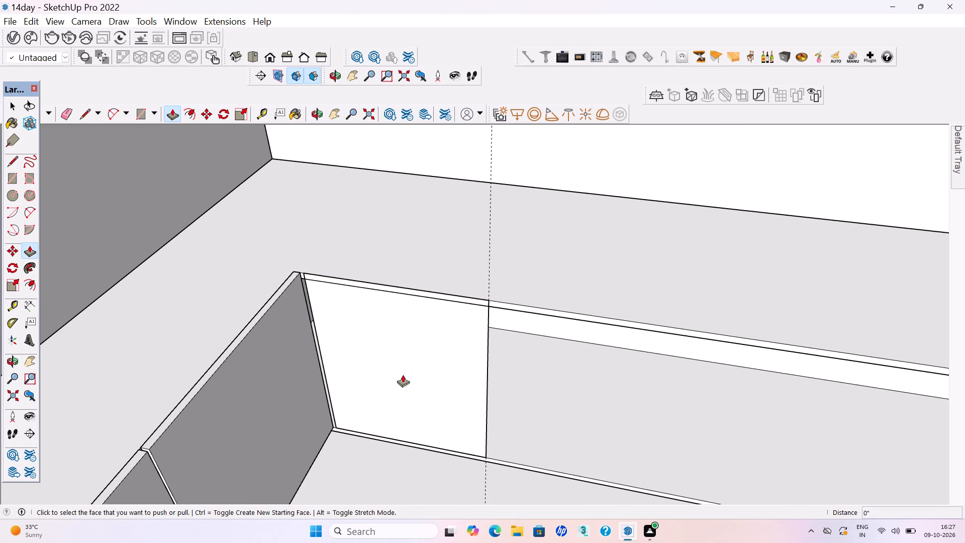
click(374, 328)
text(18mm)
key(Return)
key(space)
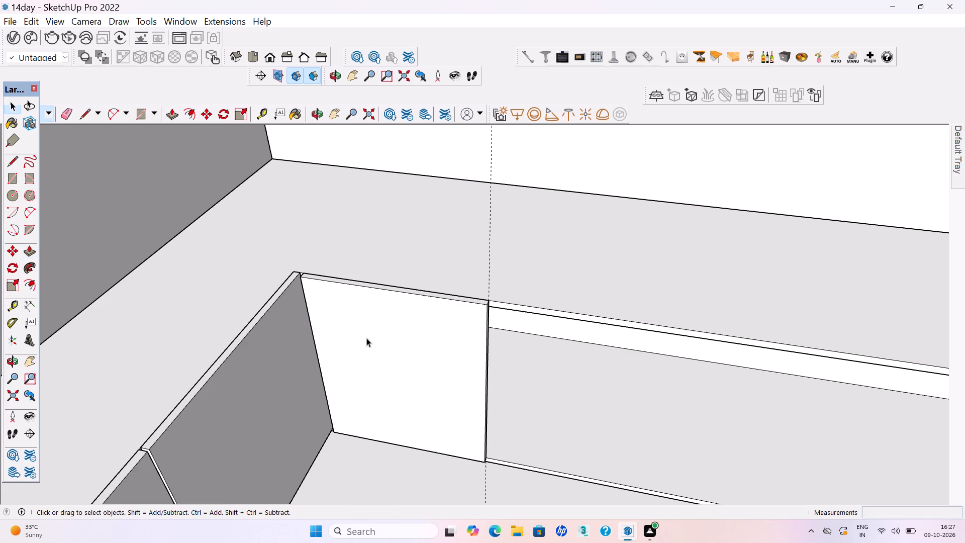
Make the whole corner door of the adjoining upper cabinet a group and clear the selection.
middle_drag(439, 305, 436, 336)
triple_click(432, 334)
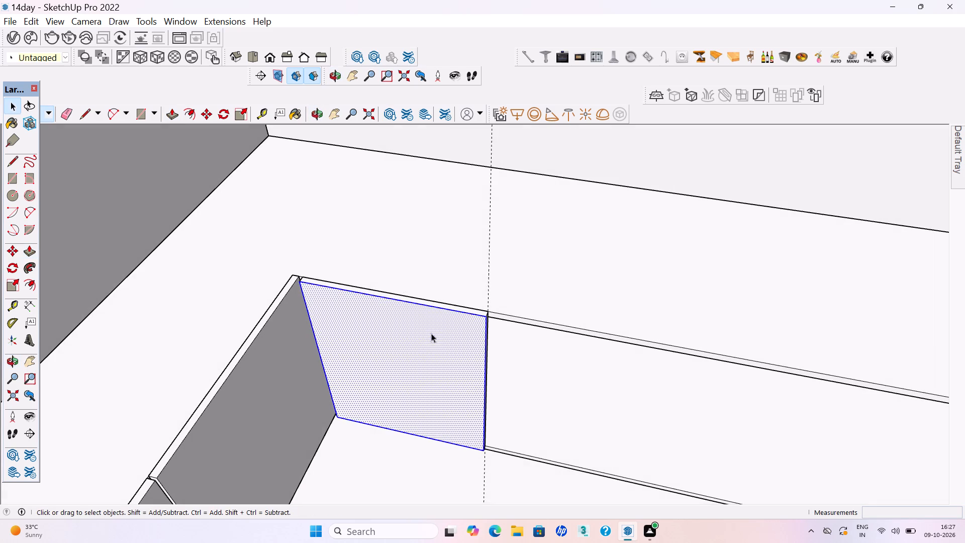
right_click(430, 333)
click(481, 178)
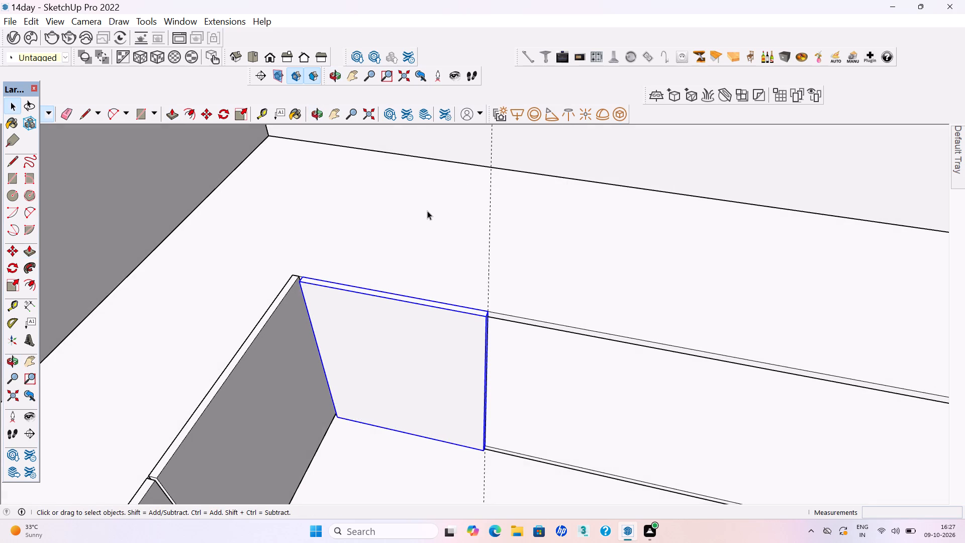
scroll(426, 207, down, 5)
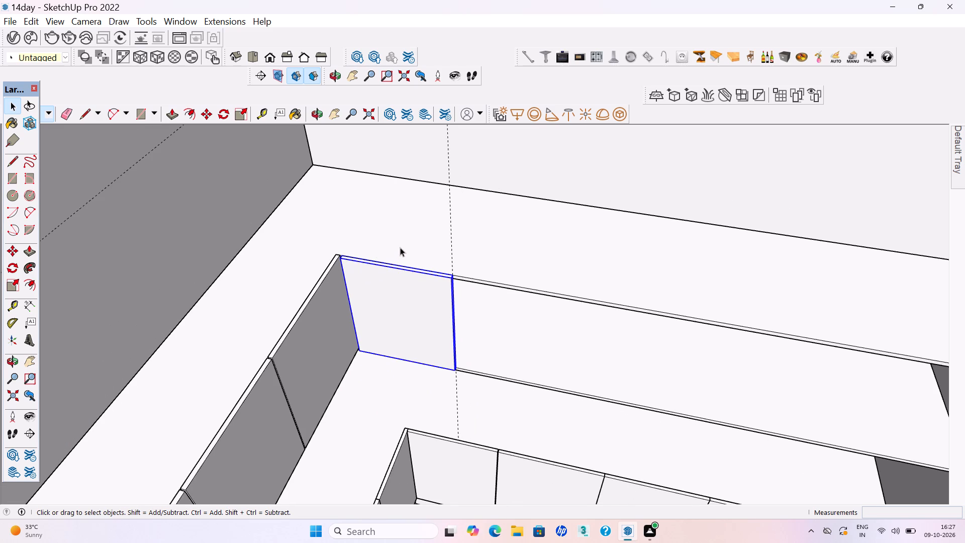
scroll(401, 246, down, 2)
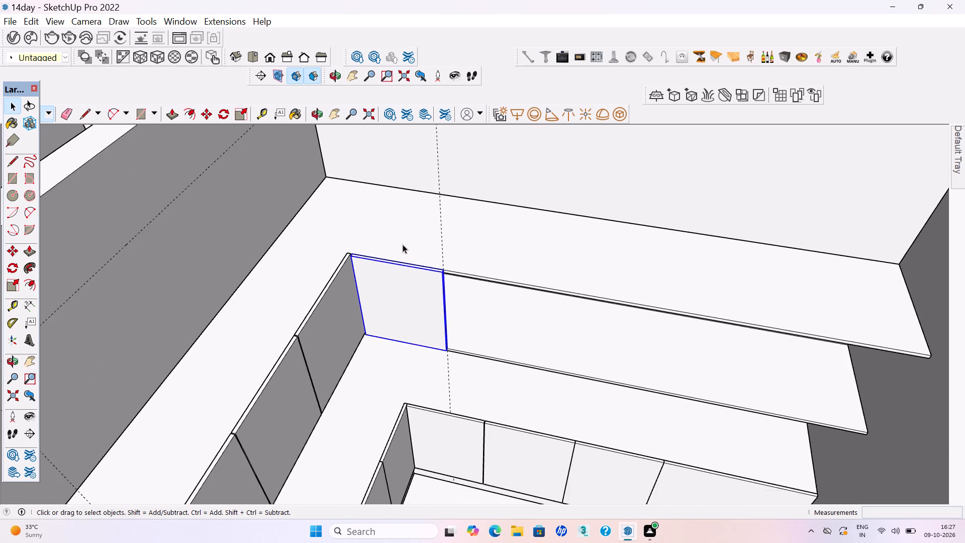
scroll(403, 244, down, 6)
scroll(517, 307, down, 4)
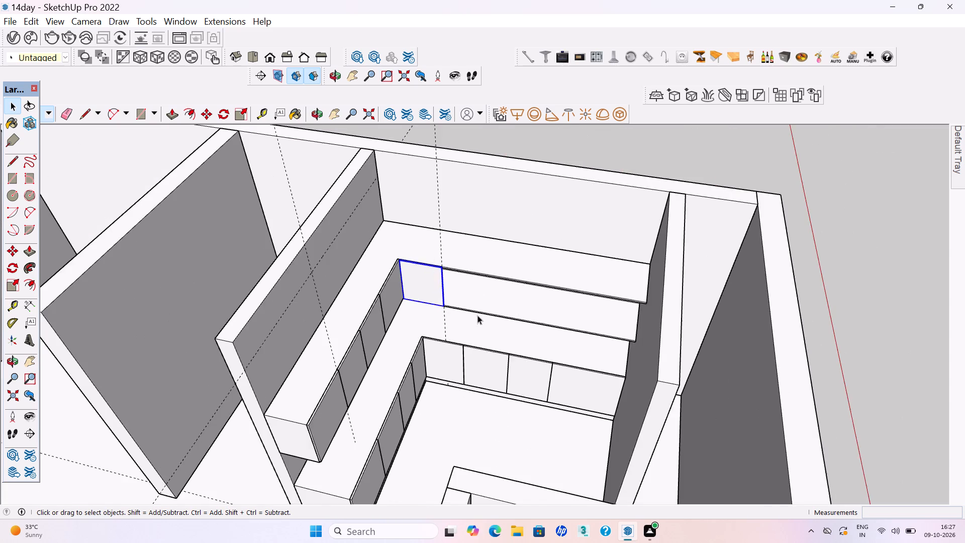
middle_drag(477, 316, 504, 307)
click(528, 152)
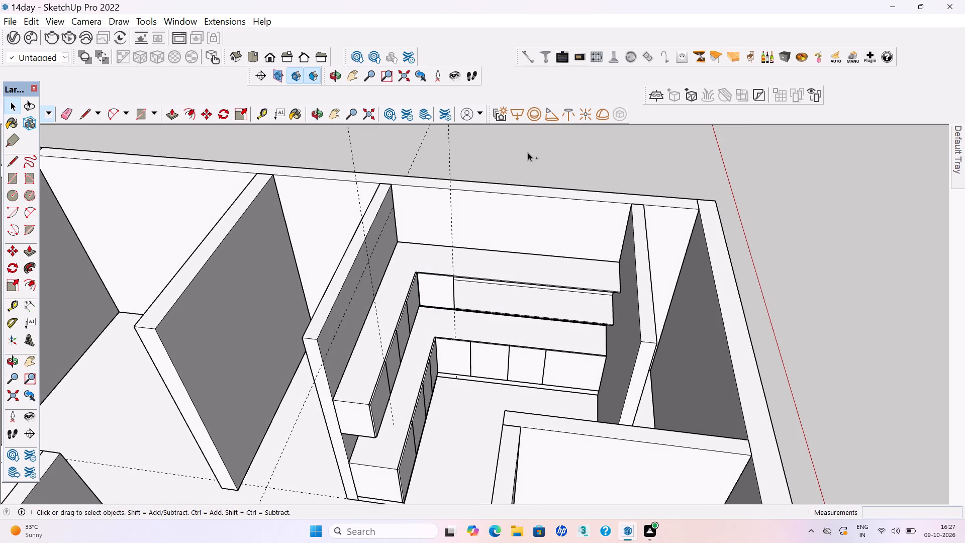
Save the model.
key(ctrl+s)
Draw a second door rectangle about 1' 11 5/16" by 1' 11 1/2" beside the corner door on the adjoining upper cabinet front.
scroll(244, 208, down, 2)
middle_drag(243, 208, 264, 196)
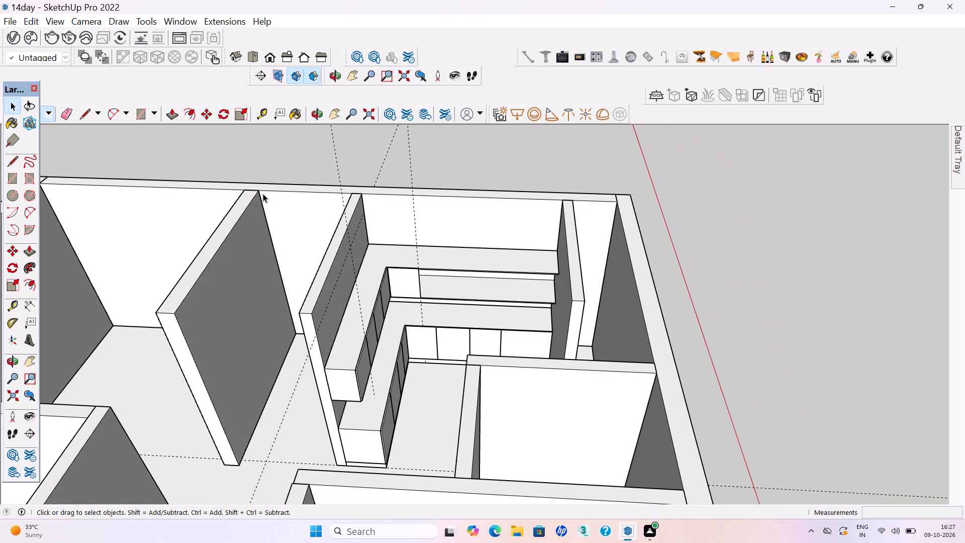
key(r)
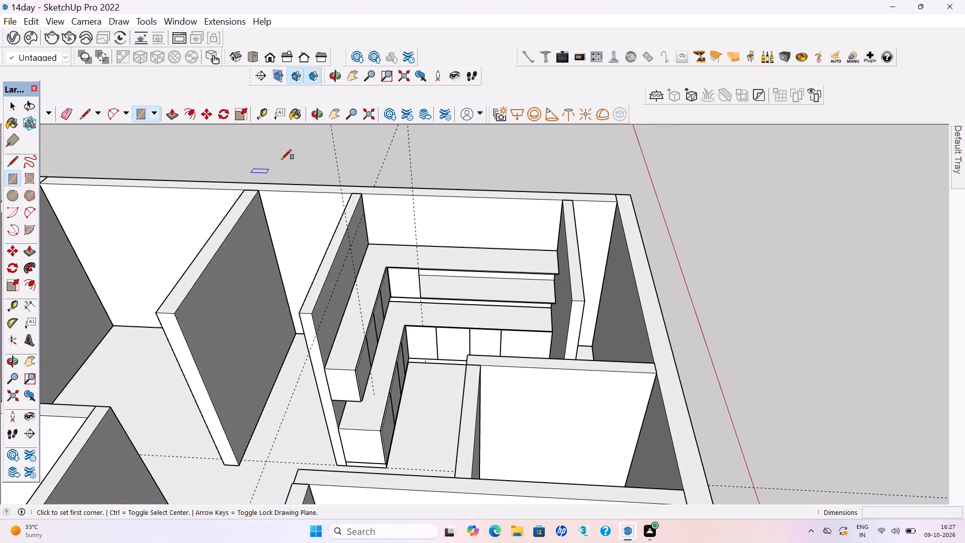
scroll(427, 253, up, 18)
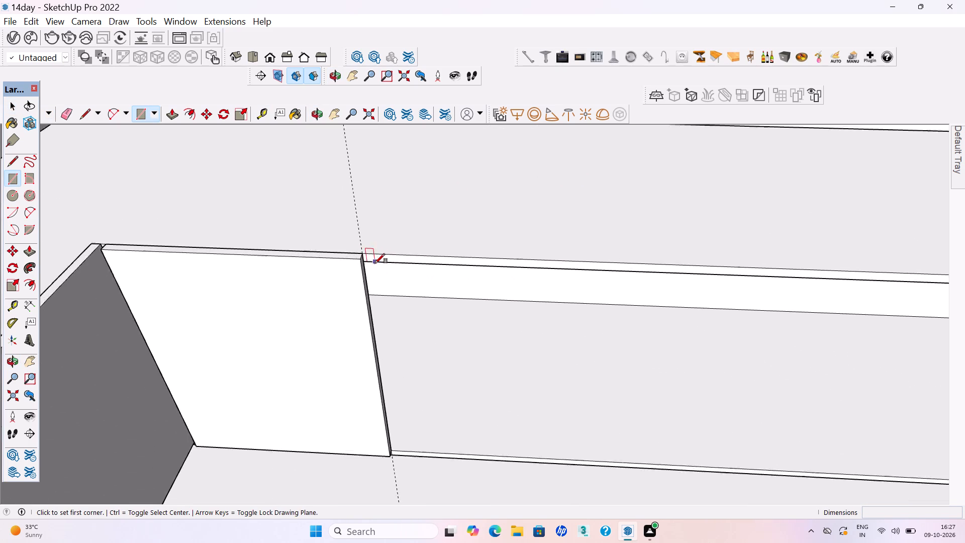
scroll(375, 263, up, 10)
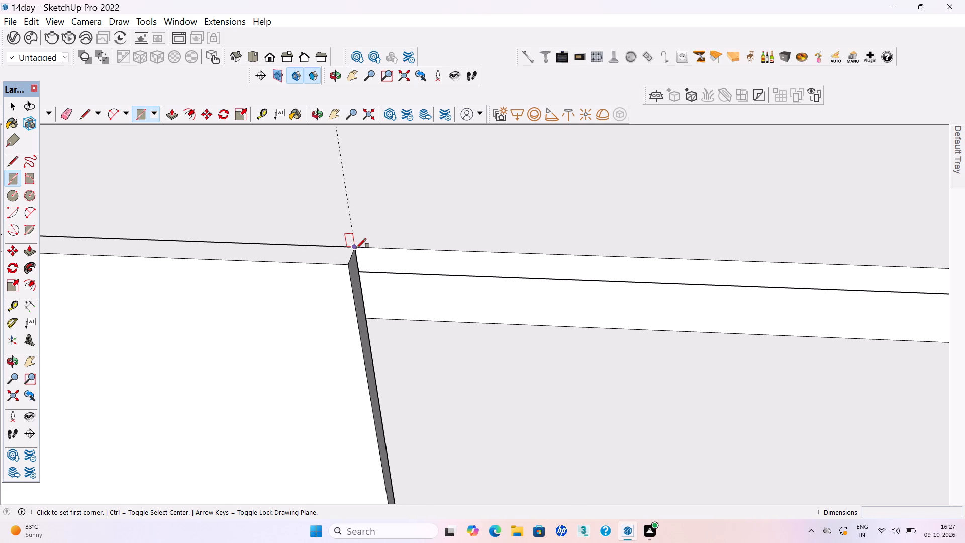
click(356, 248)
scroll(356, 245, down, 19)
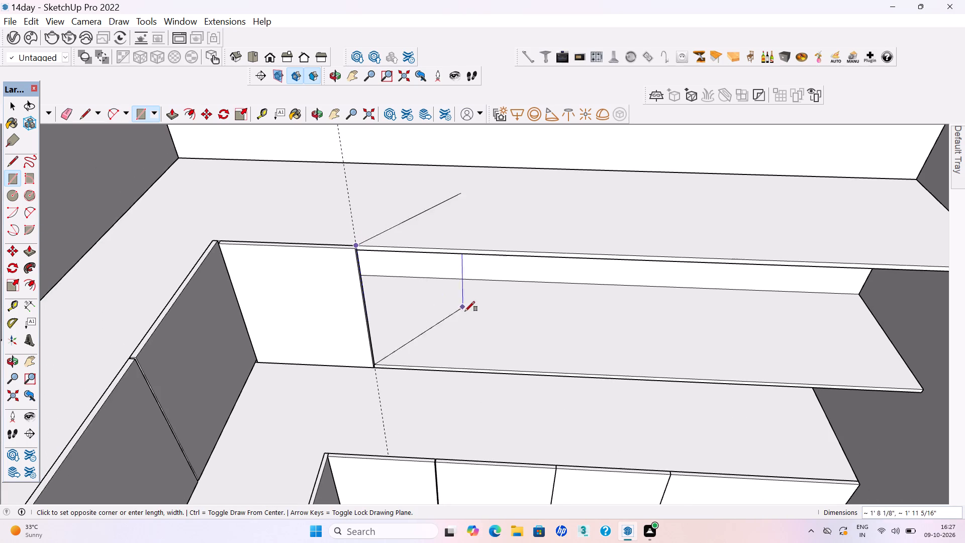
click(518, 371)
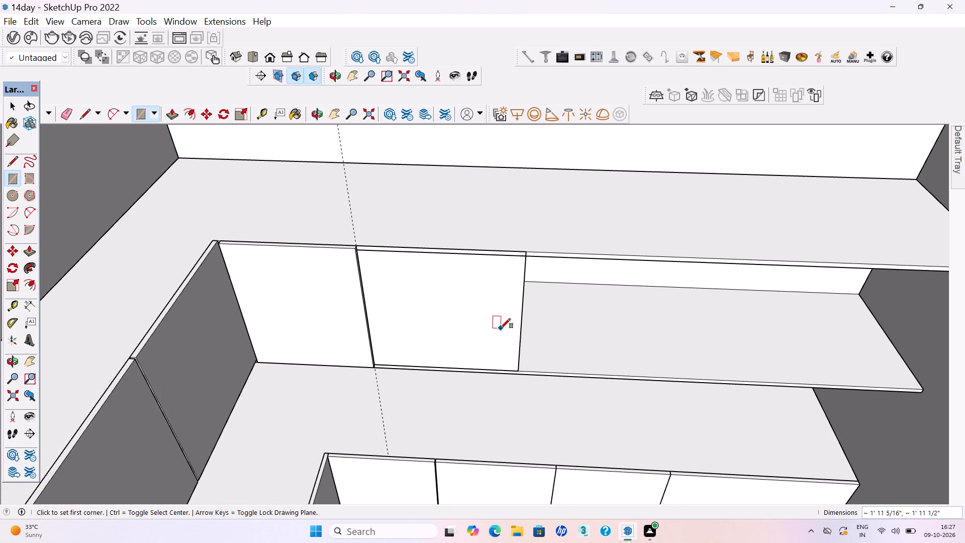
Extrude the second door rectangle about 11/16", flush with the face of the corner door.
key(p)
key(Return)
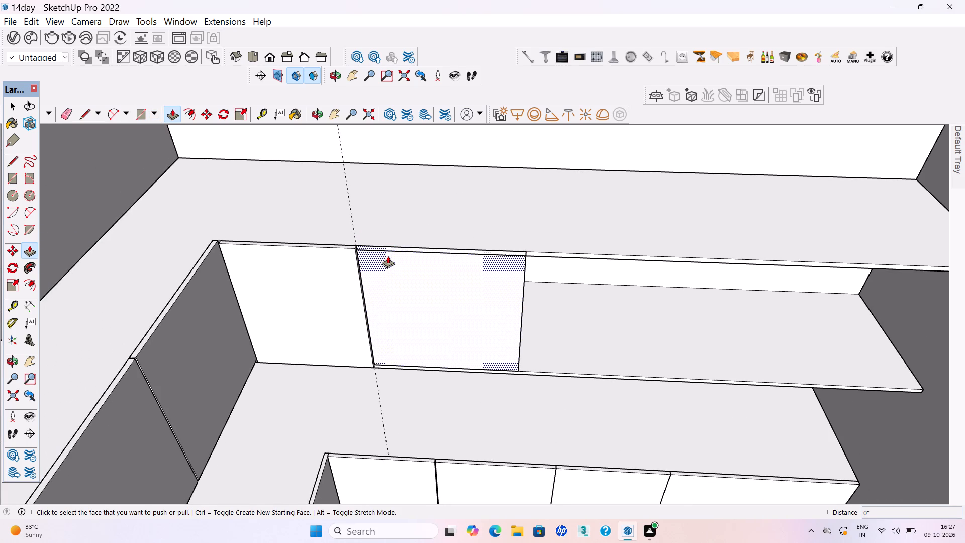
click(383, 260)
click(331, 248)
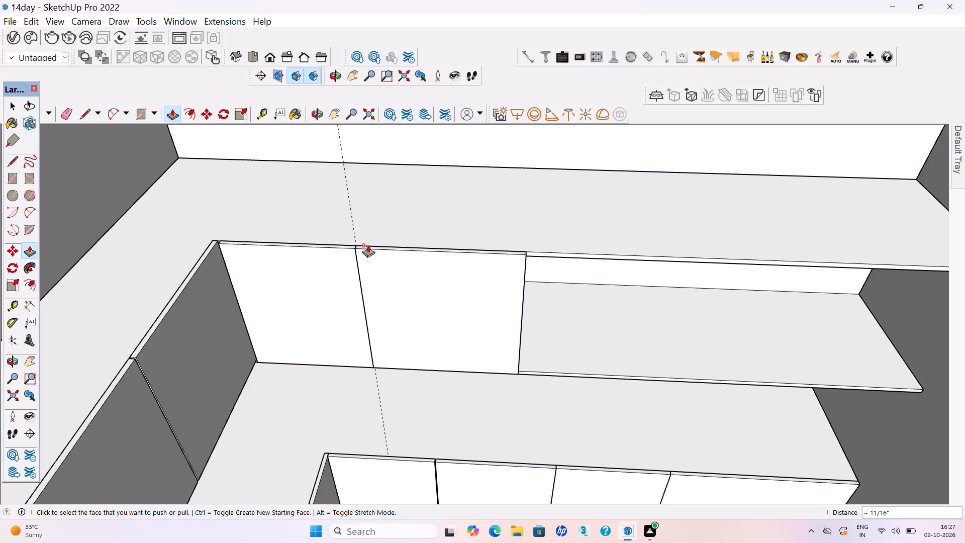
key(space)
Make the whole second door of the adjoining upper cabinet a group and clear the selection.
middle_drag(485, 277, 477, 324)
scroll(475, 315, up, 2)
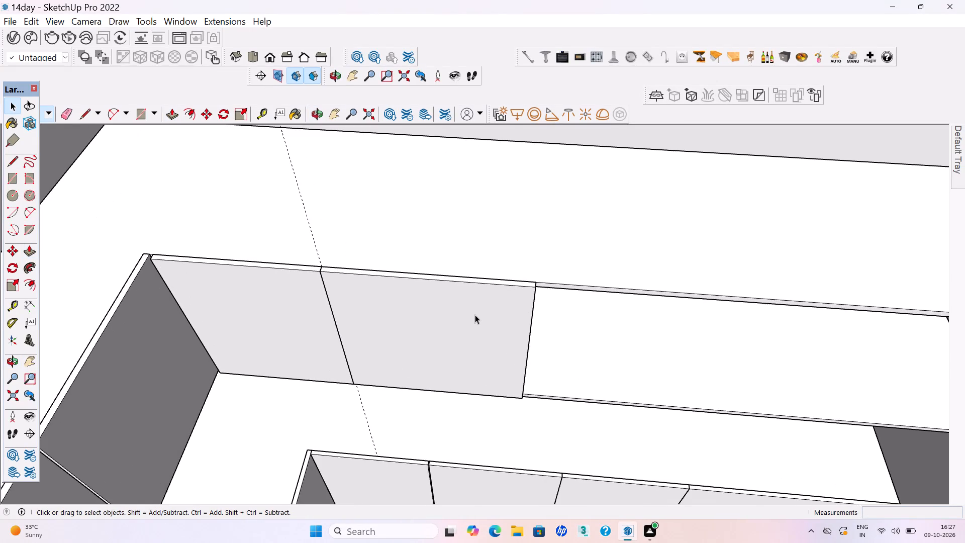
triple_click(474, 313)
right_click(474, 313)
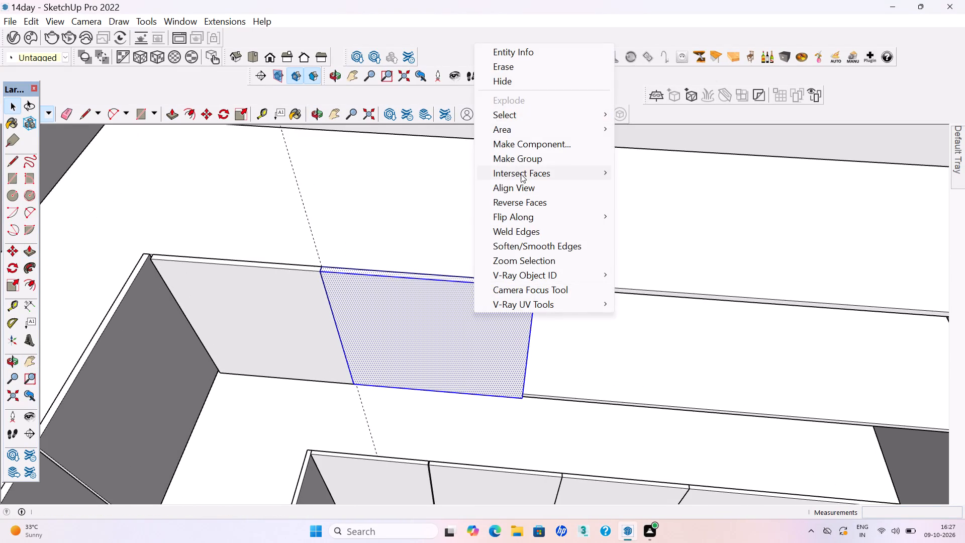
click(519, 158)
scroll(432, 300, down, 16)
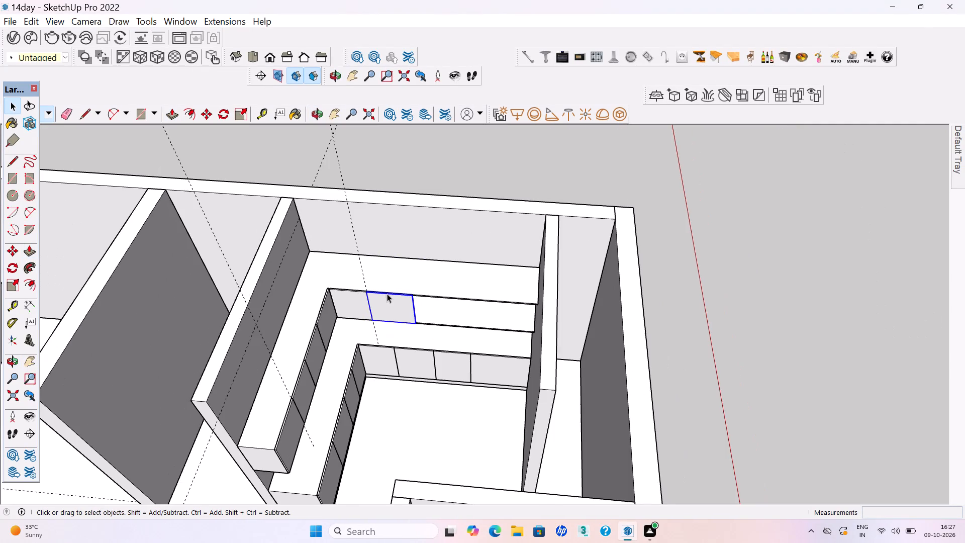
middle_drag(404, 242, 412, 216)
click(449, 171)
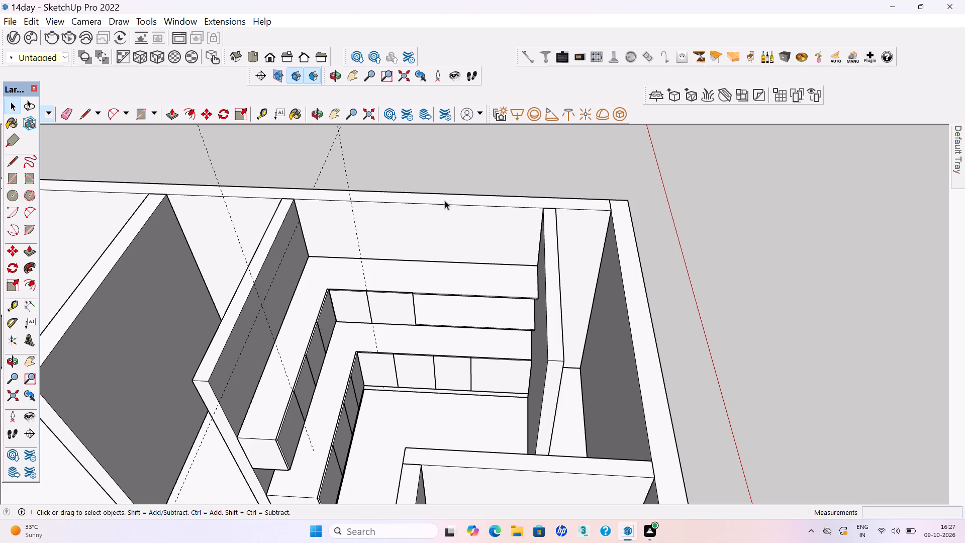
Save the model with the second door grouped.
key(ctrl+s)
key(ctrl+s)
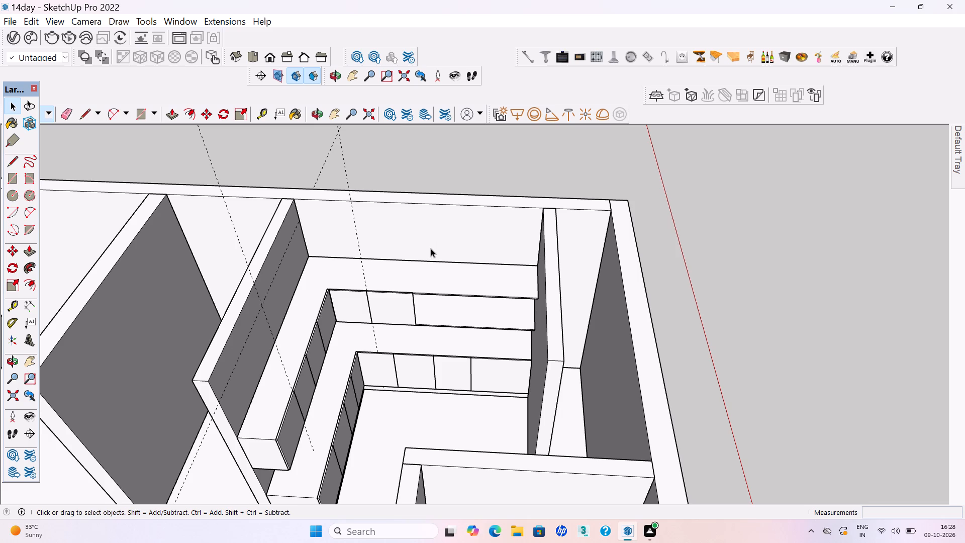
Draw a third door rectangle about 2' by 1' 11 1/4" beside the second door on the adjoining upper cabinet front.
scroll(432, 287, down, 1)
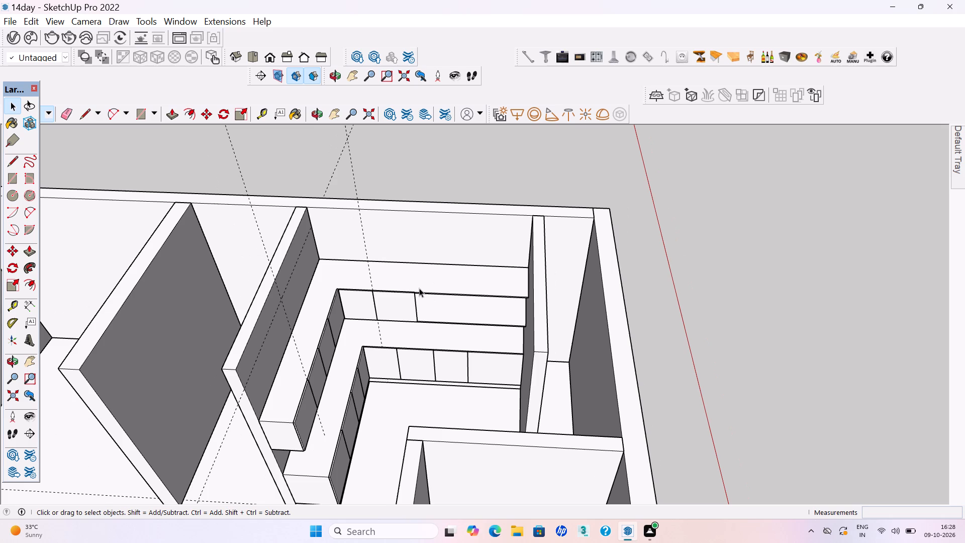
scroll(418, 298, down, 3)
middle_drag(404, 317, 410, 272)
scroll(421, 279, up, 8)
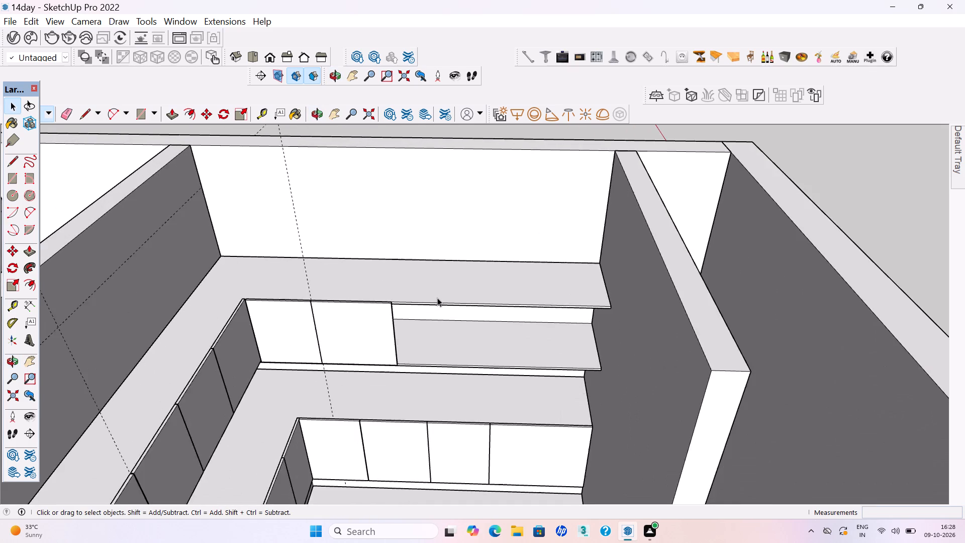
scroll(437, 298, up, 18)
key(r)
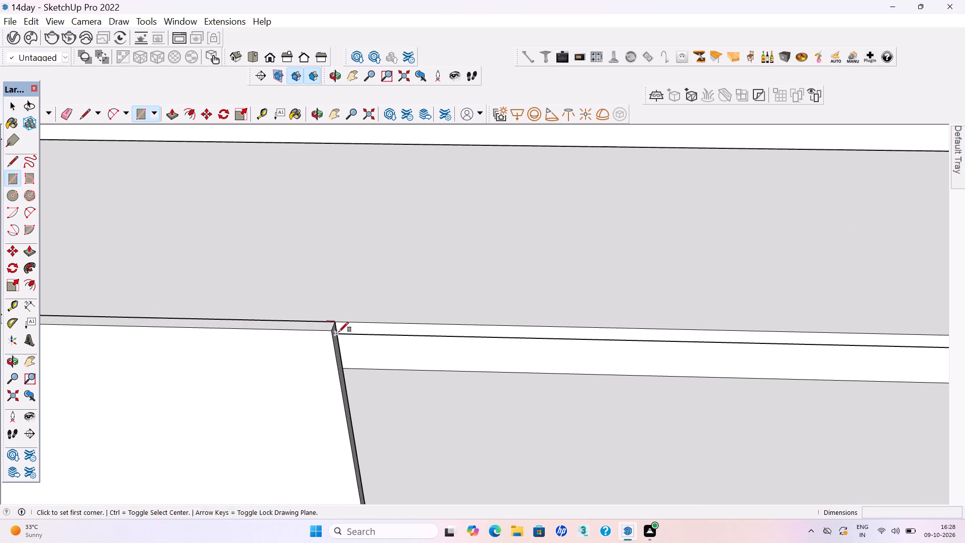
click(336, 324)
scroll(336, 321, down, 15)
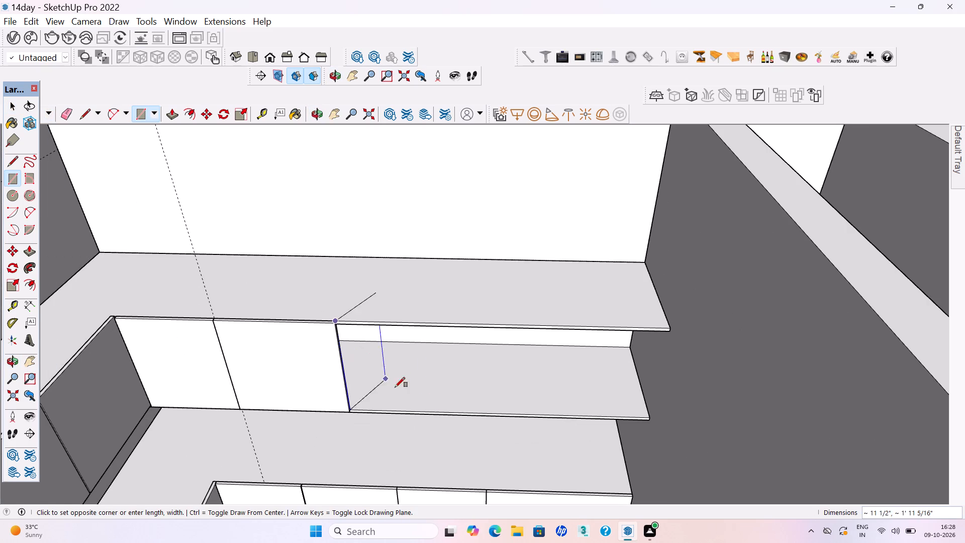
click(459, 416)
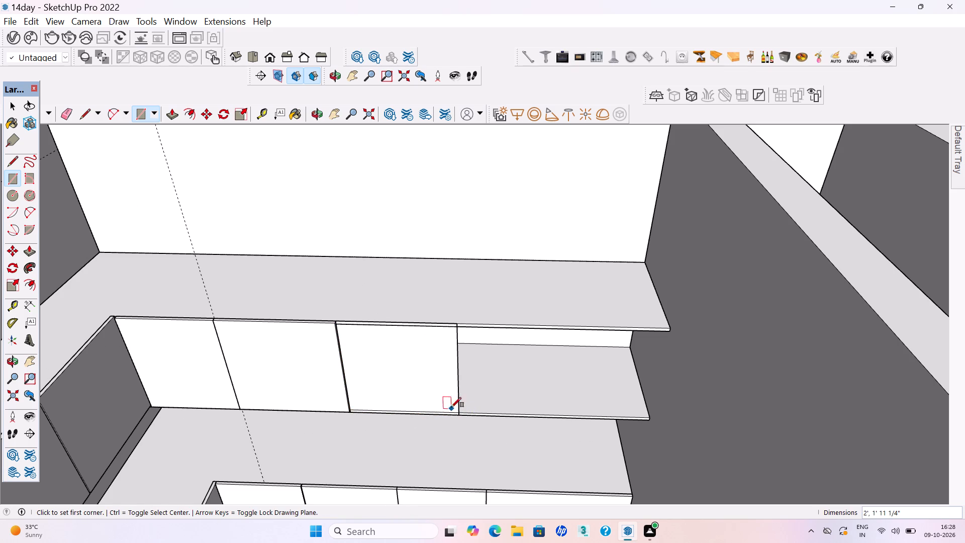
Extrude the third door rectangle flush with the face of the second door.
key(p)
click(363, 357)
click(309, 342)
key(space)
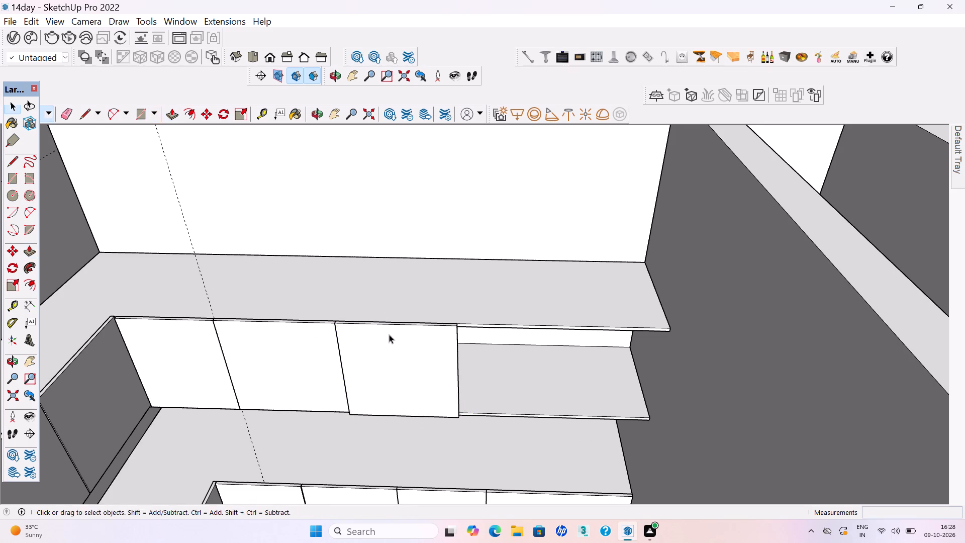
Make the whole third door of the adjoining upper cabinet a group and clear the selection.
middle_drag(389, 334, 402, 395)
scroll(399, 366, up, 8)
triple_click(390, 359)
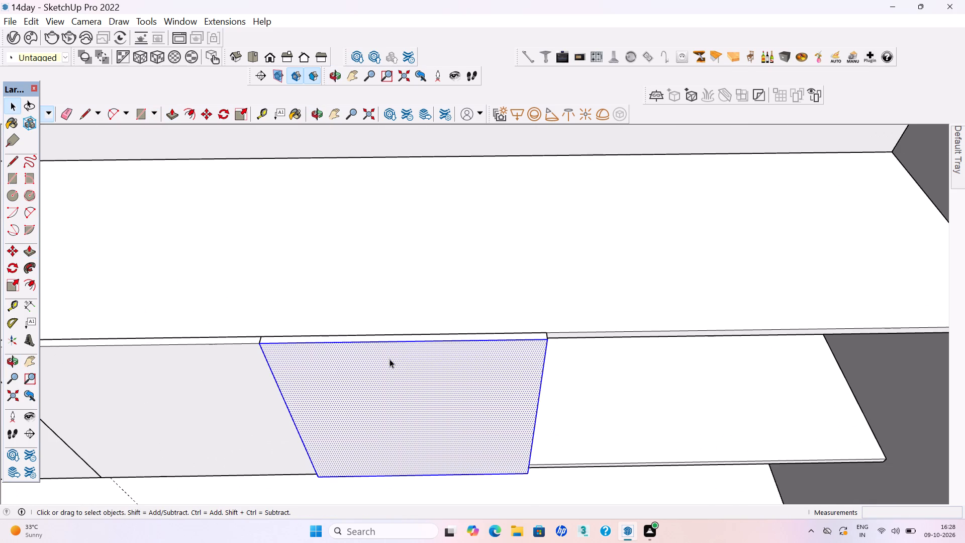
right_click(389, 359)
click(412, 202)
scroll(400, 268, down, 6)
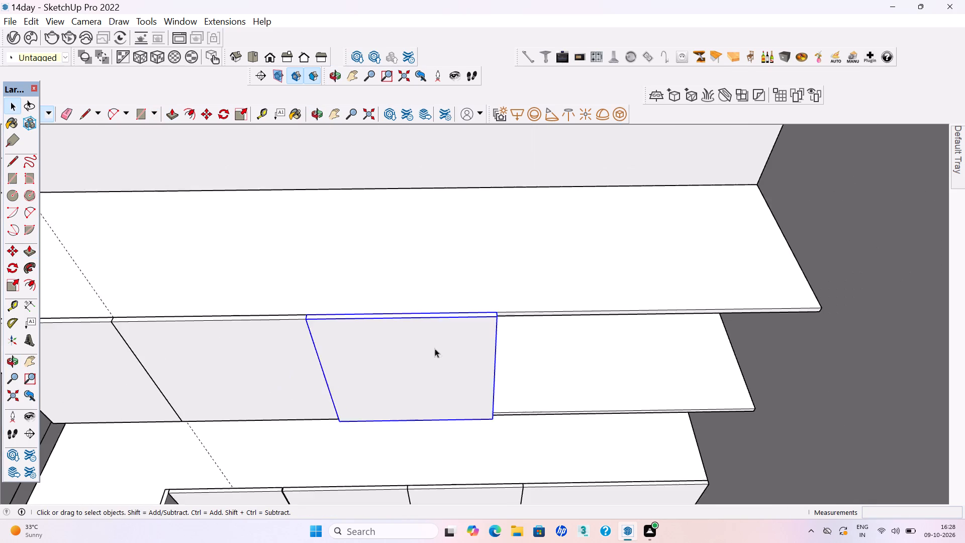
scroll(435, 348, down, 12)
middle_drag(434, 342, 430, 271)
click(432, 199)
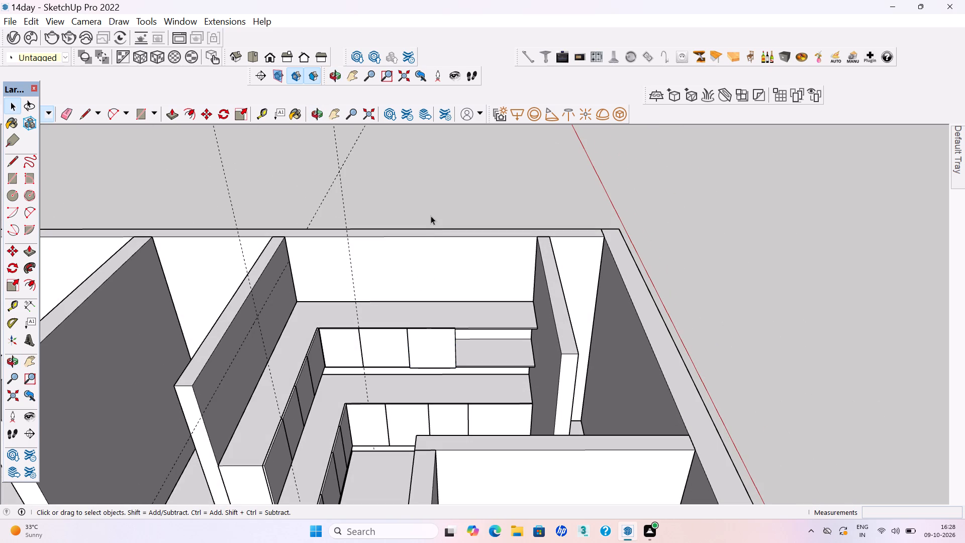
Save the model with the third door grouped.
key(ctrl+s)
key(ctrl+s)
key(ctrl+s)
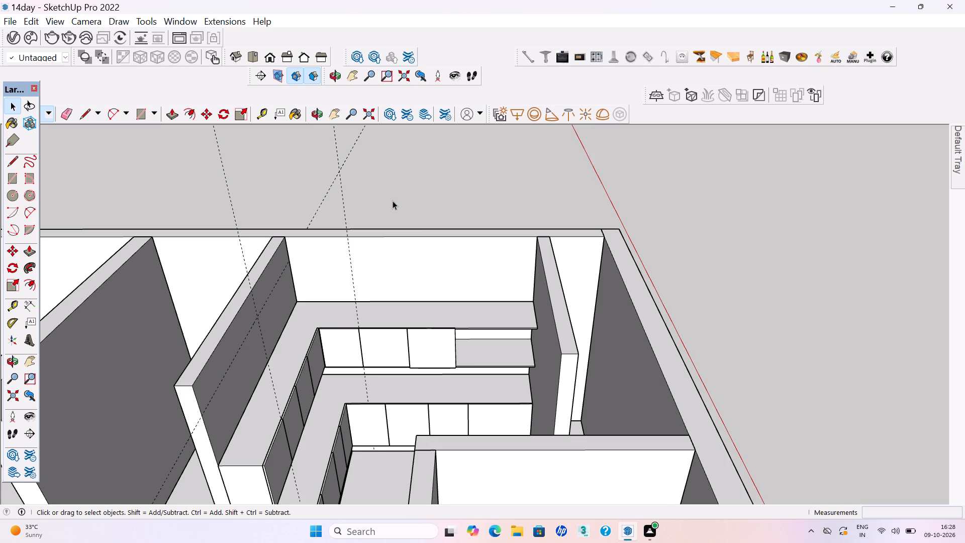
Draw a fourth door rectangle about 1' 11 5/16" high beside the third door, covering roughly half of the remaining upper cabinet front.
scroll(419, 211, down, 1)
middle_drag(466, 338, 474, 406)
scroll(495, 327, up, 12)
key(r)
scroll(304, 287, up, 6)
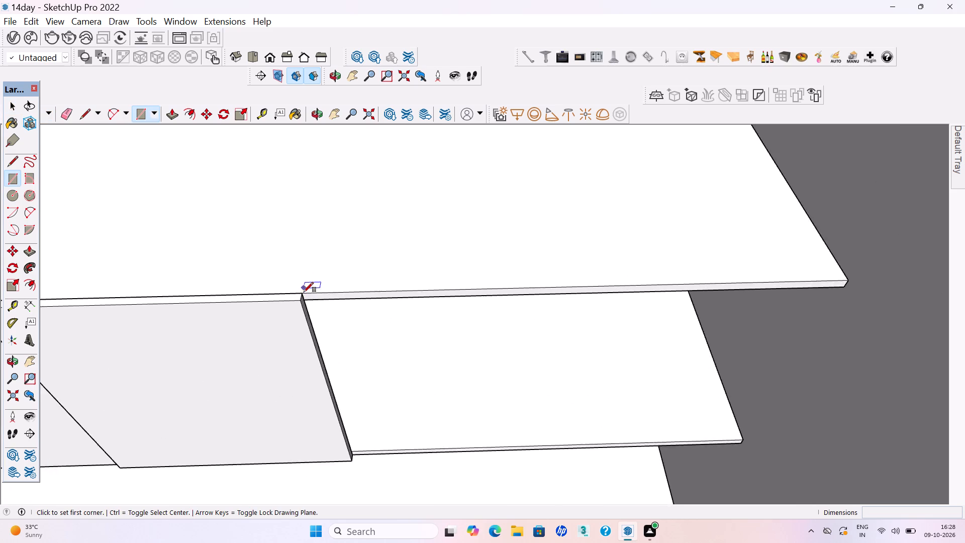
scroll(304, 292, up, 3)
click(304, 294)
scroll(304, 294, down, 4)
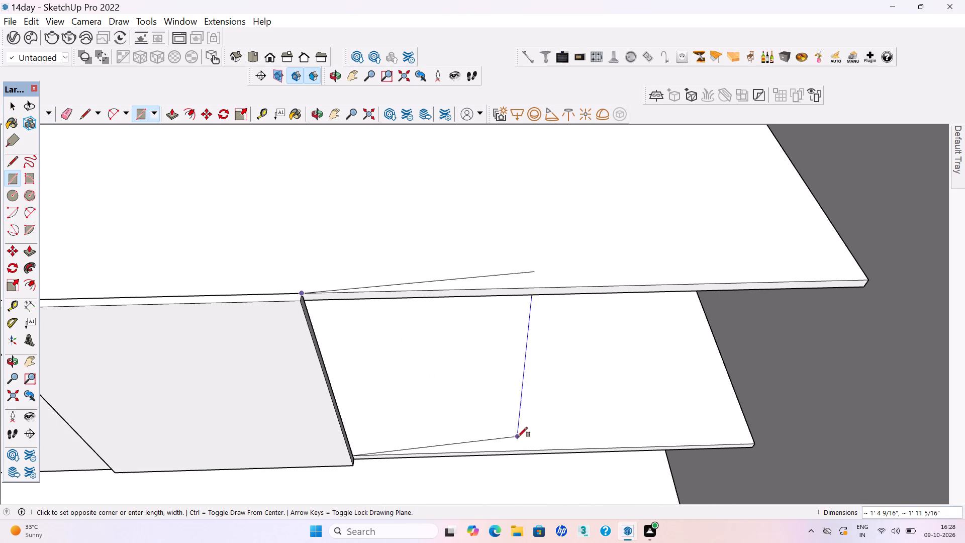
click(541, 452)
Extrude the fourth door rectangle flush with the face of the third door.
key(p)
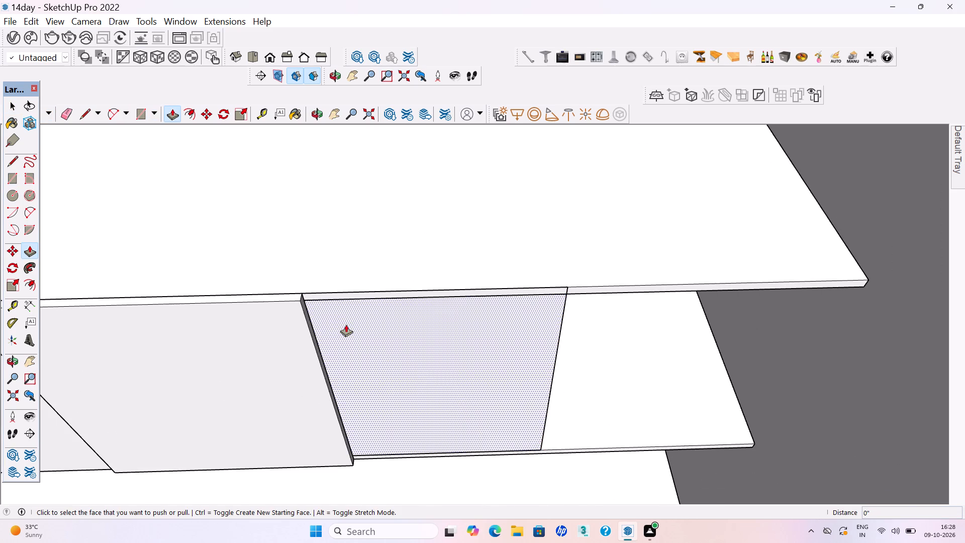
click(339, 320)
click(273, 316)
Make the whole fourth door of the adjoining upper cabinet a group.
key(space)
triple_click(373, 317)
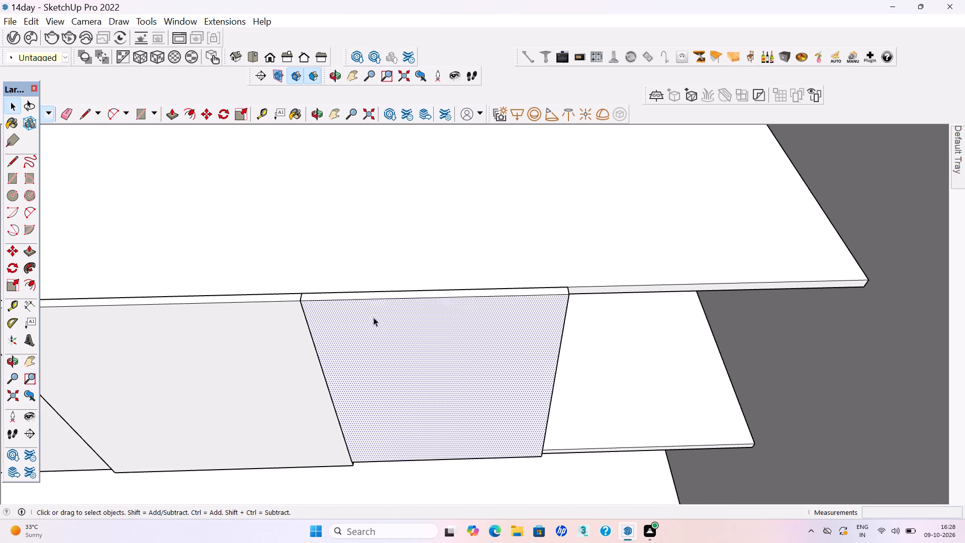
right_click(375, 317)
click(403, 163)
Draw the fifth door rectangle, about 1' 11 5/16" by 1' 9 1/2", from the fourth door to the end of the upper cabinet front.
scroll(232, 278, down, 3)
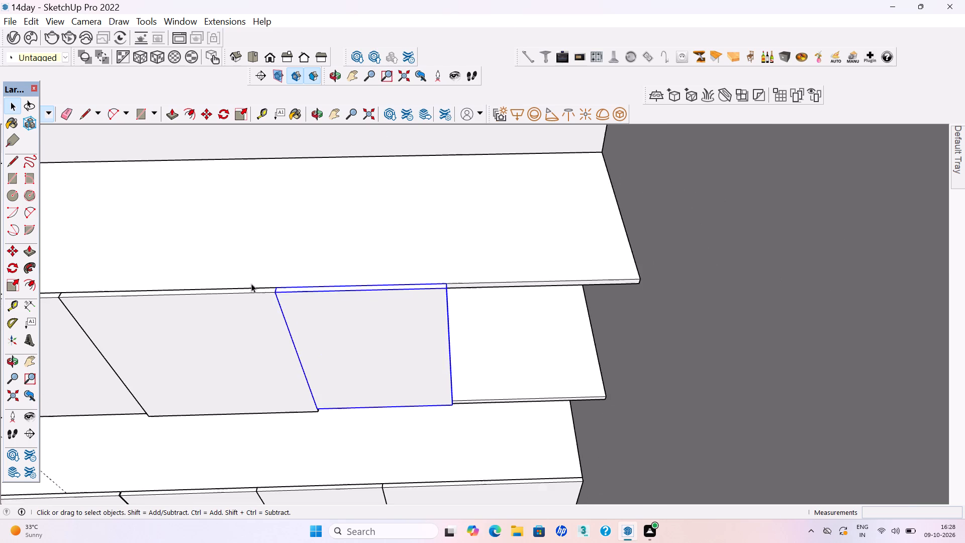
scroll(251, 284, down, 6)
middle_drag(500, 325, 475, 346)
scroll(473, 331, up, 8)
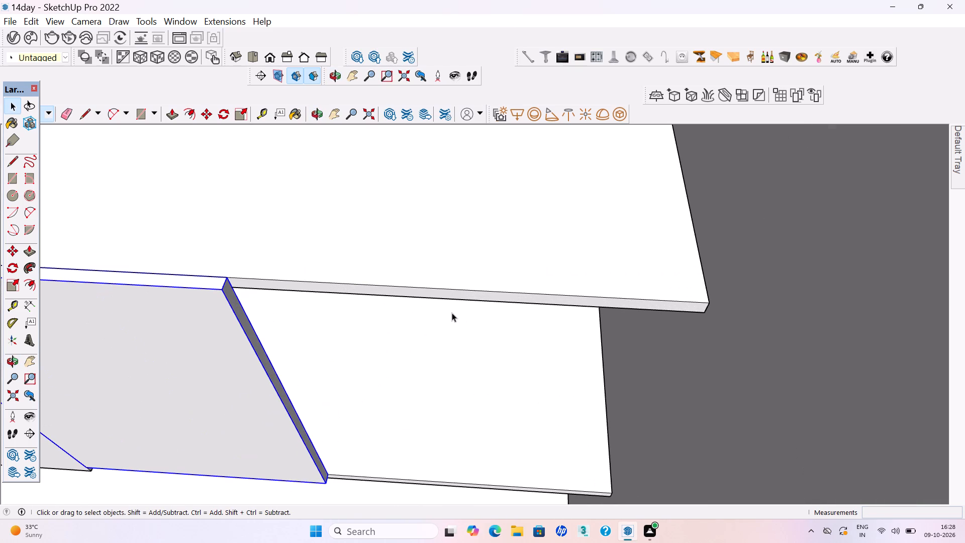
key(r)
click(227, 280)
scroll(227, 280, down, 4)
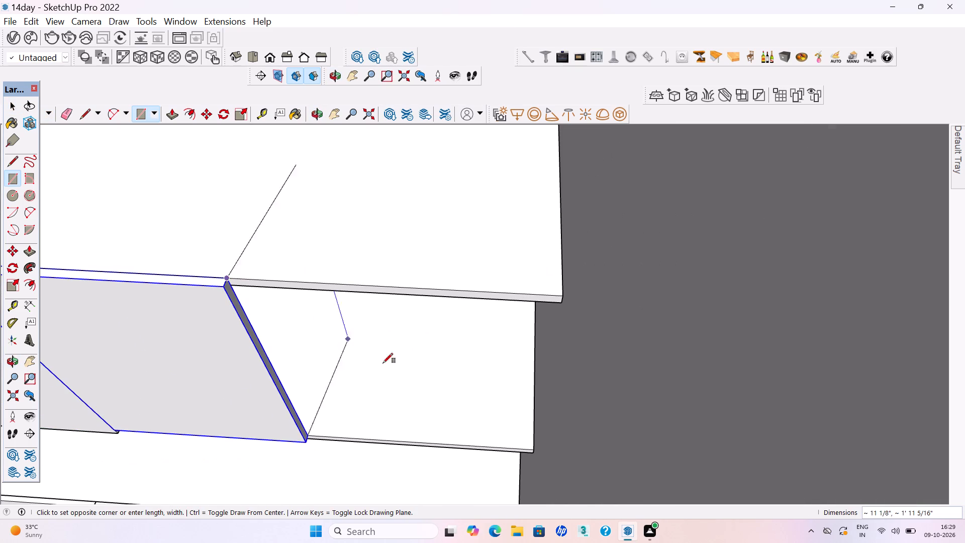
click(534, 448)
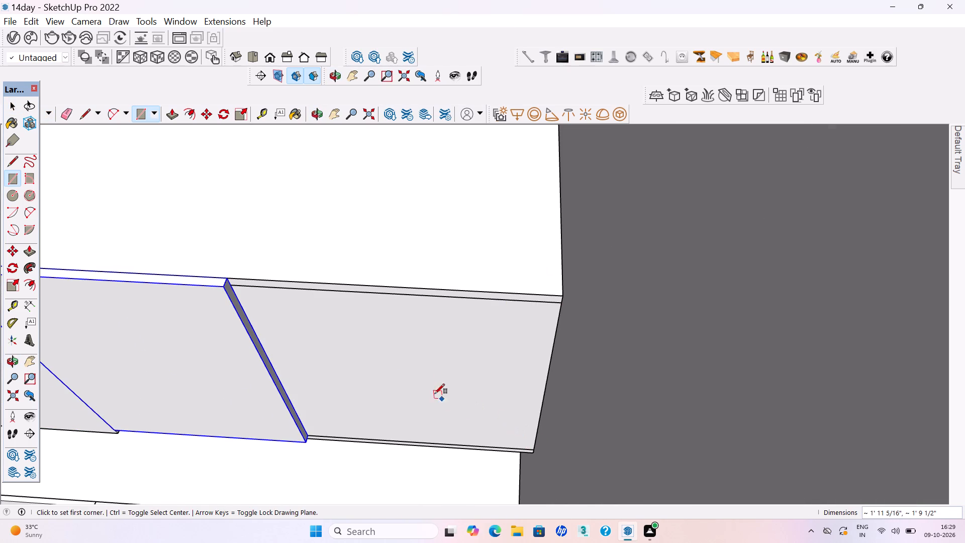
Extrude the fifth door rectangle flush with the face of the fourth door.
middle_drag(400, 374, 387, 292)
key(p)
click(327, 305)
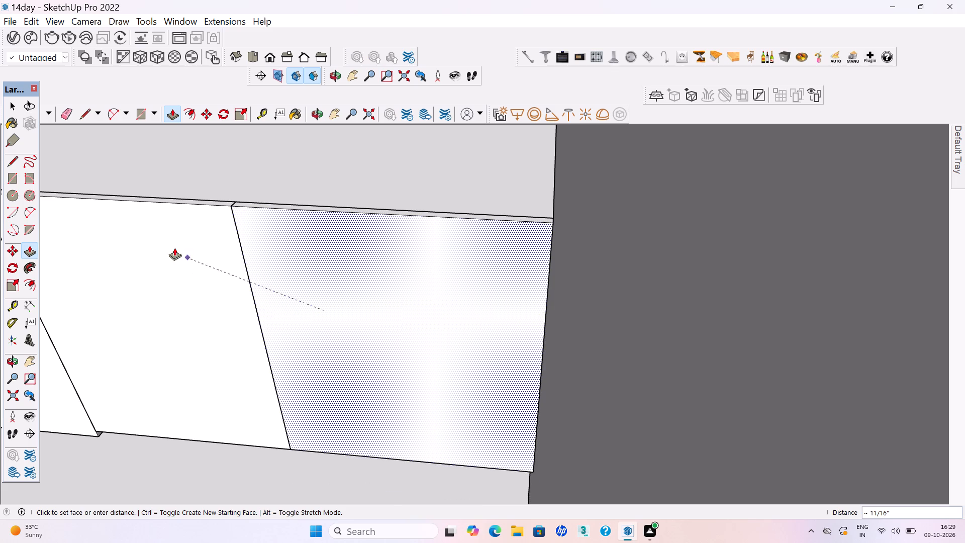
click(157, 230)
Make the whole fifth door of the adjoining upper cabinet a group and clear the selection.
key(space)
middle_drag(314, 250, 314, 343)
triple_click(320, 291)
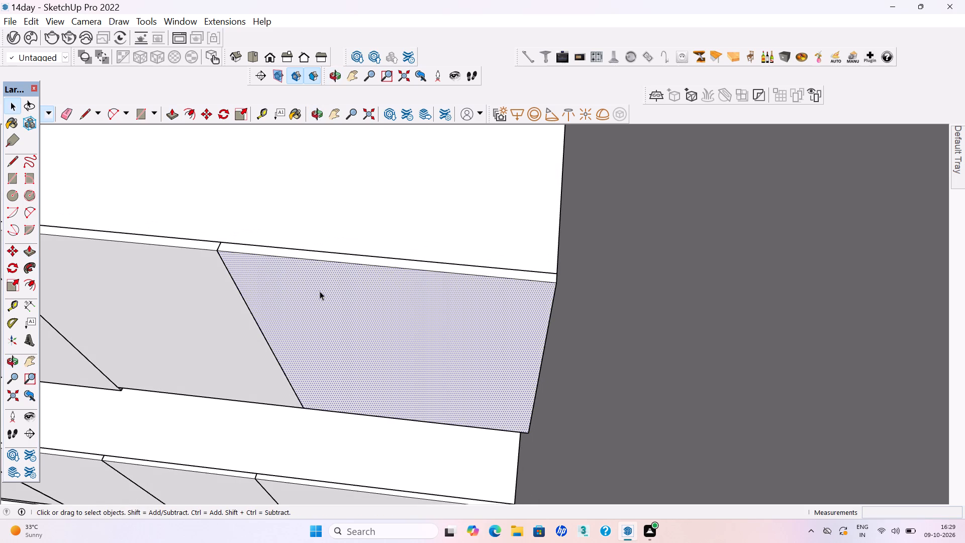
right_click(326, 295)
click(343, 139)
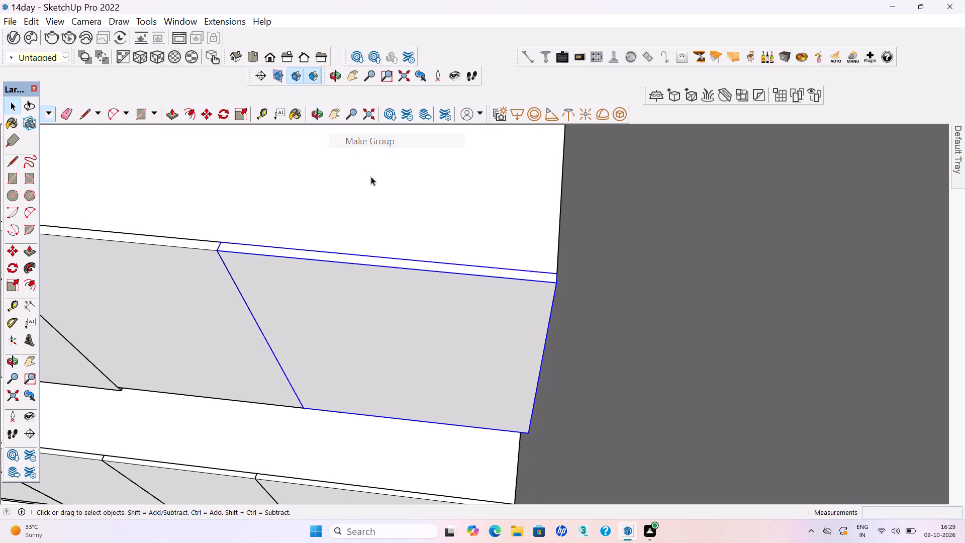
scroll(499, 311, down, 5)
scroll(393, 350, down, 20)
scroll(393, 350, down, 3)
drag(474, 350, 514, 353)
click(586, 385)
Save the model with the adjoining upper cabinet front filled with doors.
key(ctrl+s)
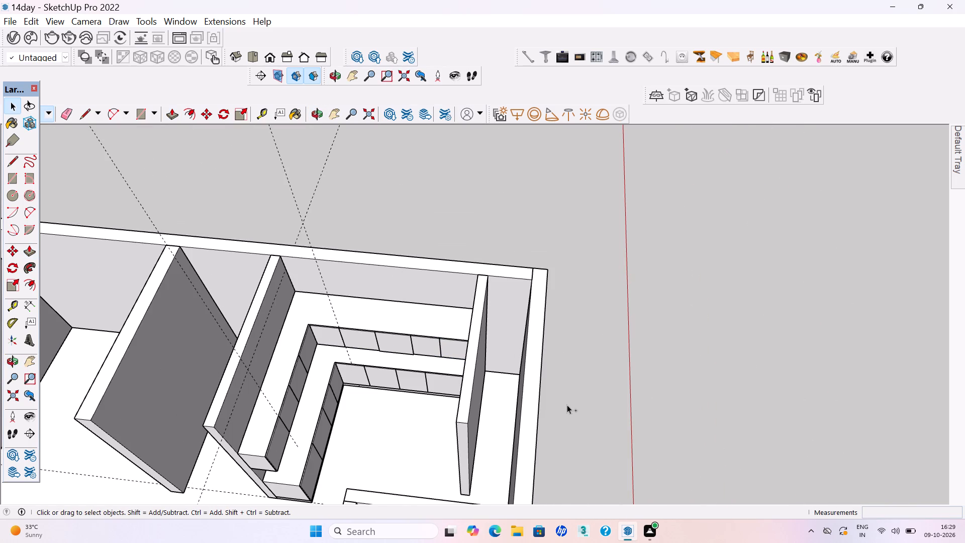
key(ctrl+s)
Inside the third upper door's group, push its bottom face up 1/2" toward the lower edge of the neighbouring doors.
scroll(553, 393, down, 3)
middle_drag(545, 415, 547, 375)
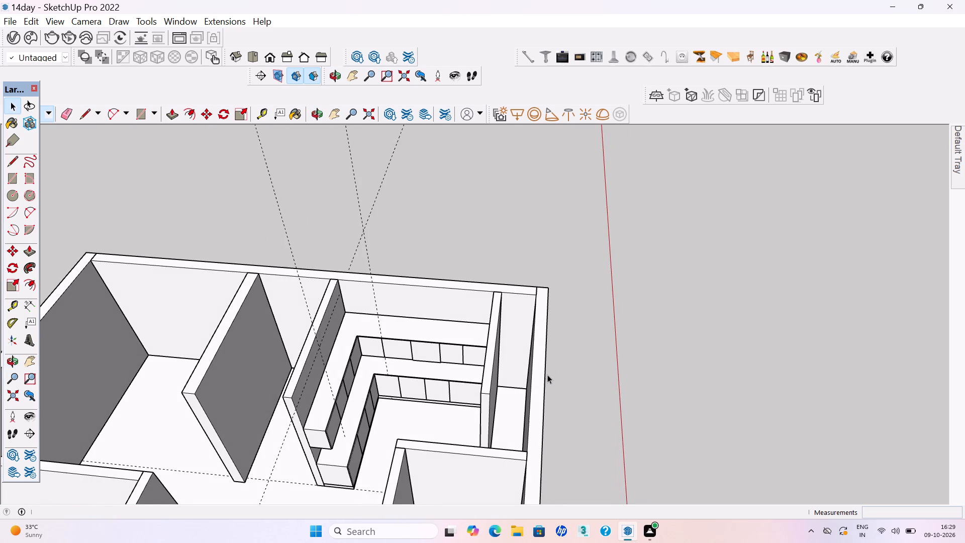
middle_drag(336, 390, 370, 366)
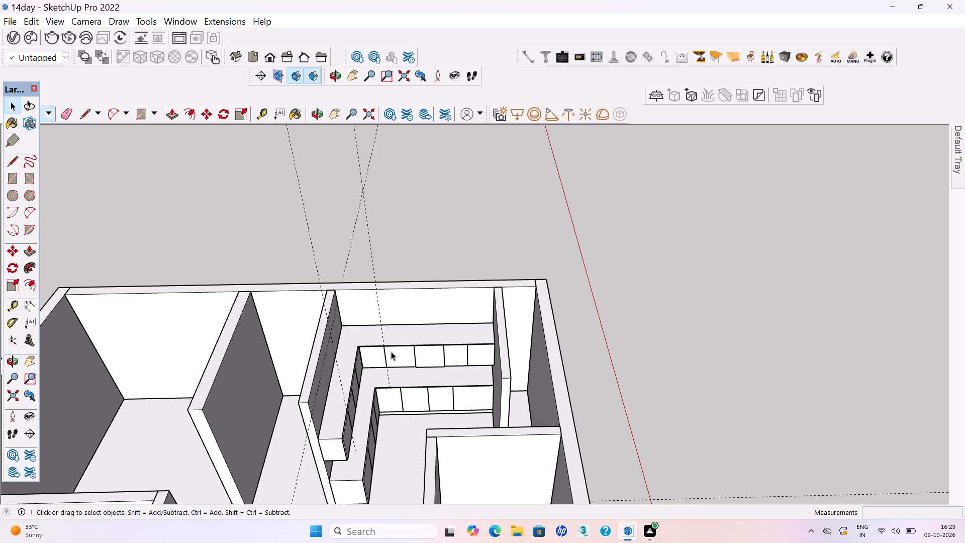
scroll(426, 368, up, 9)
scroll(412, 318, up, 10)
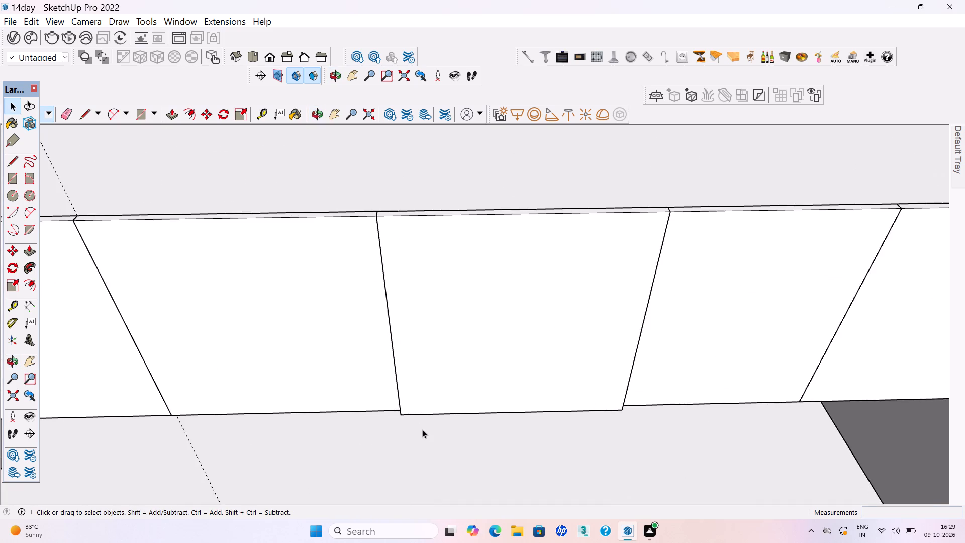
scroll(422, 429, up, 2)
middle_drag(410, 407, 371, 421)
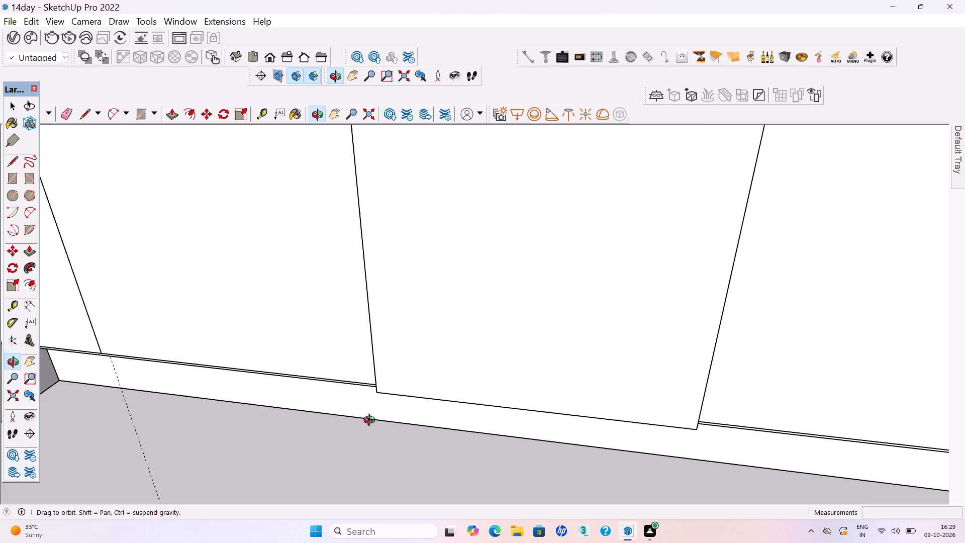
middle_drag(371, 421, 387, 518)
scroll(344, 353, down, 4)
middle_drag(444, 384, 429, 285)
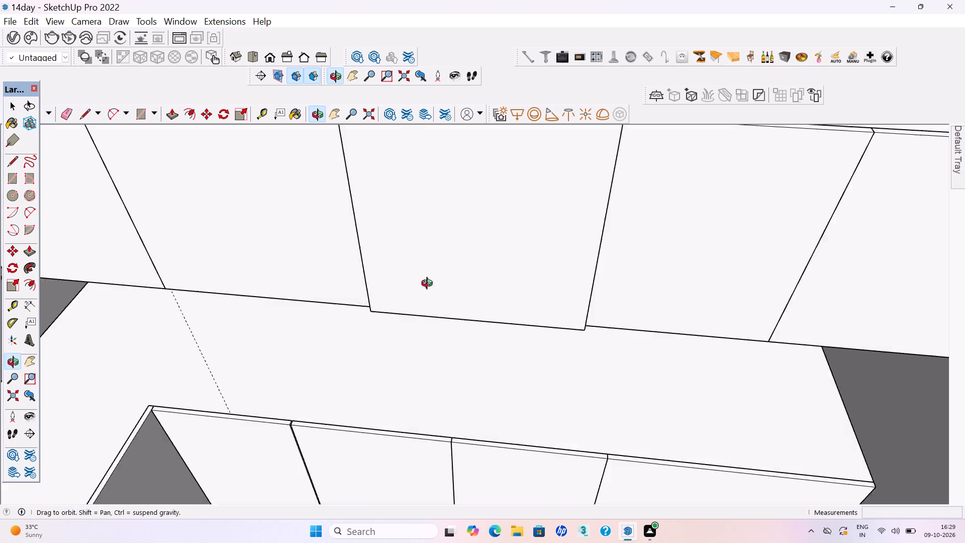
middle_drag(429, 285, 426, 271)
scroll(420, 284, up, 3)
middle_drag(431, 354, 415, 203)
scroll(455, 317, down, 2)
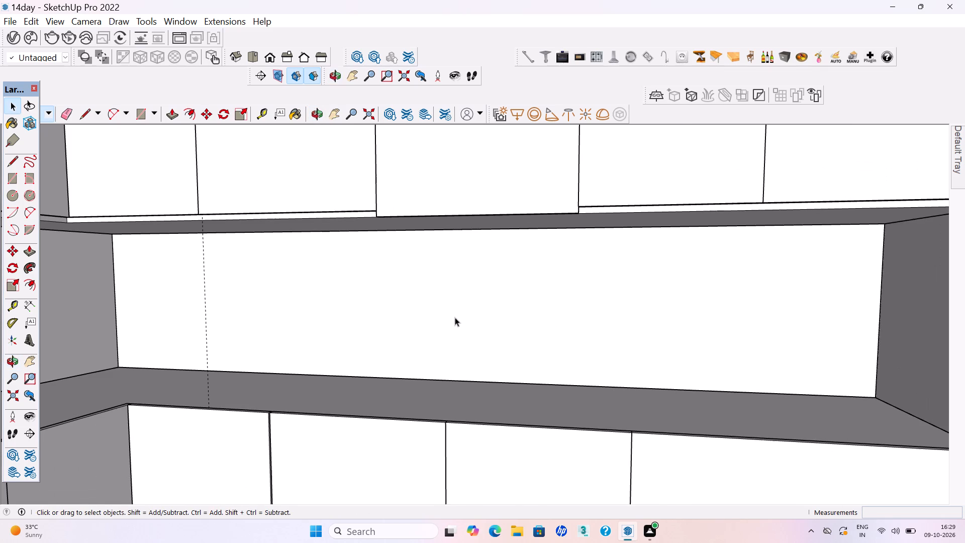
key(h)
drag(451, 312, 450, 445)
middle_drag(453, 400, 401, 236)
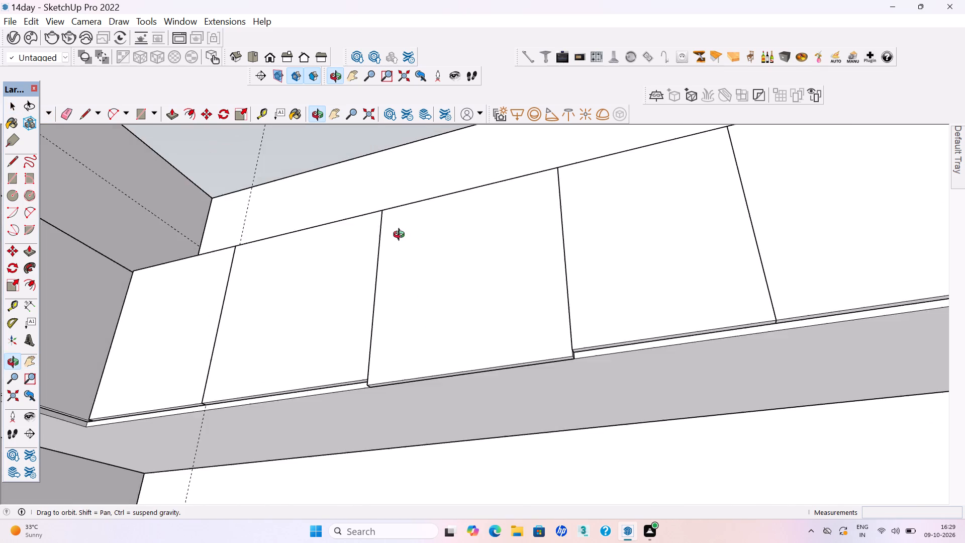
middle_drag(401, 236, 383, 203)
scroll(445, 357, up, 7)
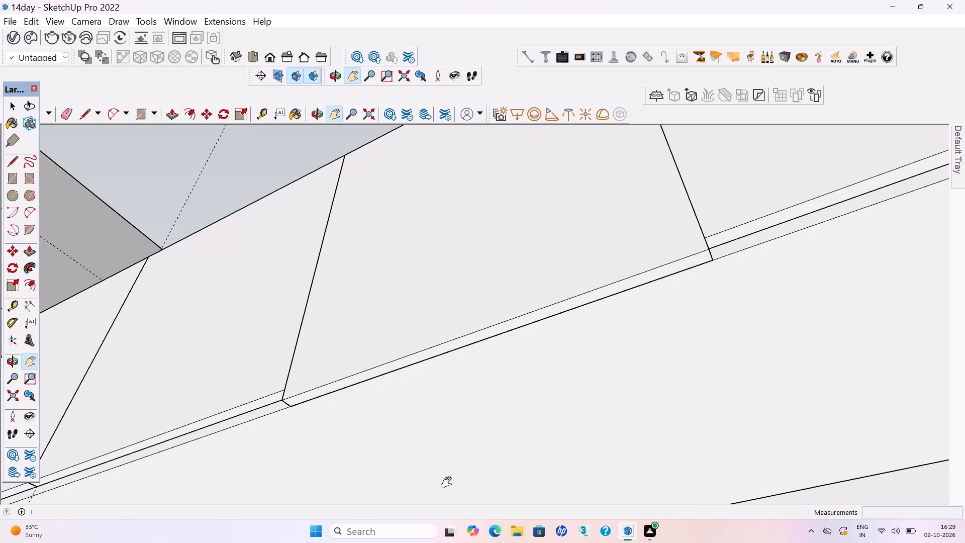
scroll(449, 483, down, 1)
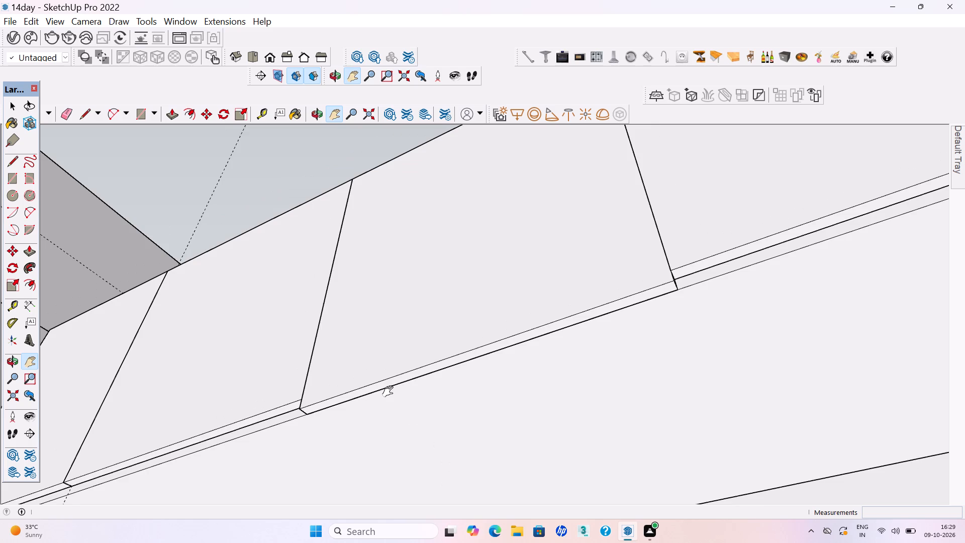
scroll(390, 392, up, 6)
key(space)
double_click(350, 386)
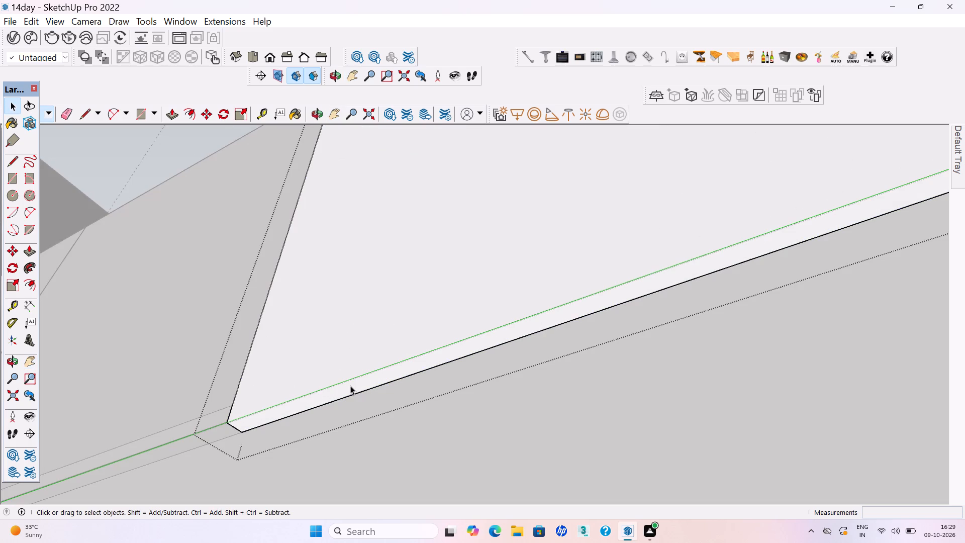
click(350, 390)
key(p)
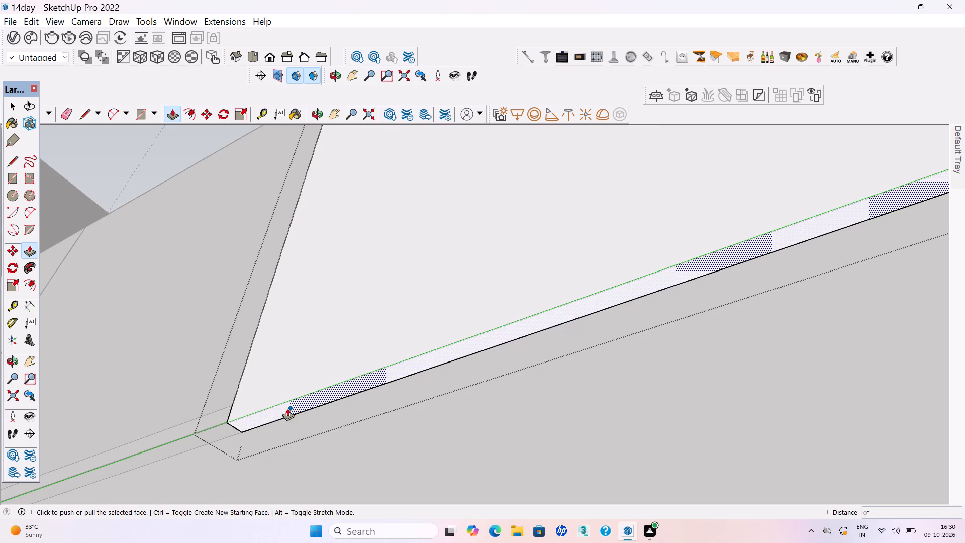
click(238, 421)
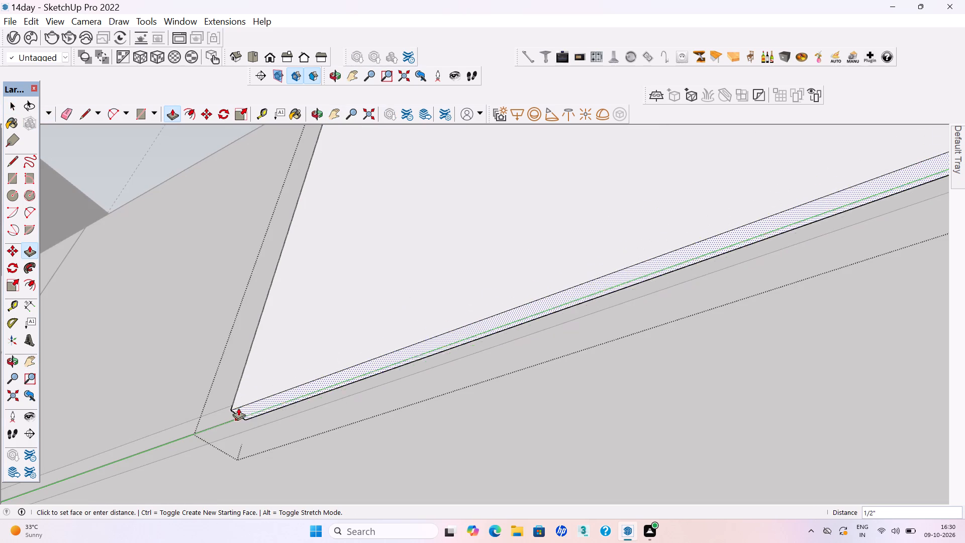
click(227, 403)
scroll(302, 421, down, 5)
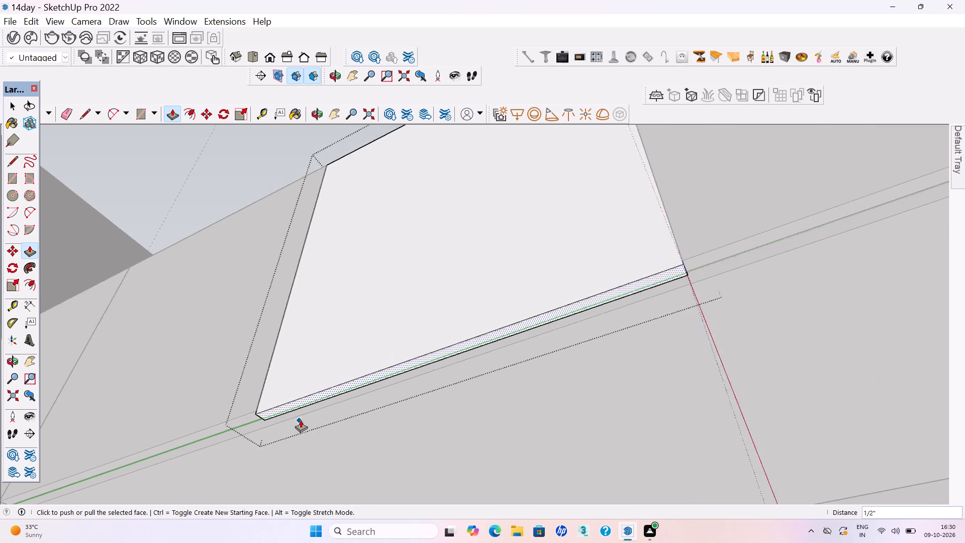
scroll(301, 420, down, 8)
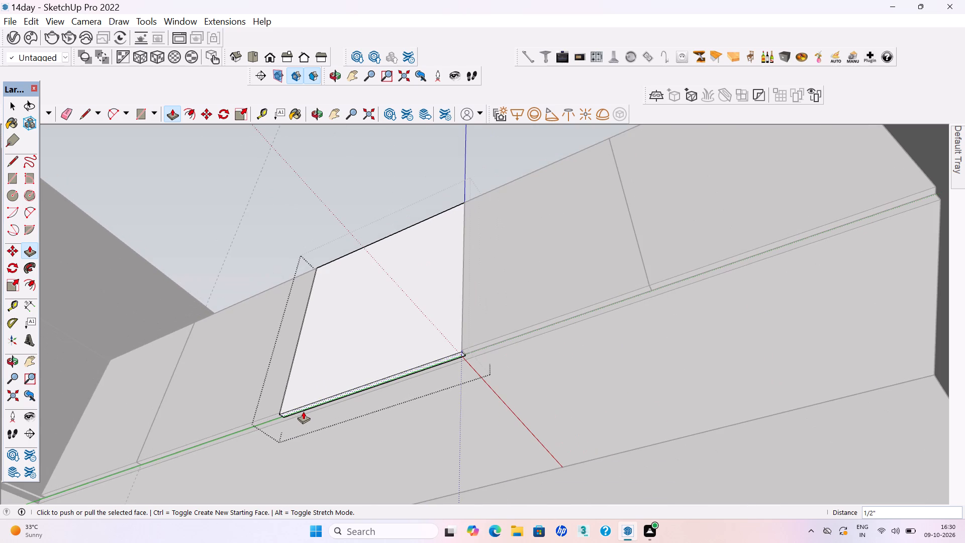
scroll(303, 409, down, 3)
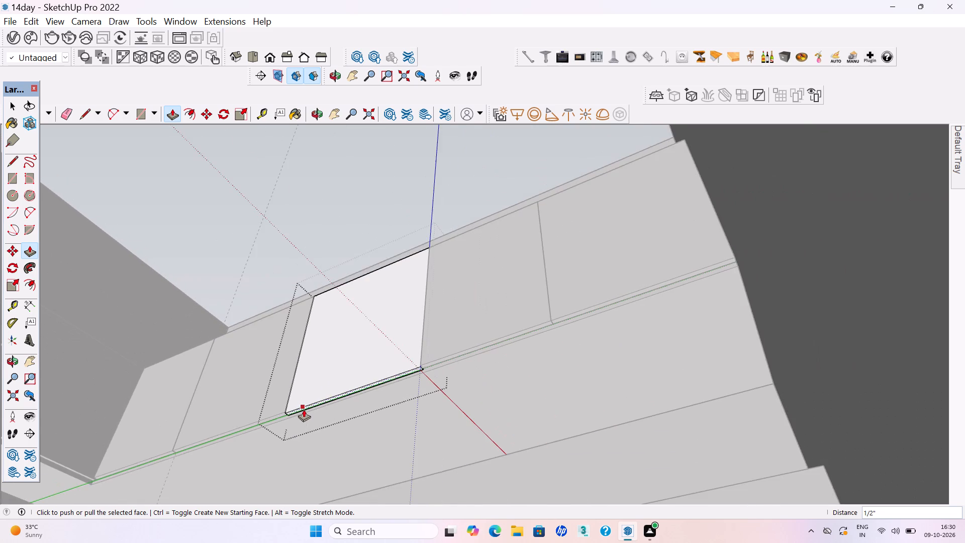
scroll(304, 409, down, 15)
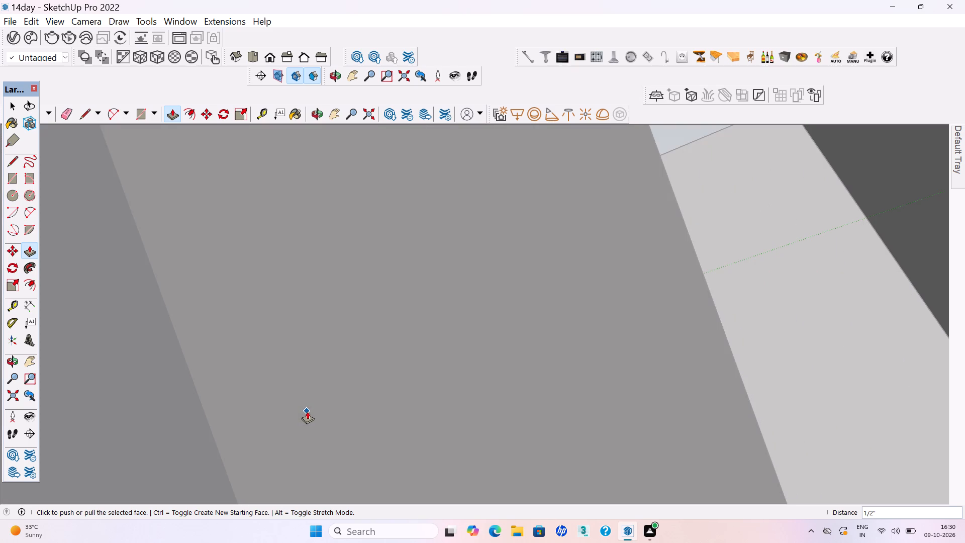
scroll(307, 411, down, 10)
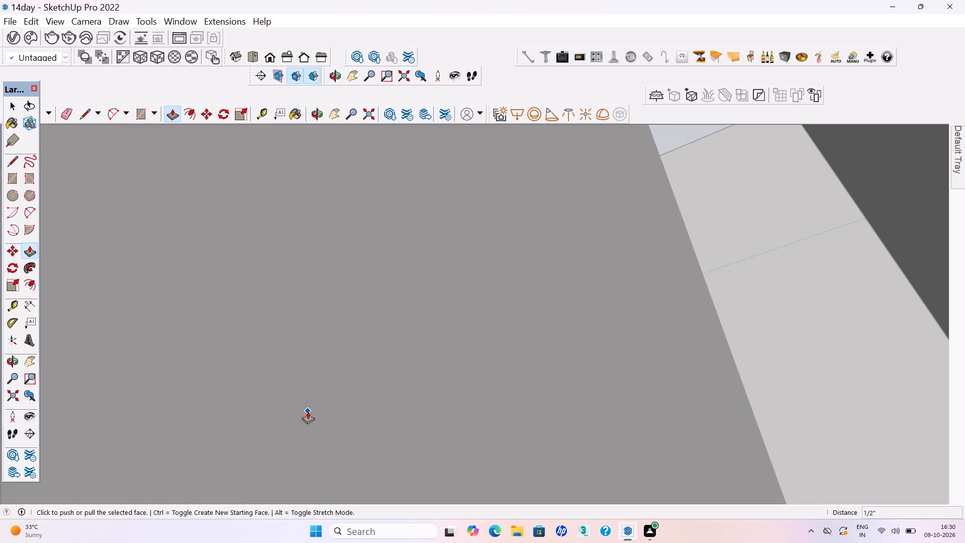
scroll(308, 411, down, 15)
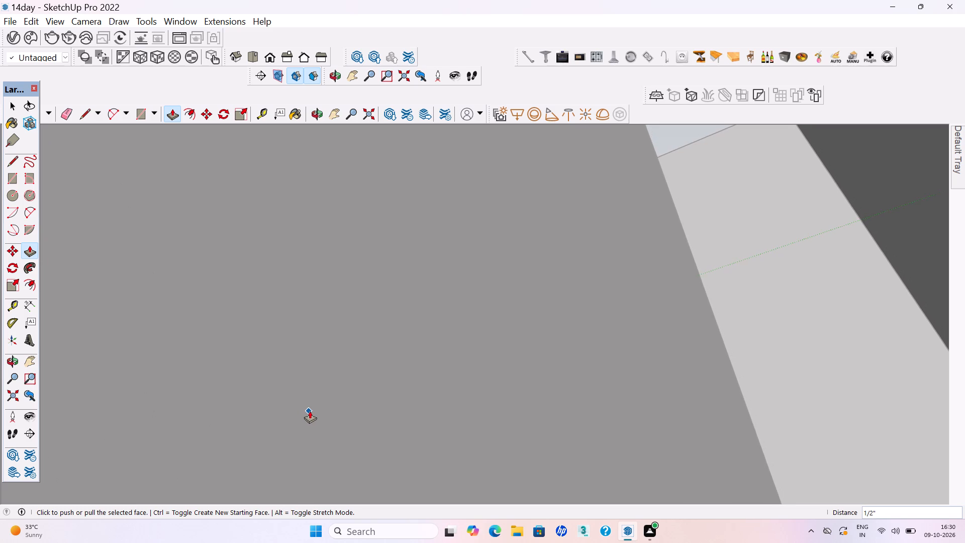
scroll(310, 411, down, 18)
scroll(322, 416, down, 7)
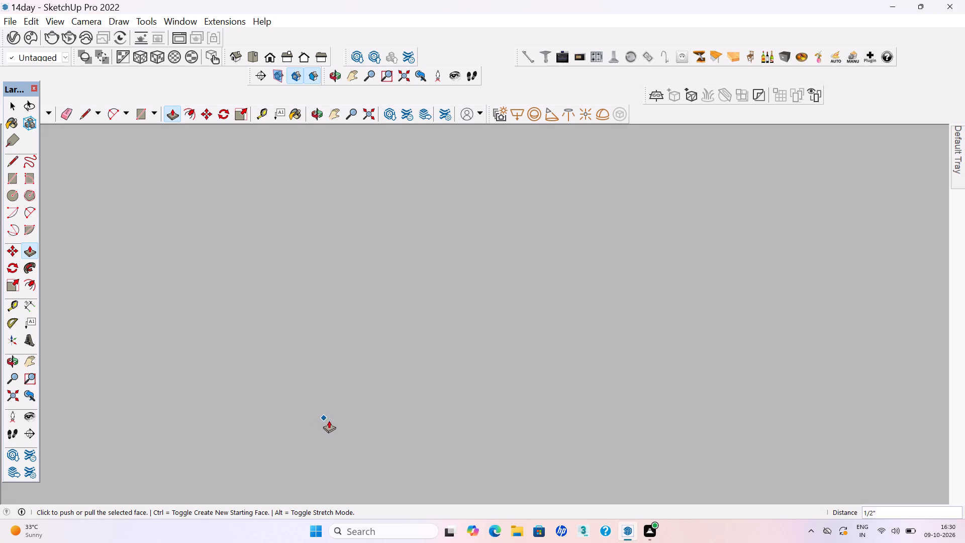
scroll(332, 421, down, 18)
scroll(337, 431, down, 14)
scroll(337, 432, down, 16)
Leave the edited upper door's group and save the model.
scroll(335, 431, down, 19)
scroll(349, 434, down, 16)
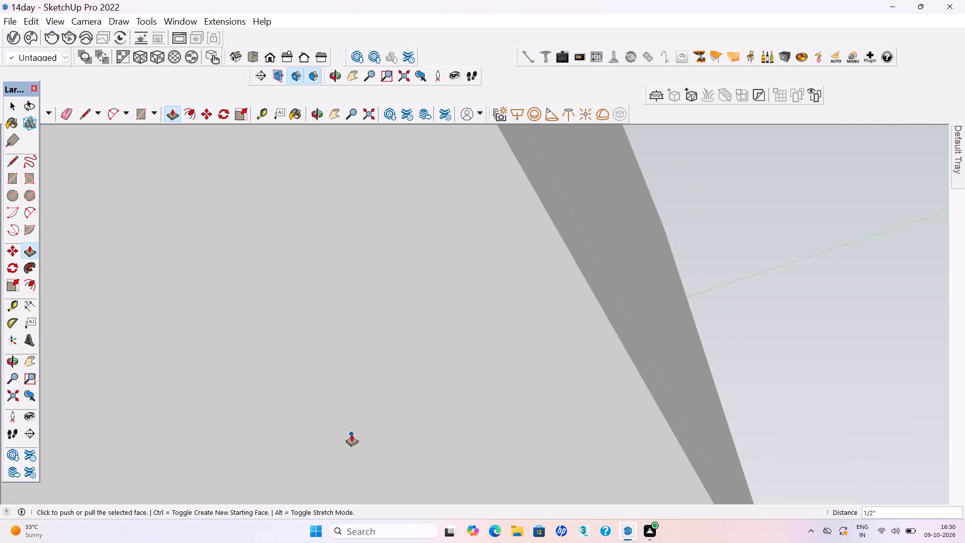
scroll(351, 434, down, 17)
scroll(352, 434, down, 5)
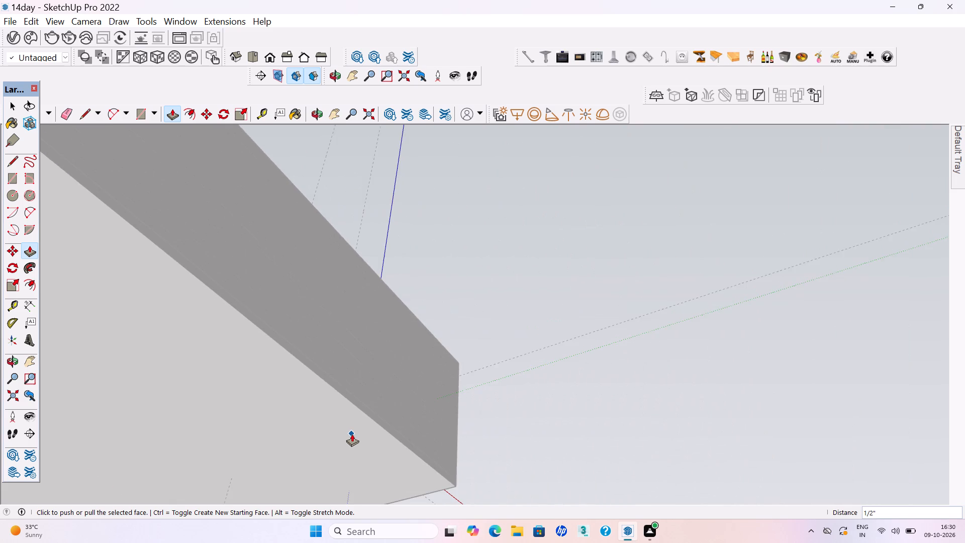
scroll(352, 434, down, 14)
middle_drag(340, 348, 399, 542)
scroll(312, 372, up, 5)
middle_drag(316, 388, 326, 539)
key(space)
click(520, 469)
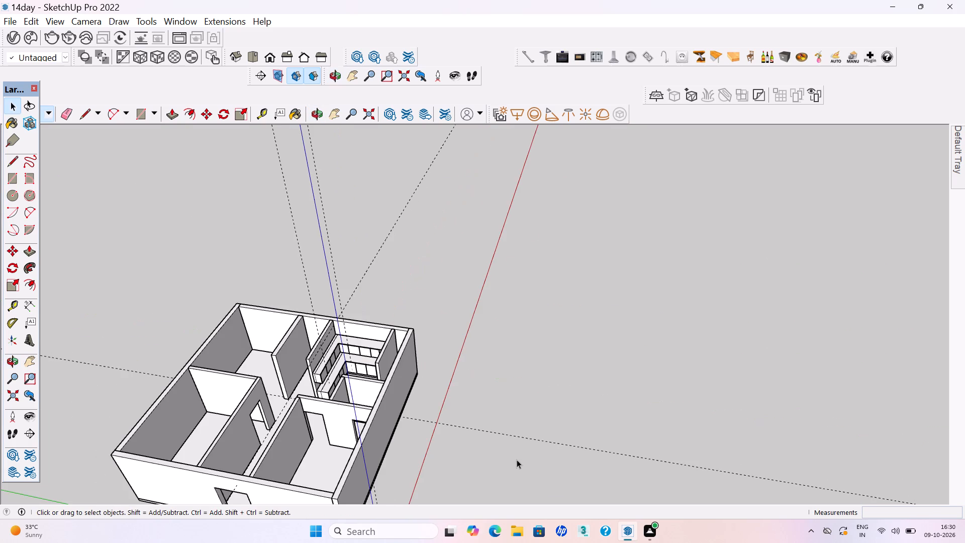
key(ctrl+s)
key(ctrl+s)
key(ctrl+s)
key(ctrl+s)
key(ctrl+s)
key(ctrl+s)
key(ctrl+s)
key(ctrl+s)
key(ctrl+s)
key(ctrl+s)
key(ctrl+s)
key(ctrl+s)
key(ctrl+s)
key(ctrl+s)
key(ctrl+s)
key(ctrl+s)
key(ctrl+s)
key(ctrl+s)
key(ctrl+s)
key(ctrl+s)
key(ctrl+s)
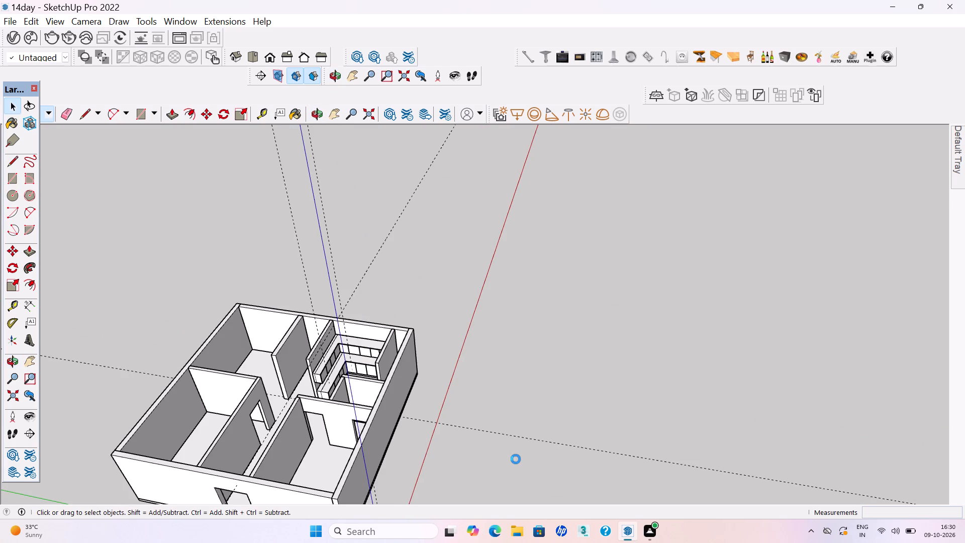
Examine the kitchen's upper and lower cabinet runs and the wall above them from several angles.
scroll(320, 408, down, 2)
middle_drag(286, 373, 336, 480)
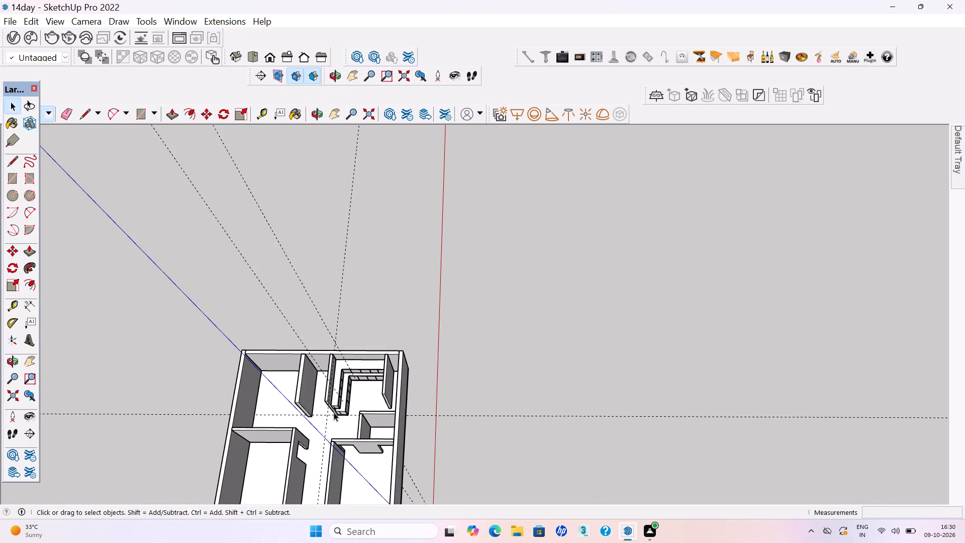
scroll(333, 405, up, 5)
scroll(326, 354, up, 1)
middle_drag(537, 331, 387, 358)
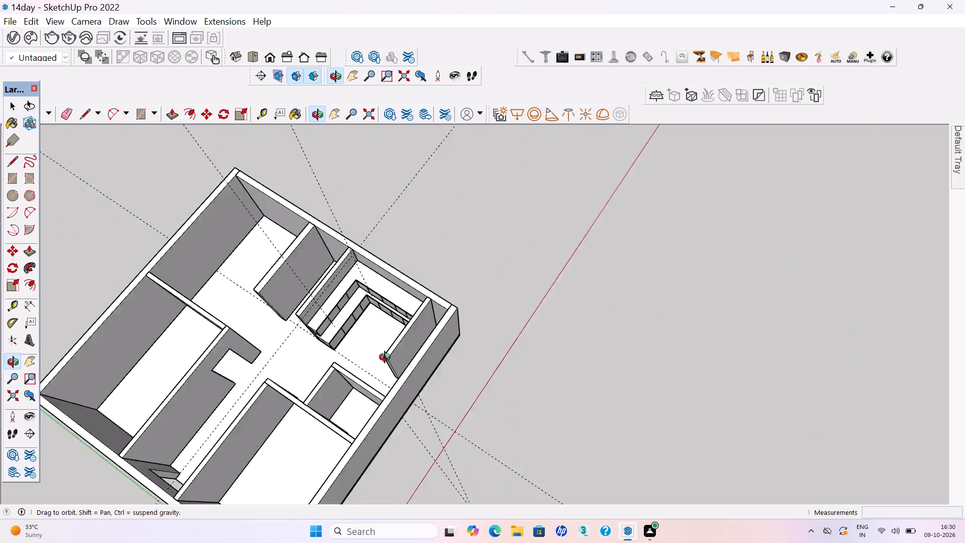
middle_drag(387, 358, 42, 303)
scroll(347, 468, down, 4)
middle_drag(355, 453, 405, 254)
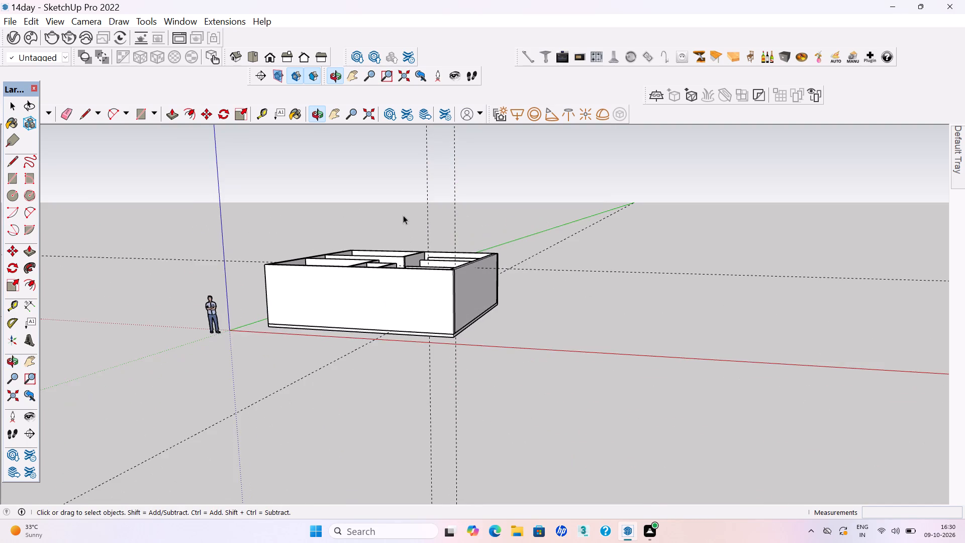
scroll(380, 214, up, 3)
middle_drag(408, 289, 462, 478)
scroll(471, 332, up, 4)
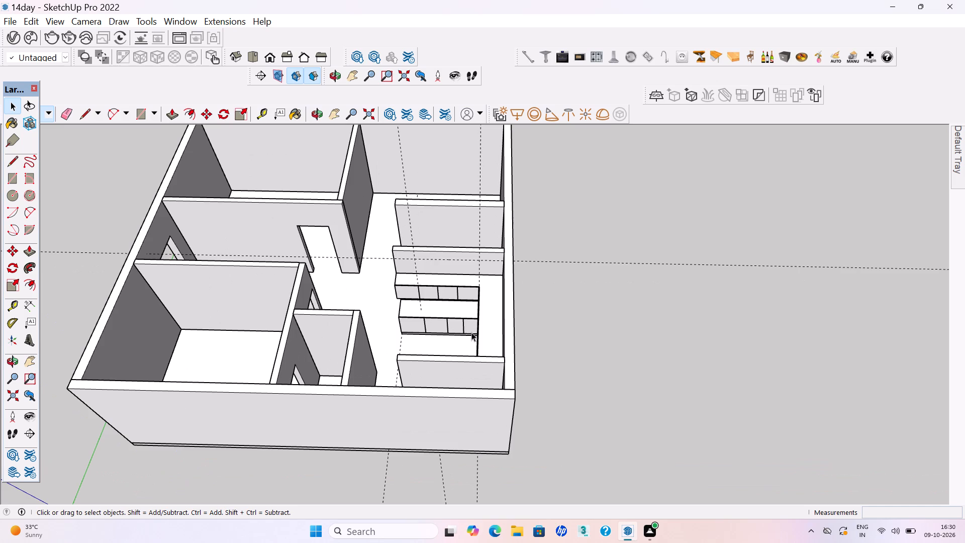
scroll(292, 299, down, 3)
middle_drag(338, 315, 354, 285)
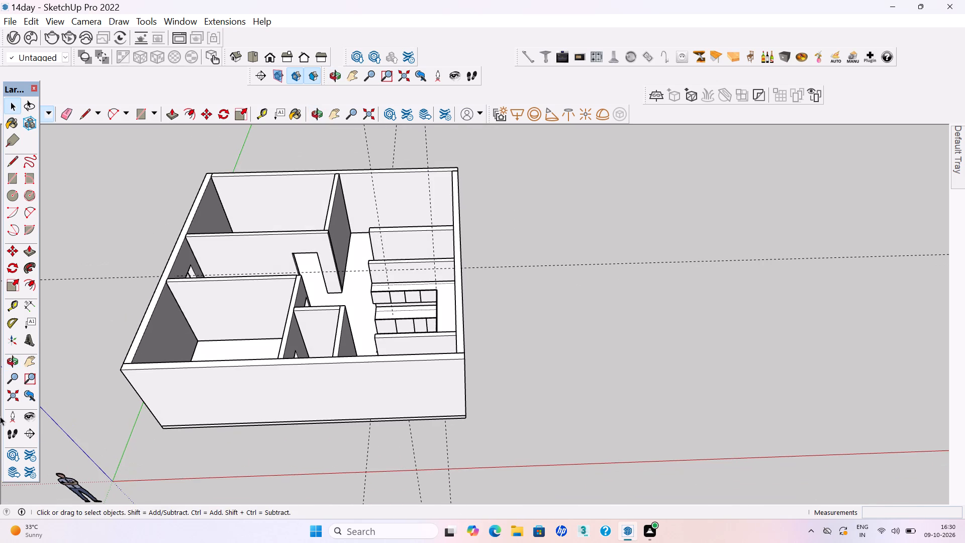
scroll(457, 438, down, 4)
middle_drag(425, 360, 433, 299)
scroll(424, 292, up, 10)
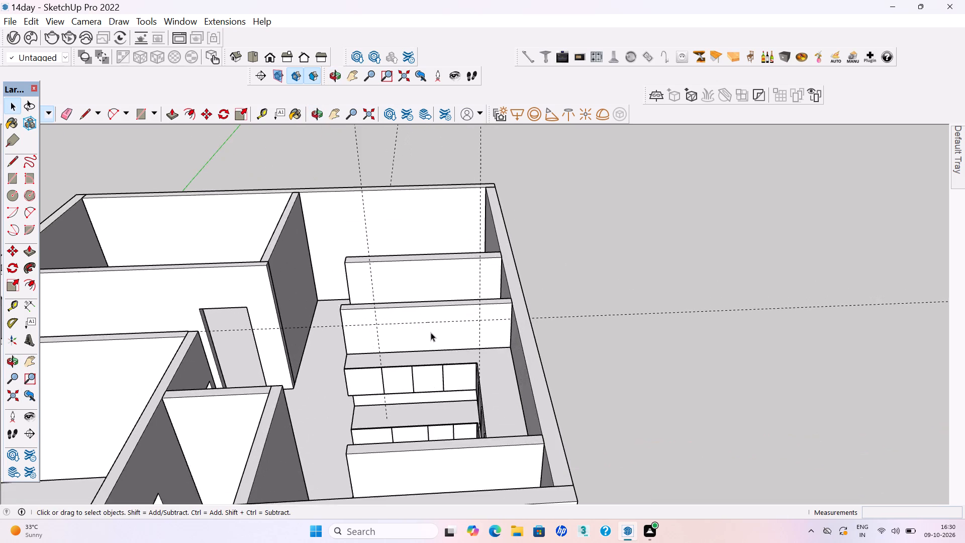
scroll(431, 332, up, 2)
scroll(430, 336, down, 1)
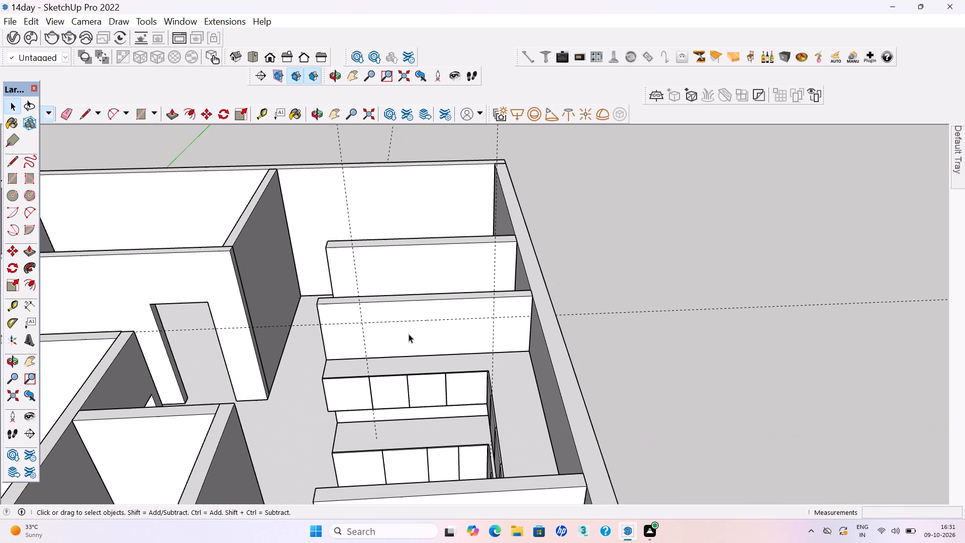
middle_drag(402, 349, 386, 368)
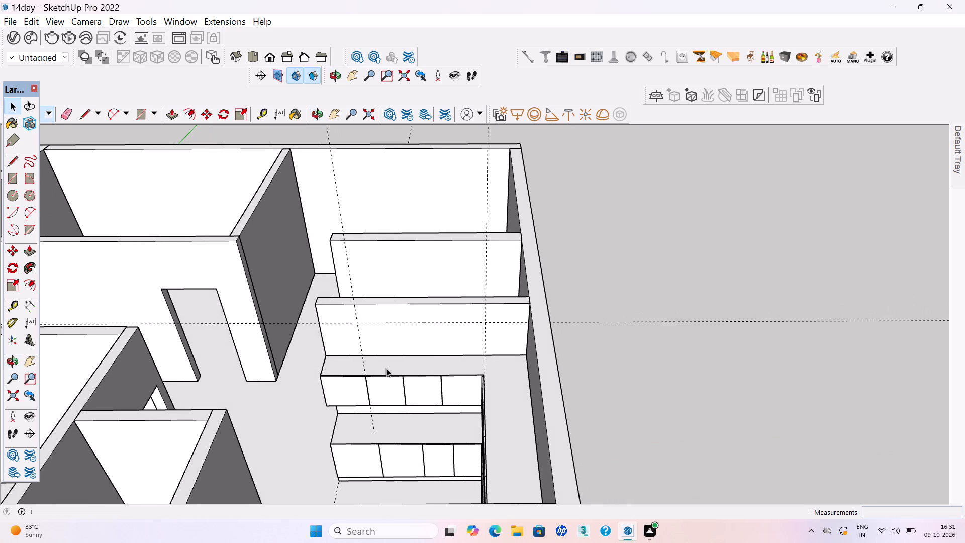
scroll(387, 396, down, 2)
middle_drag(379, 398, 373, 367)
scroll(375, 356, up, 6)
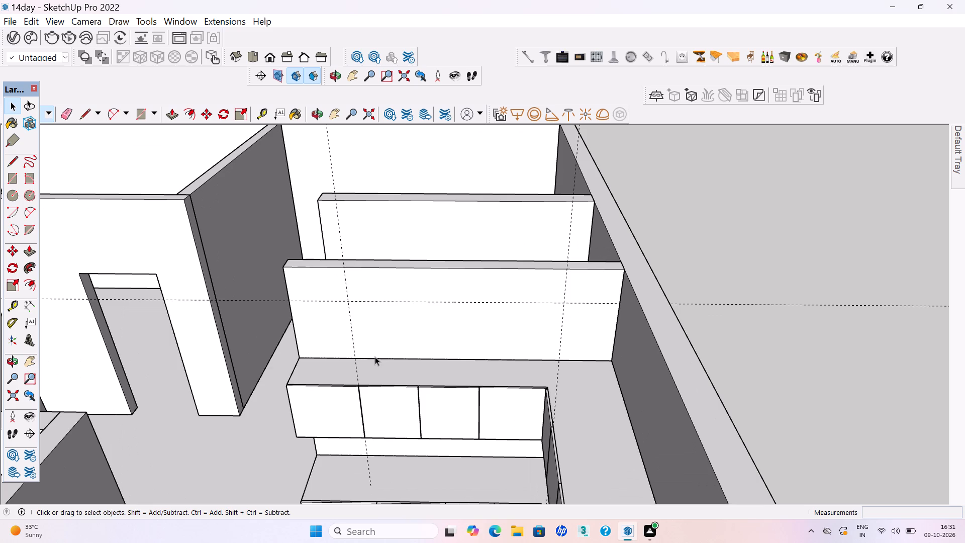
scroll(370, 333, down, 4)
middle_drag(379, 382, 382, 368)
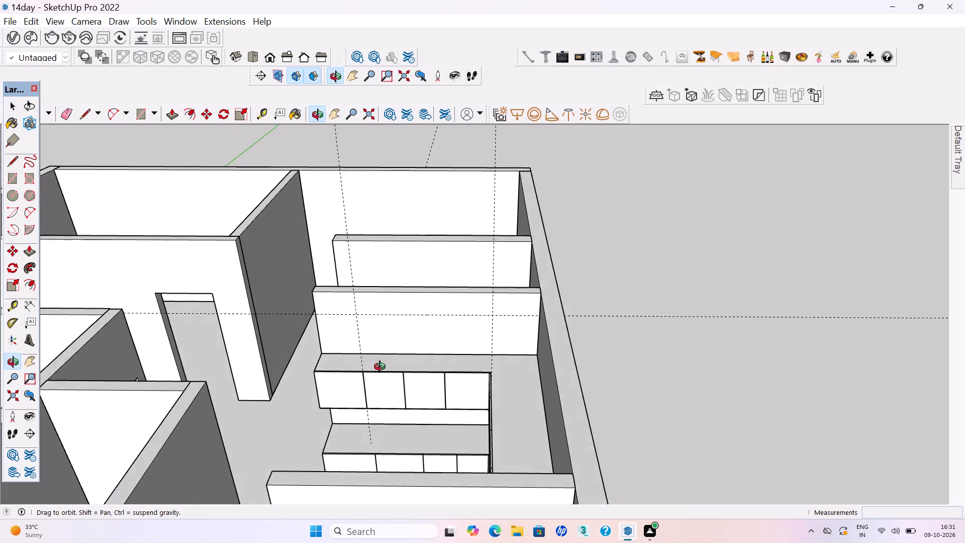
middle_drag(382, 368, 392, 420)
scroll(383, 381, up, 1)
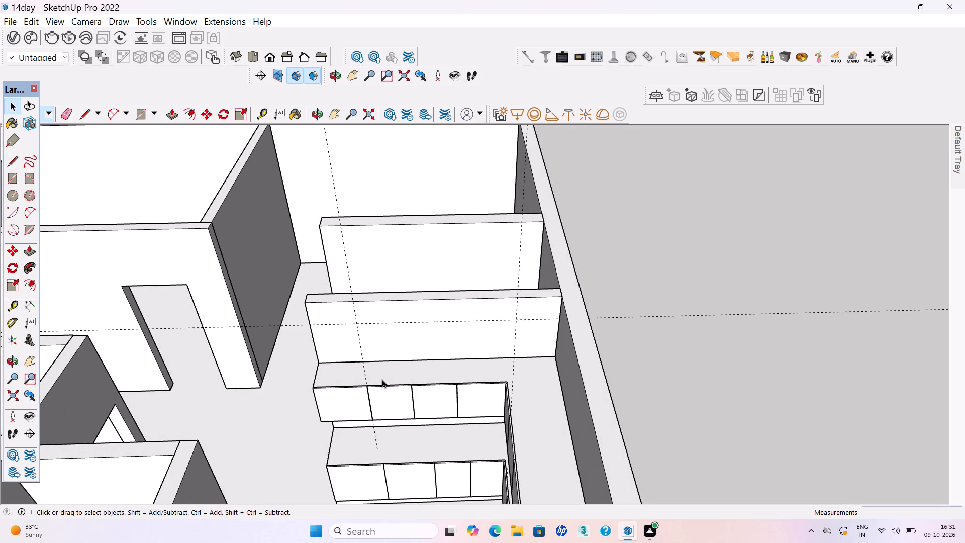
Delete the two vertical guide lines crossing the kitchen's upper cabinets, keeping the horizontal guide on the wall.
middle_drag(359, 374, 377, 374)
scroll(359, 359, up, 4)
click(376, 375)
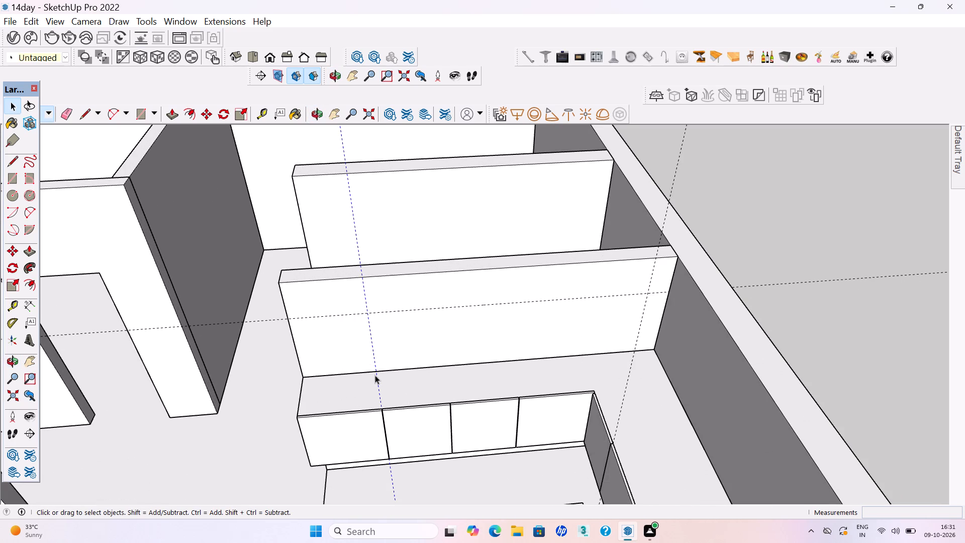
key(Delete)
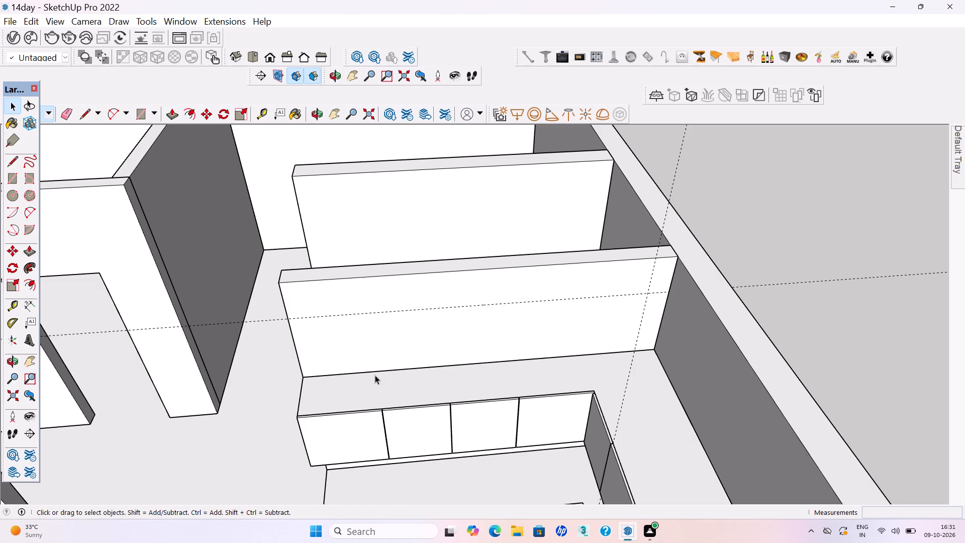
scroll(375, 375, down, 2)
middle_drag(344, 417, 363, 370)
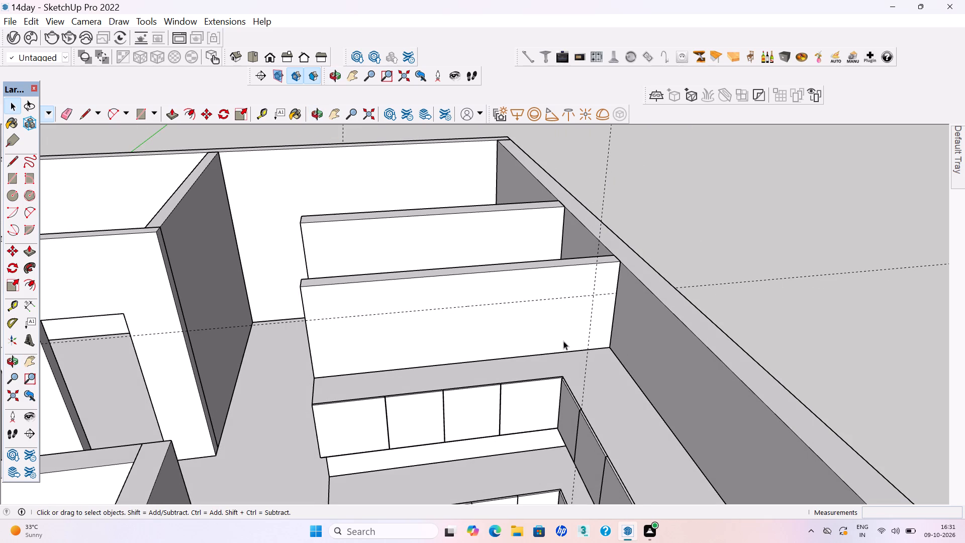
click(587, 359)
key(Delete)
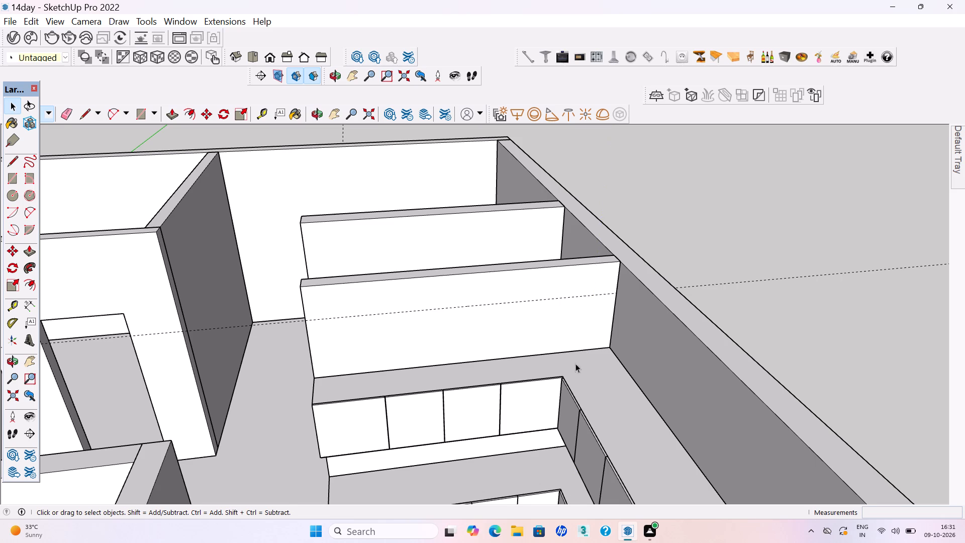
Draw a 9' 6 1/4" by 2' rectangle on the kitchen wall, from the upper cabinet's top up to the horizontal guide.
scroll(570, 368, down, 2)
middle_drag(542, 378, 506, 393)
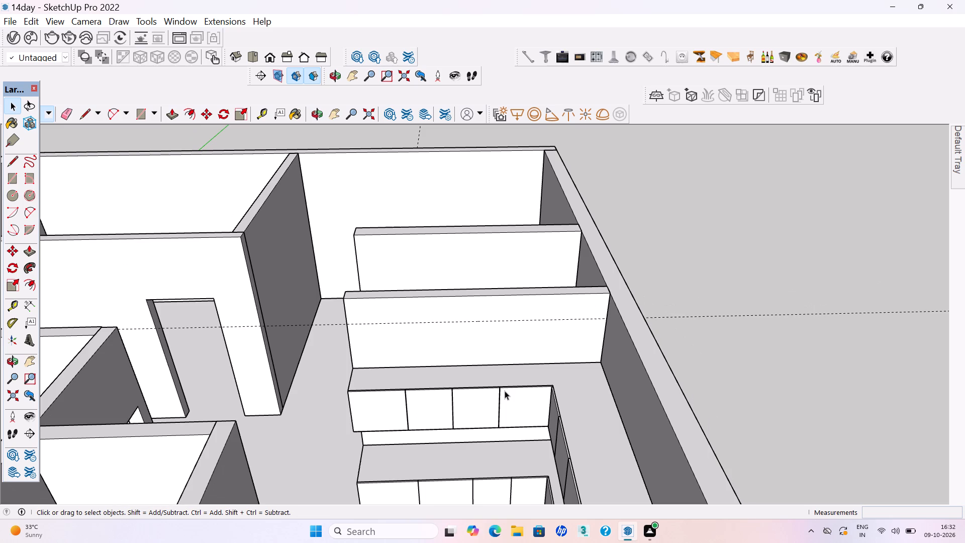
scroll(497, 420, down, 2)
middle_drag(477, 375, 473, 351)
scroll(454, 341, up, 3)
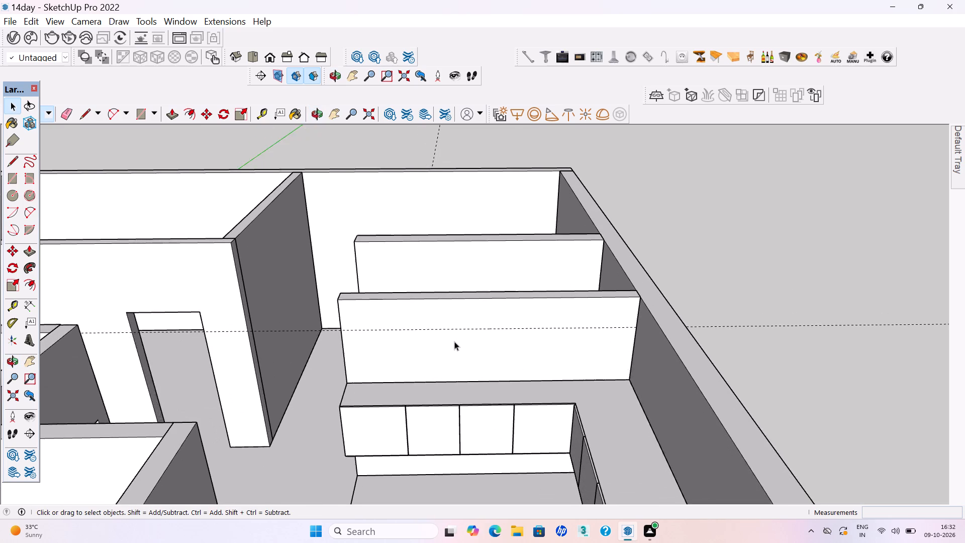
scroll(454, 341, up, 1)
key(r)
click(337, 387)
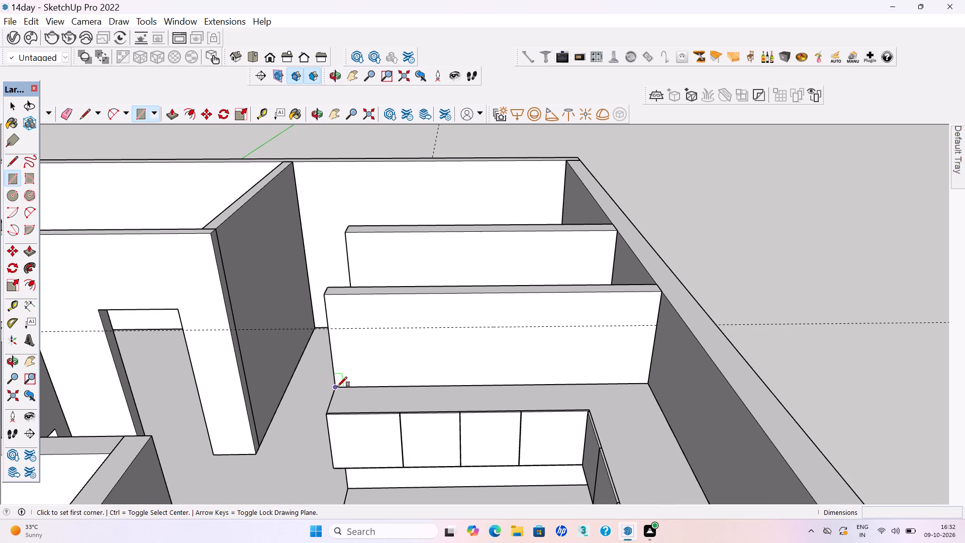
click(656, 326)
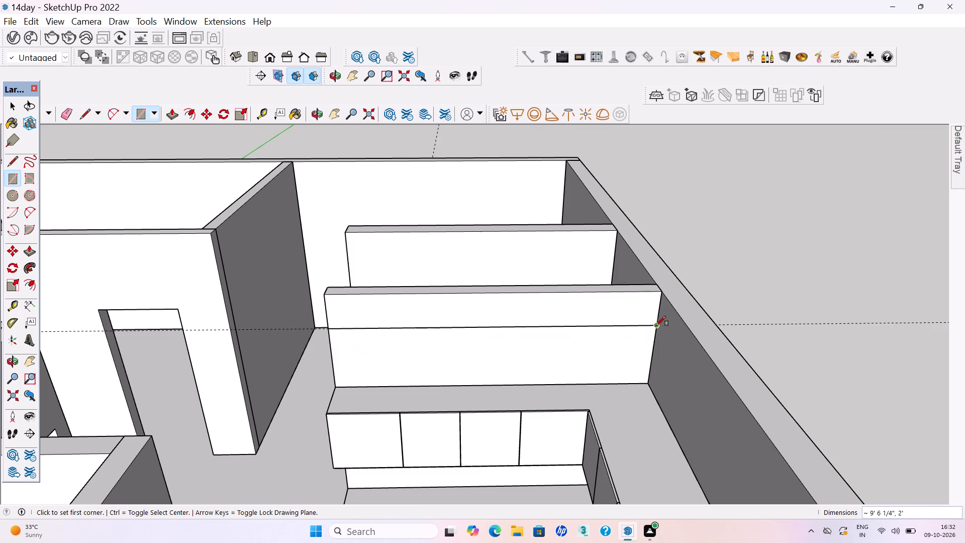
Make the wall rectangle above the upper cabinets, with its edges, a group and clear the selection.
key(space)
double_click(563, 349)
right_click(563, 349)
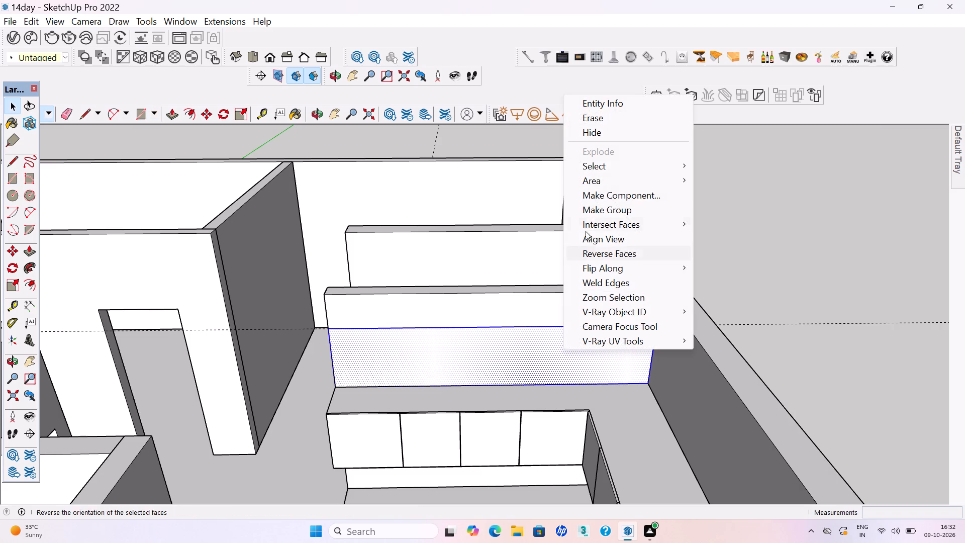
click(592, 206)
click(766, 256)
Inside the new group, extrude the rectangle 2' out from the wall to form a loft box.
double_click(556, 367)
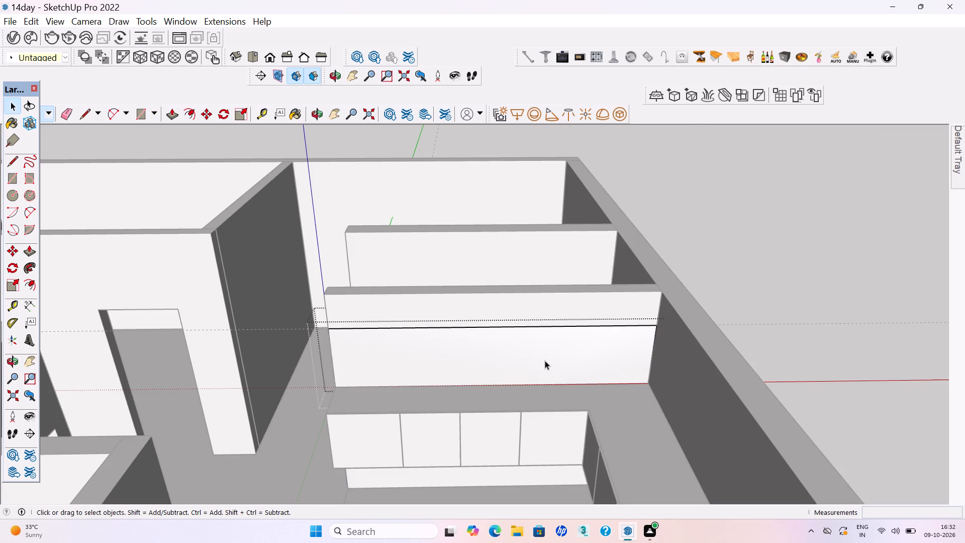
click(545, 360)
key(p)
click(545, 360)
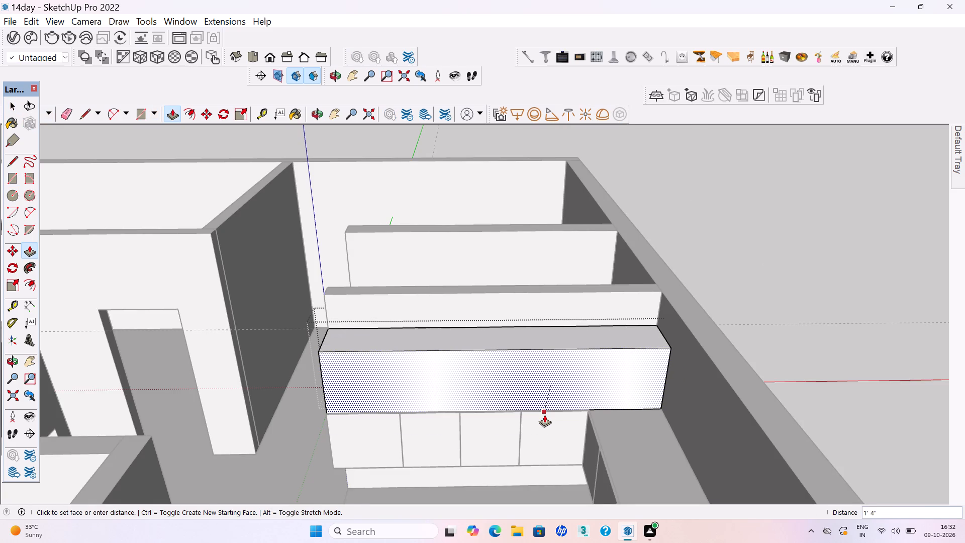
text(2')
key(Return)
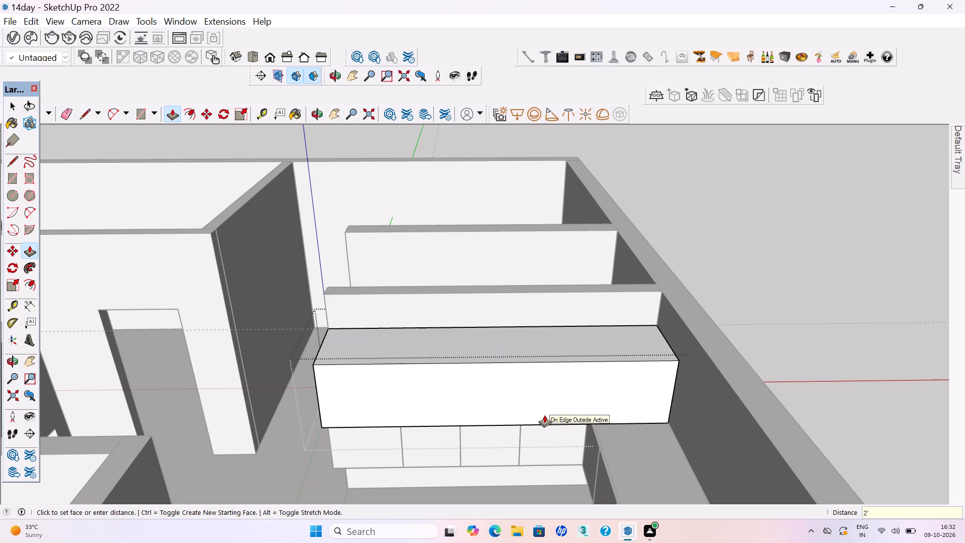
Offset the loft box's front face inward by 18 mm.
key(space)
click(520, 404)
key(f)
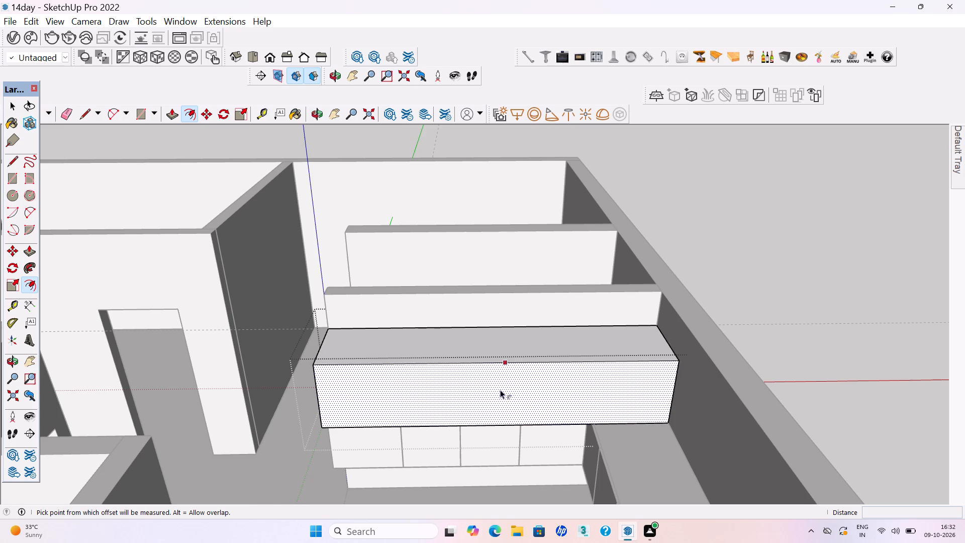
click(487, 394)
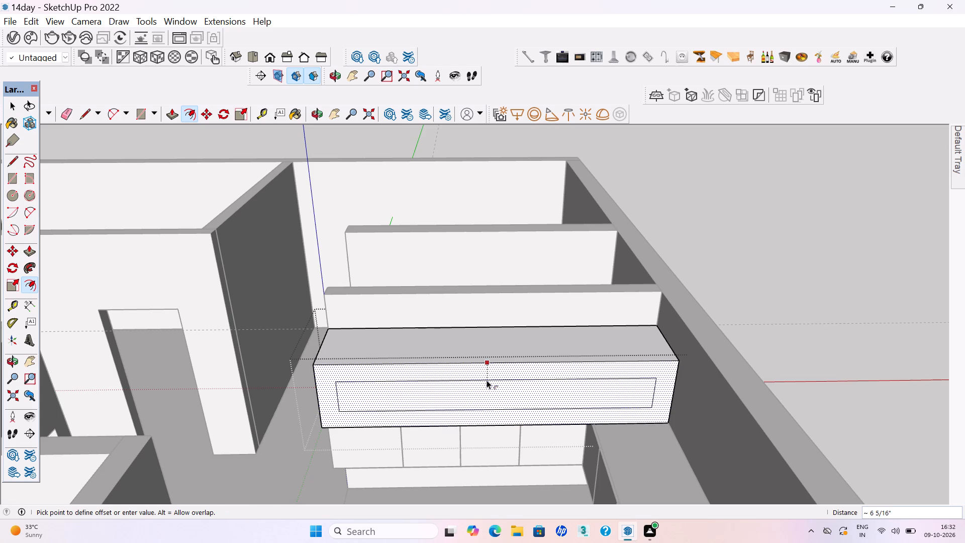
text(18mm)
key(Return)
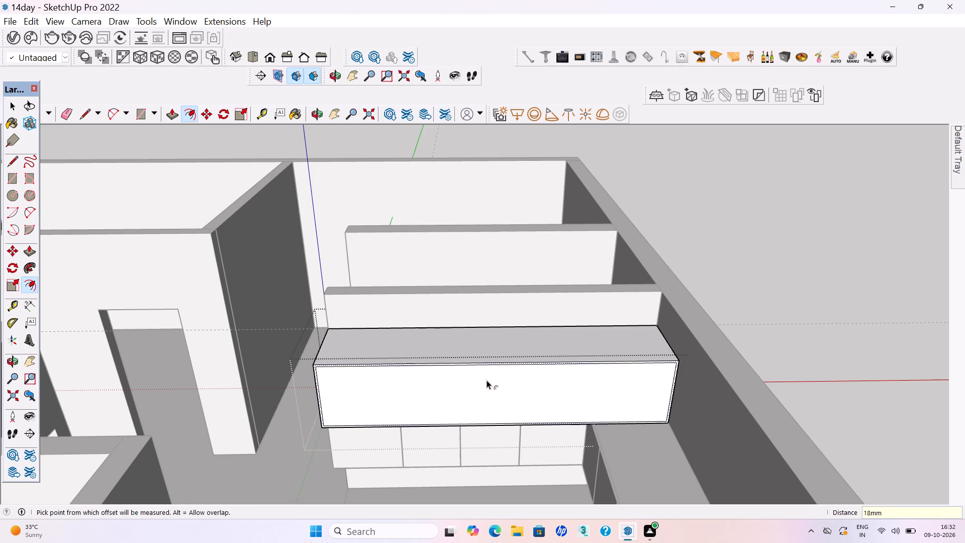
Push the inner front face about 1' 8" back to hollow out the loft box, and leave its group.
key(space)
click(466, 395)
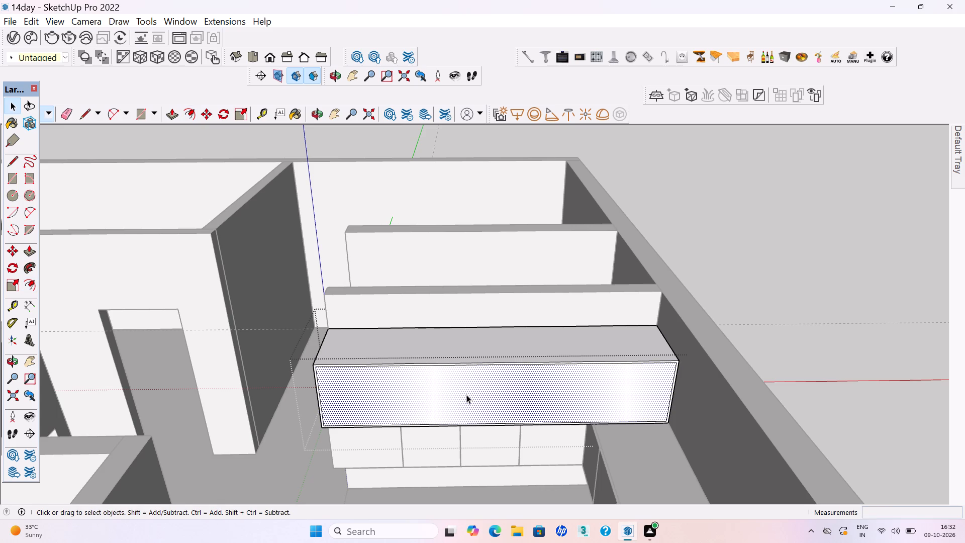
key(p)
key(Return)
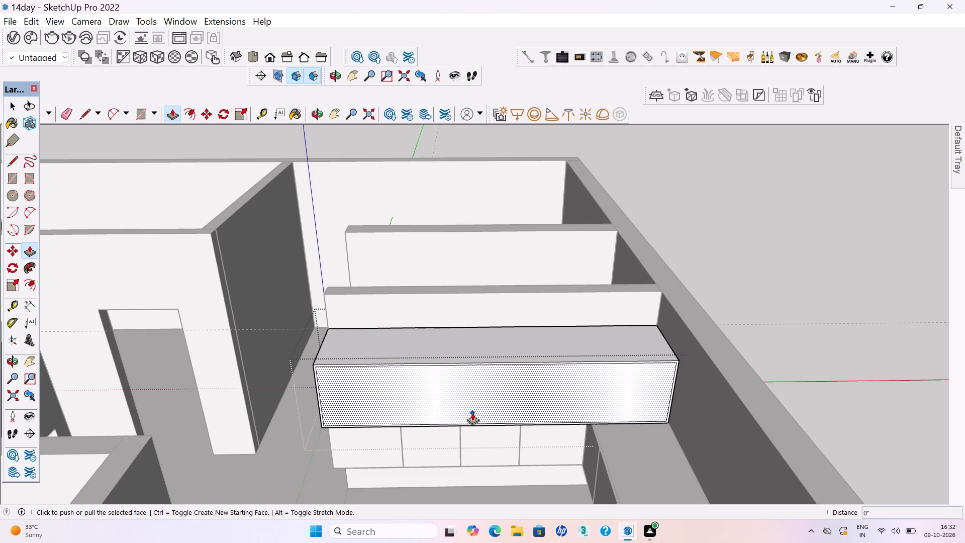
click(472, 413)
click(463, 380)
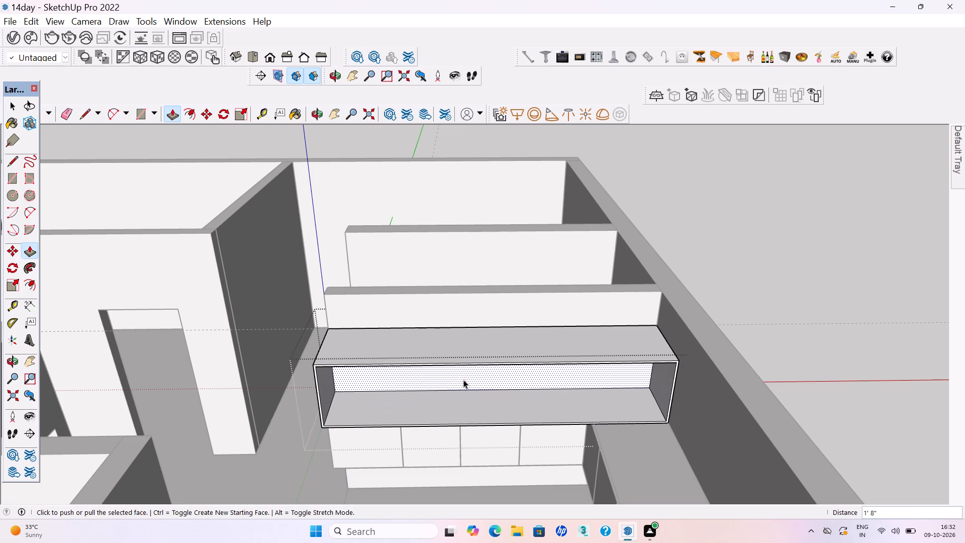
key(space)
click(842, 301)
Save the model with the hollowed loft cabinet.
key(ctrl+s)
key(ctrl+s)
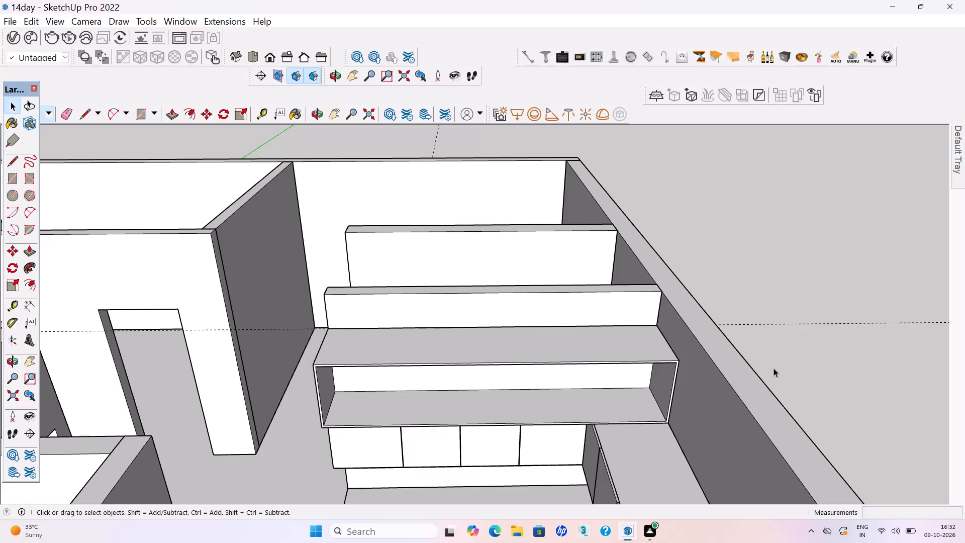
Place a vertical guide on the loft's front, 2' from the frame edge at the kitchen's corner end.
scroll(616, 348, down, 1)
middle_drag(580, 398, 576, 416)
scroll(686, 435, up, 3)
scroll(647, 384, up, 3)
key(t)
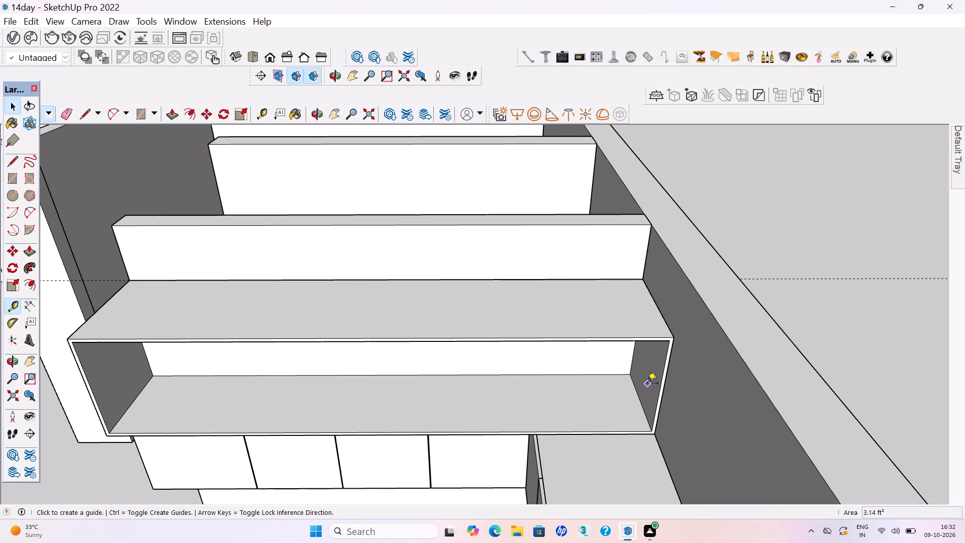
click(661, 389)
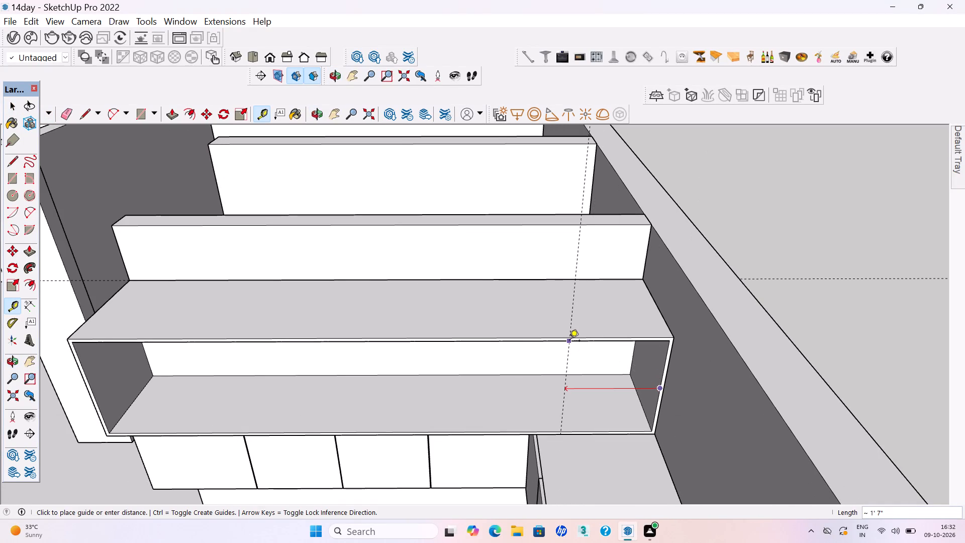
text(2')
key(Return)
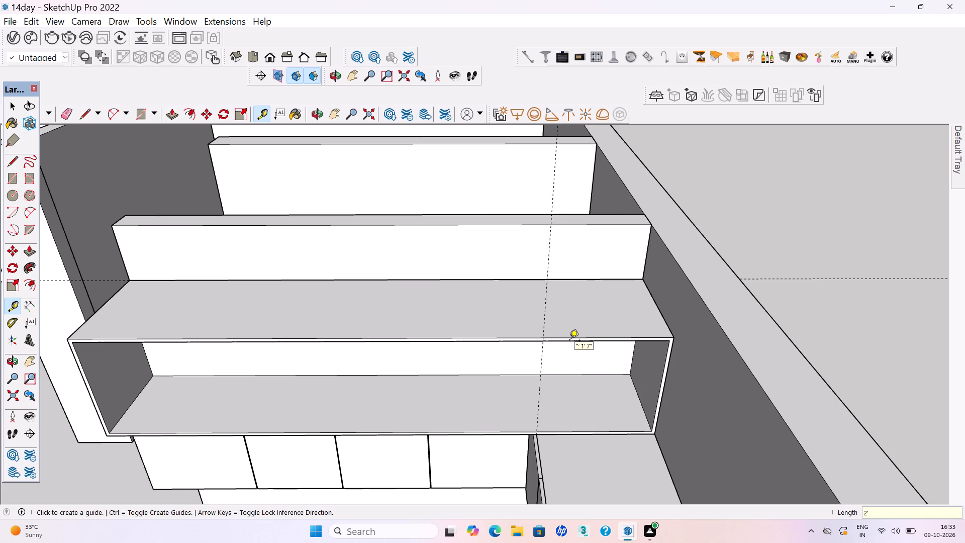
Inside the loft group, draw a short dividing edge across the front frame's top strip at the guide.
key(space)
scroll(569, 341, up, 12)
double_click(546, 340)
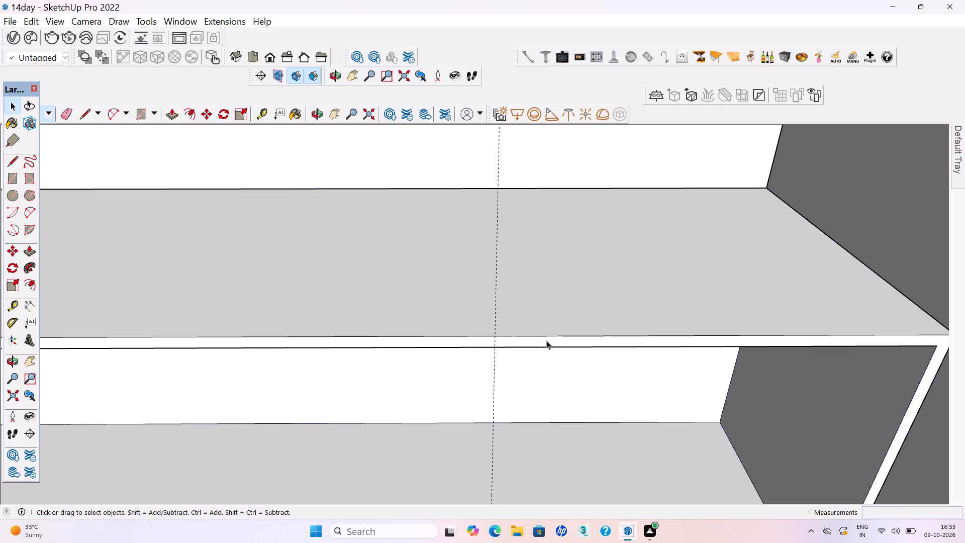
click(545, 343)
key(l)
key(Return)
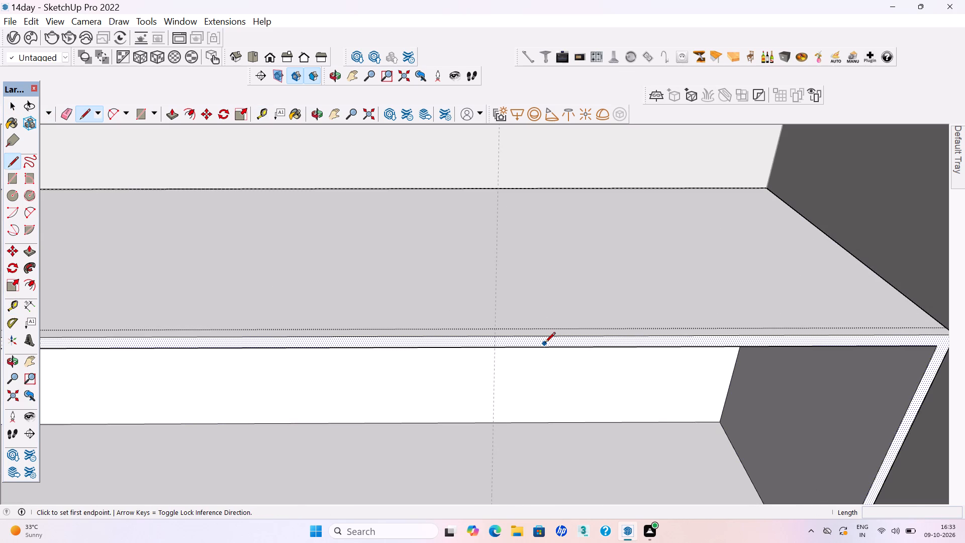
scroll(509, 348, up, 4)
click(488, 347)
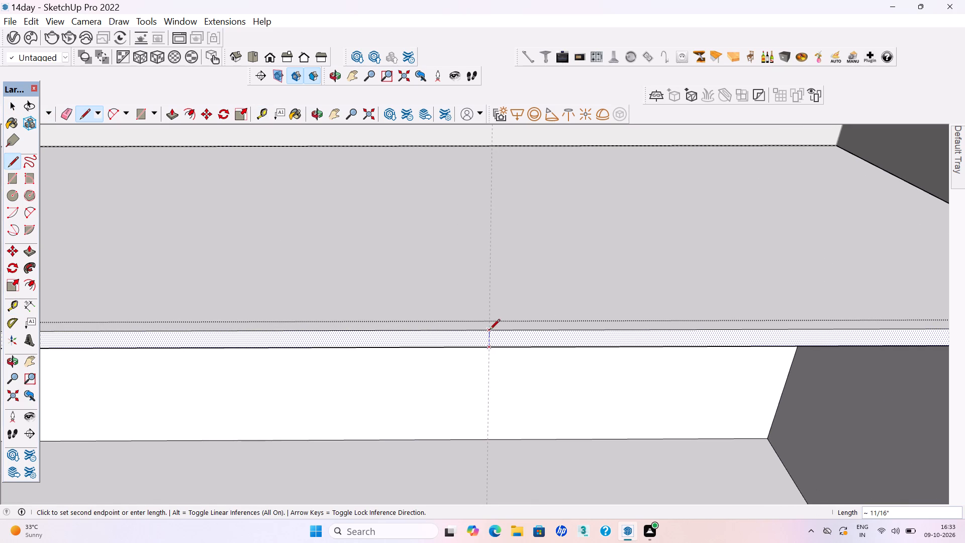
click(491, 328)
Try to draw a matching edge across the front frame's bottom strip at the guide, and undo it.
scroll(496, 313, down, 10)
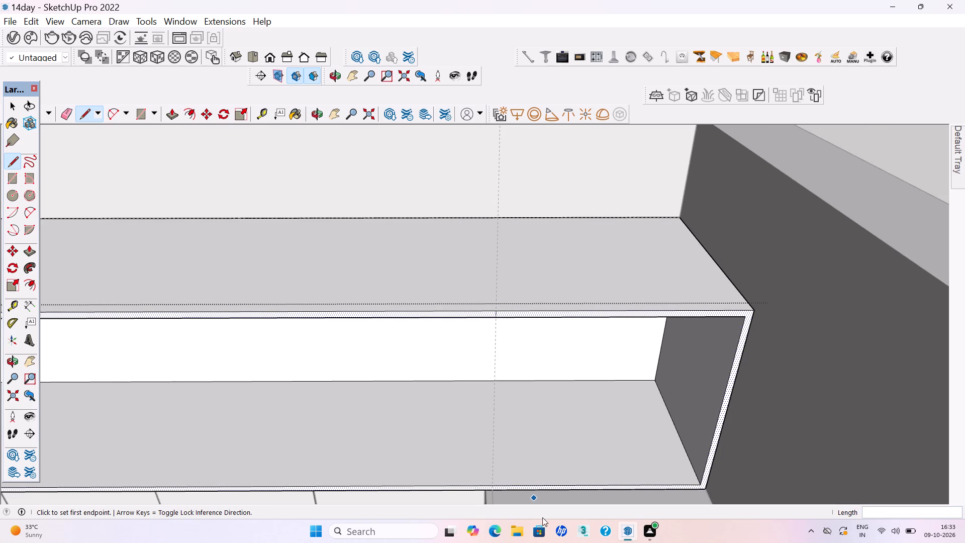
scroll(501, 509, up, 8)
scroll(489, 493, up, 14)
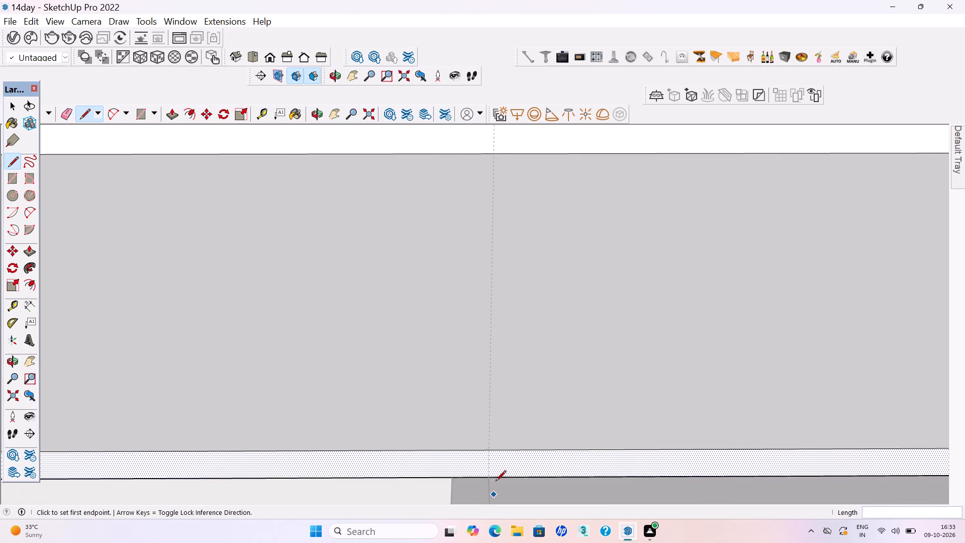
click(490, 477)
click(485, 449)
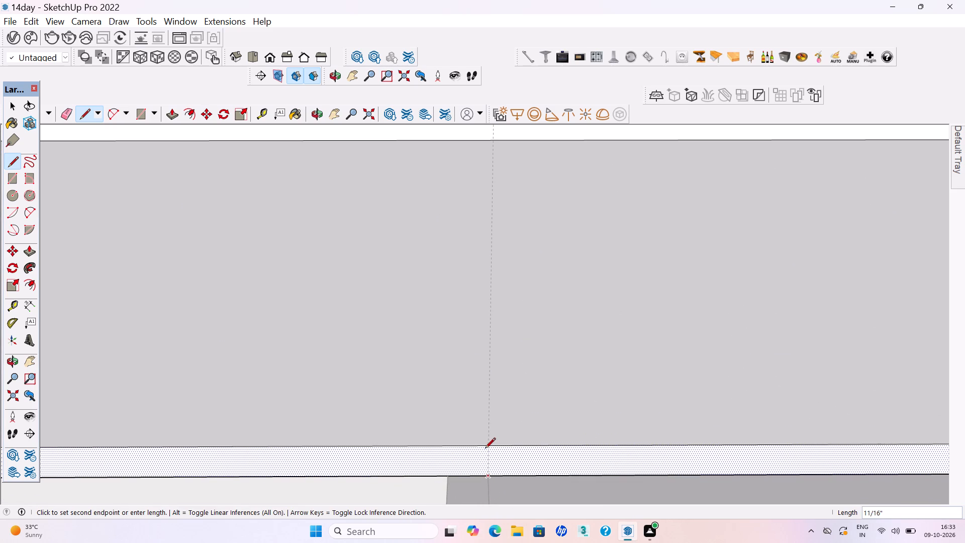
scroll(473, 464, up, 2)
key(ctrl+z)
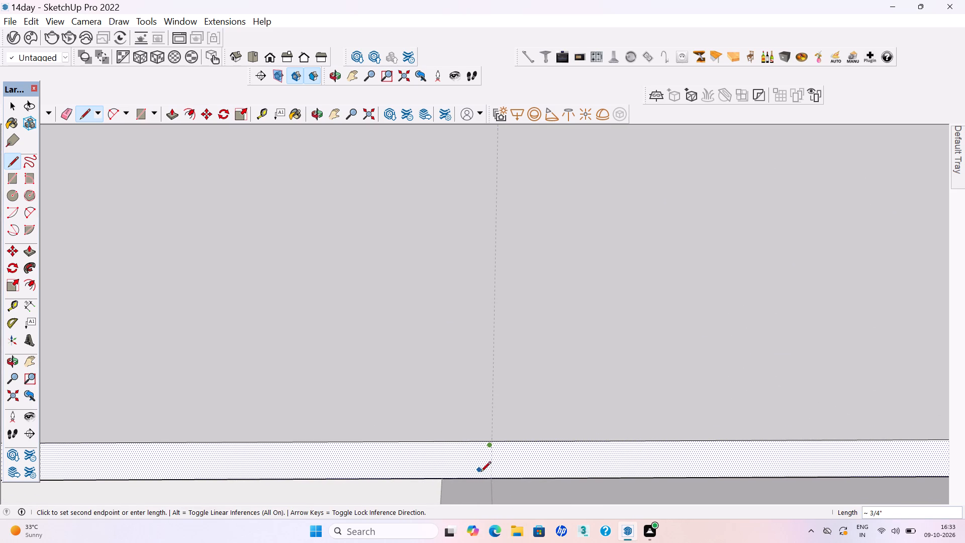
Draw a dividing edge straight up across the front frame's bottom strip, starting at the guide.
scroll(494, 489, up, 9)
middle_drag(488, 468, 610, 402)
scroll(494, 460, up, 1)
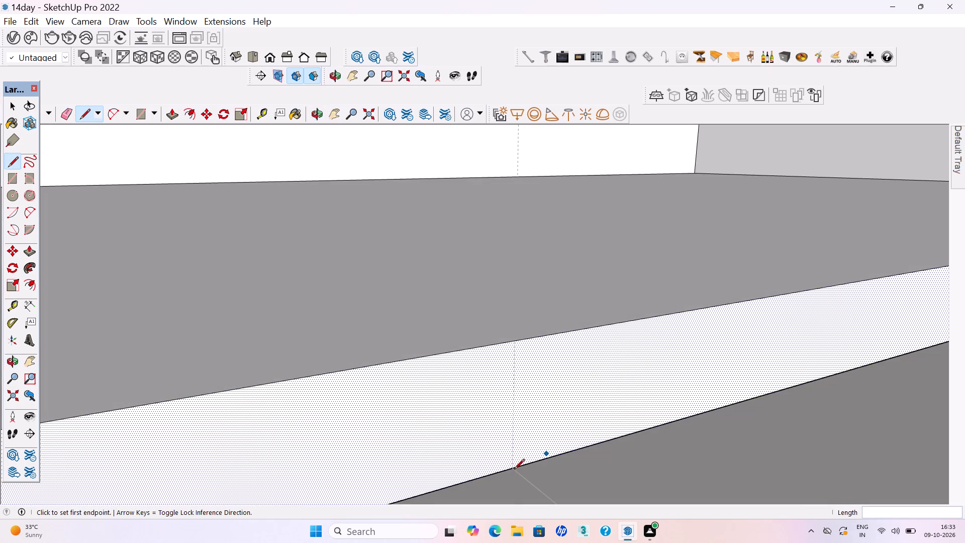
scroll(515, 469, up, 3)
click(514, 468)
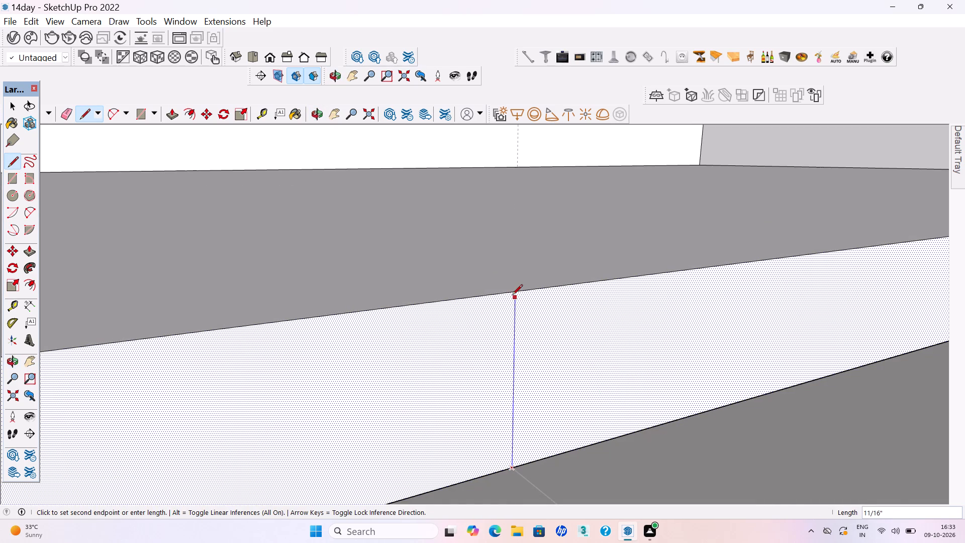
click(512, 293)
Extrude the frame's corner section 8' 3 1/4" along the adjacent wall to form an L-shaped loft, and leave the group.
key(space)
click(550, 352)
key(p)
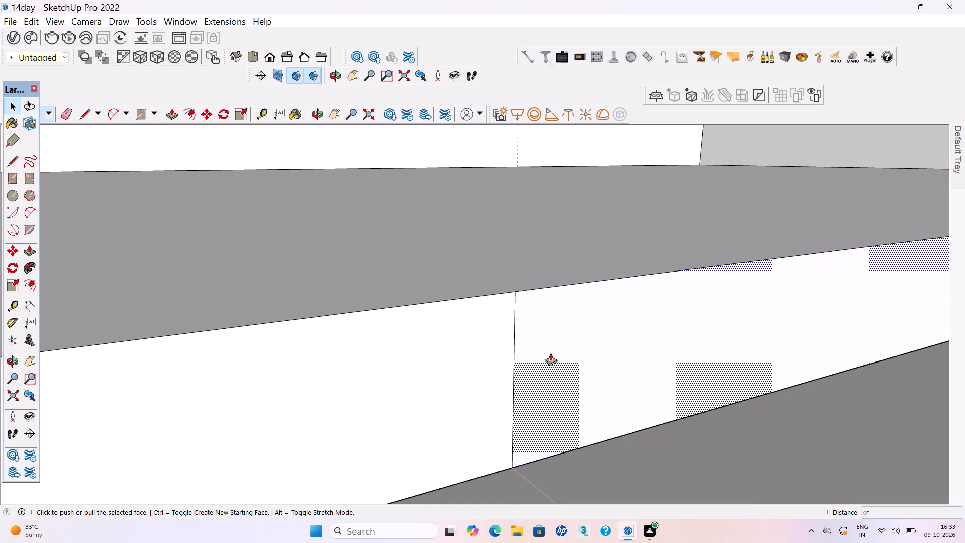
key(Return)
click(549, 353)
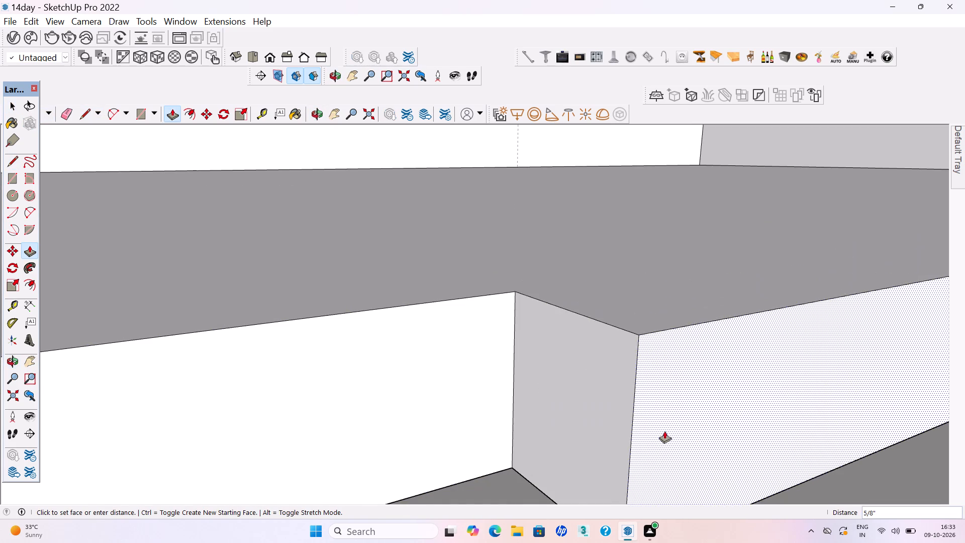
scroll(655, 441, down, 20)
scroll(655, 441, down, 1)
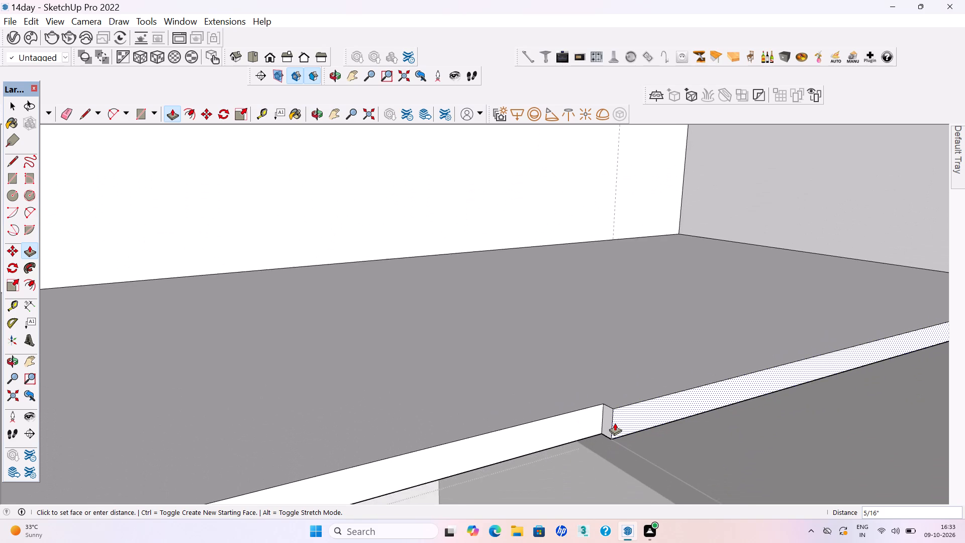
scroll(615, 423, down, 5)
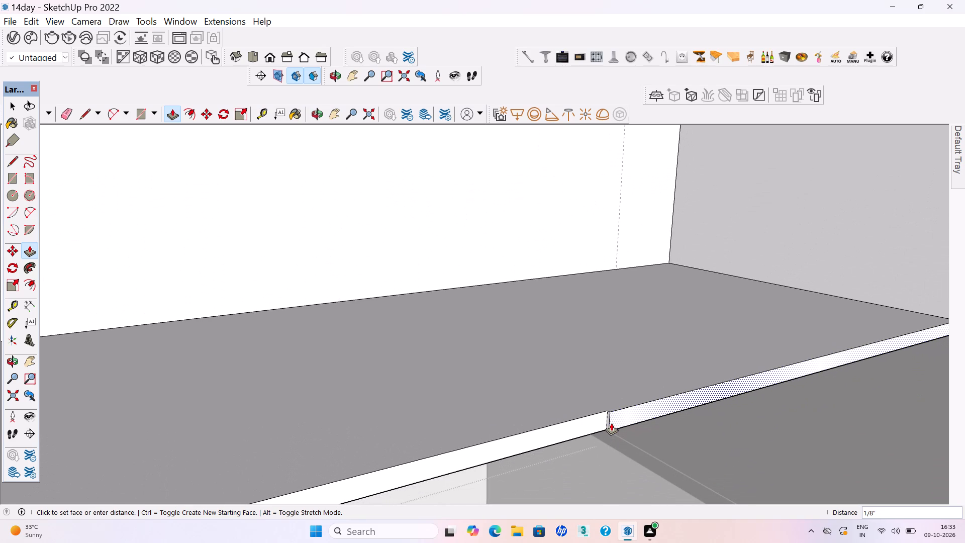
scroll(550, 423, down, 13)
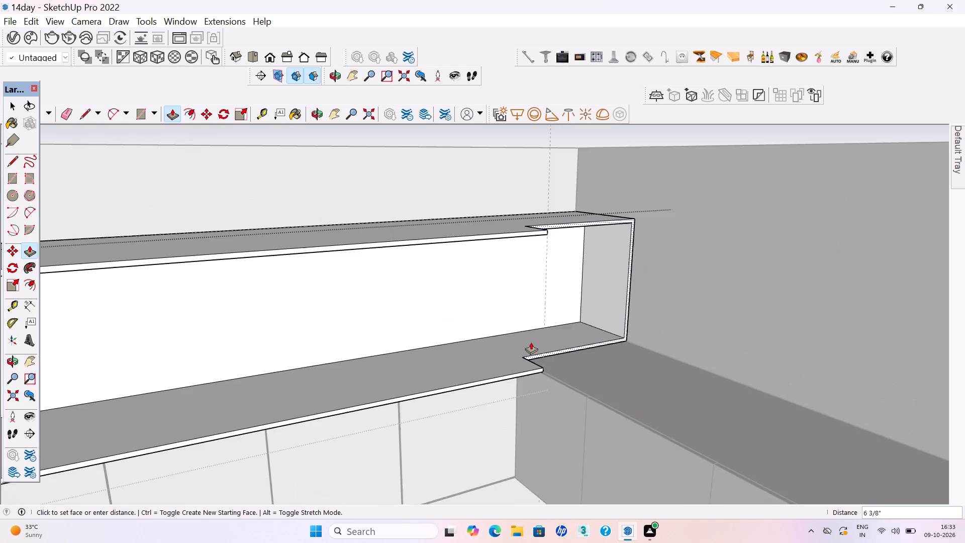
scroll(531, 342, down, 14)
middle_drag(522, 284, 850, 459)
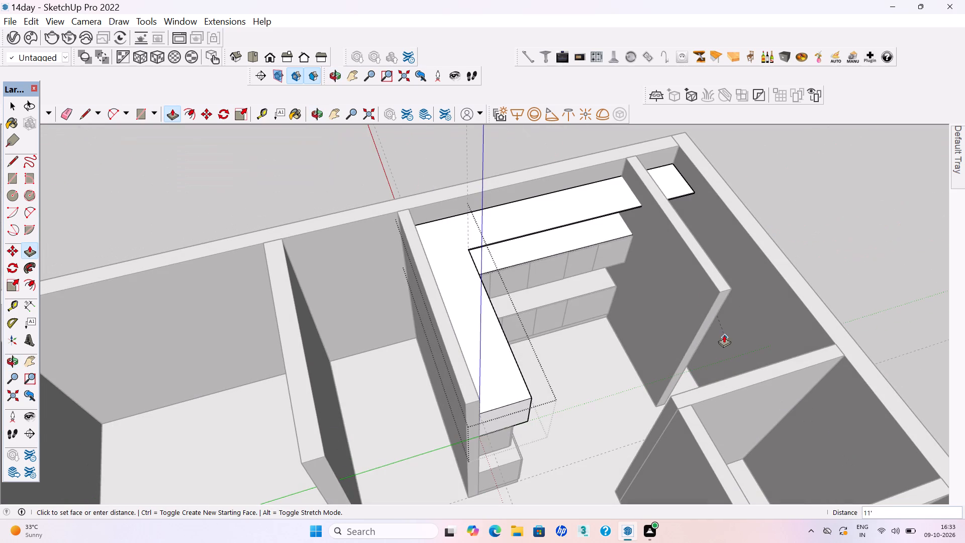
middle_drag(677, 292, 579, 256)
scroll(629, 203, up, 6)
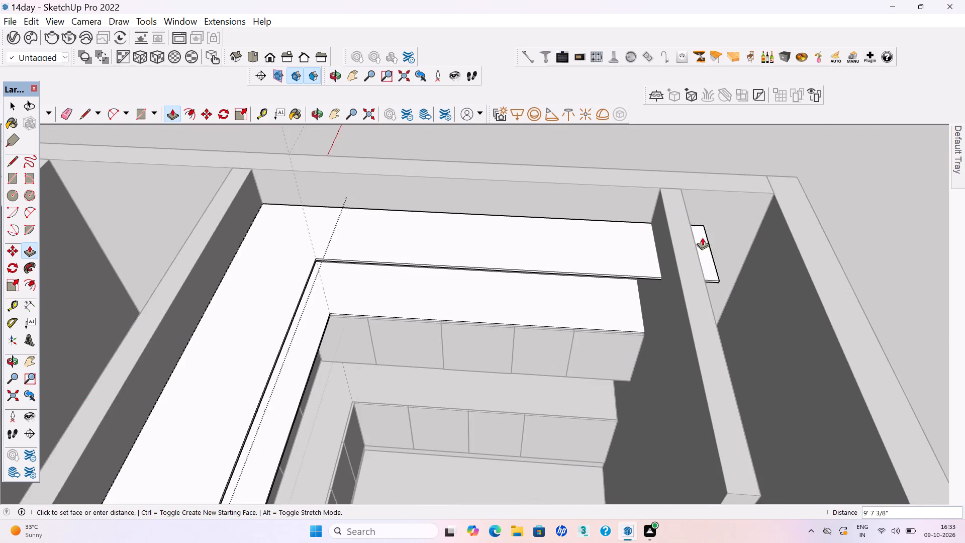
scroll(643, 251, up, 1)
click(646, 253)
scroll(641, 255, down, 8)
key(space)
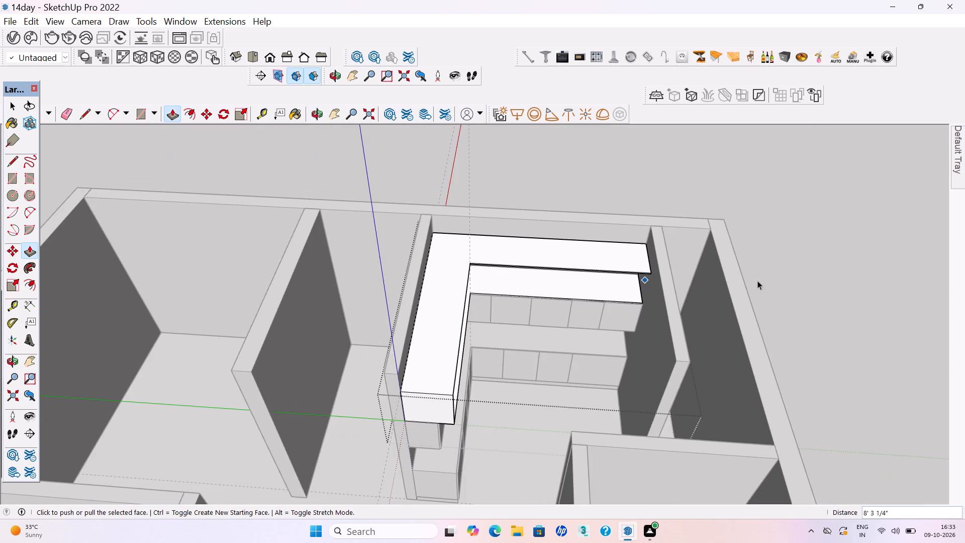
click(816, 305)
Save the model with the L-shaped loft.
key(ctrl+s)
key(ctrl+s)
key(ctrl+s)
key(ctrl+s)
key(ctrl+s)
key(ctrl+s)
key(ctrl+s)
key(ctrl+s)
key(ctrl+s)
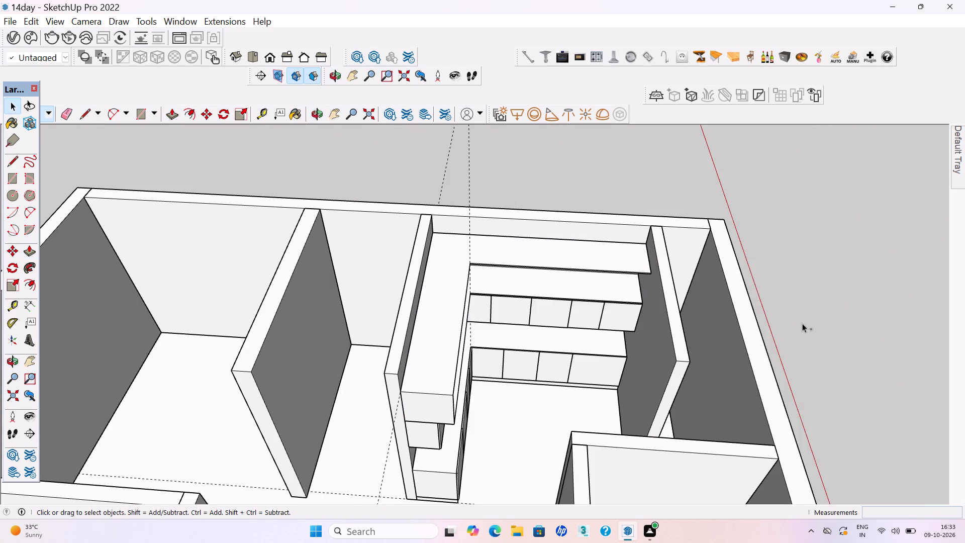
Examine the L-shaped loft from several sides and within the whole floor plan.
scroll(545, 342, down, 3)
middle_drag(738, 376, 499, 282)
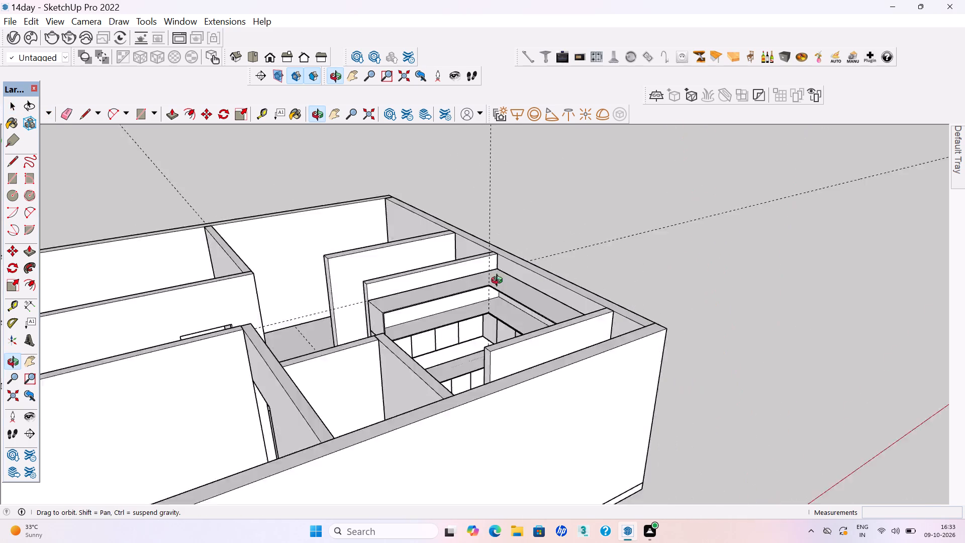
middle_drag(499, 282, 465, 267)
scroll(544, 309, down, 2)
middle_drag(558, 302, 451, 467)
scroll(476, 275, up, 3)
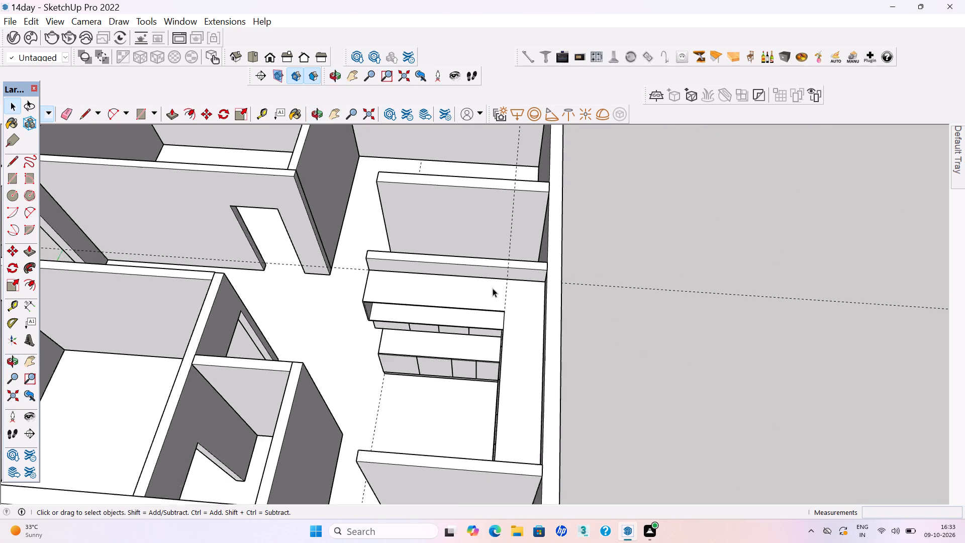
scroll(493, 288, up, 1)
scroll(468, 321, up, 2)
scroll(796, 373, down, 3)
middle_drag(649, 409, 653, 329)
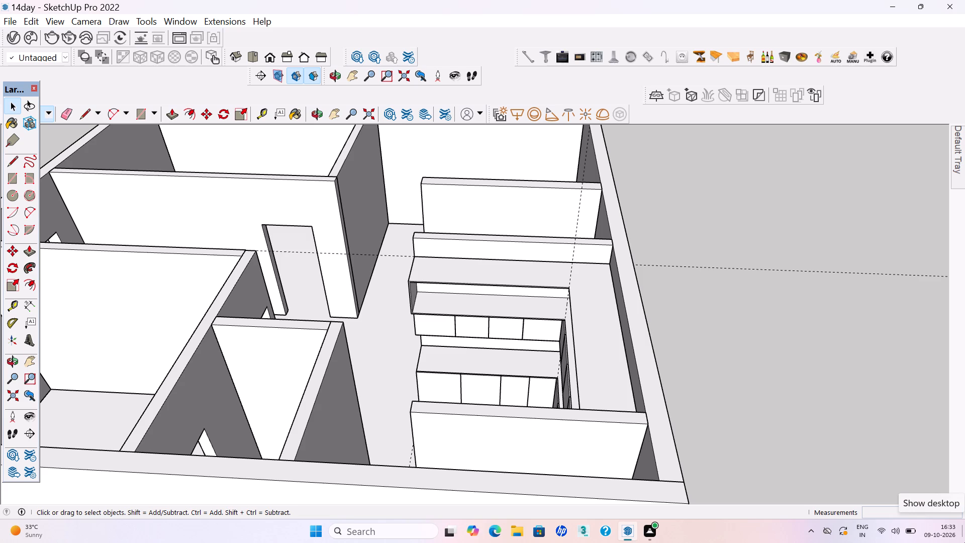
scroll(738, 455, down, 3)
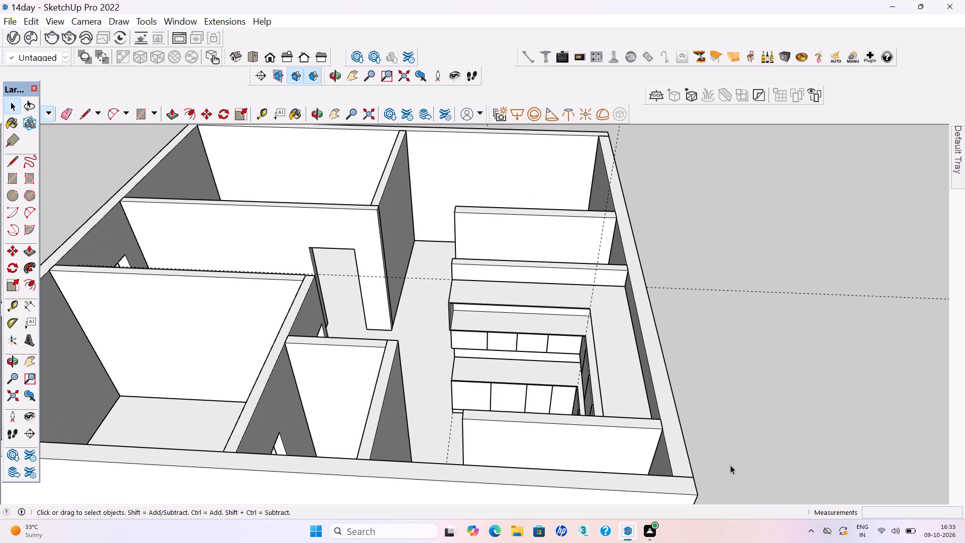
scroll(747, 171, down, 2)
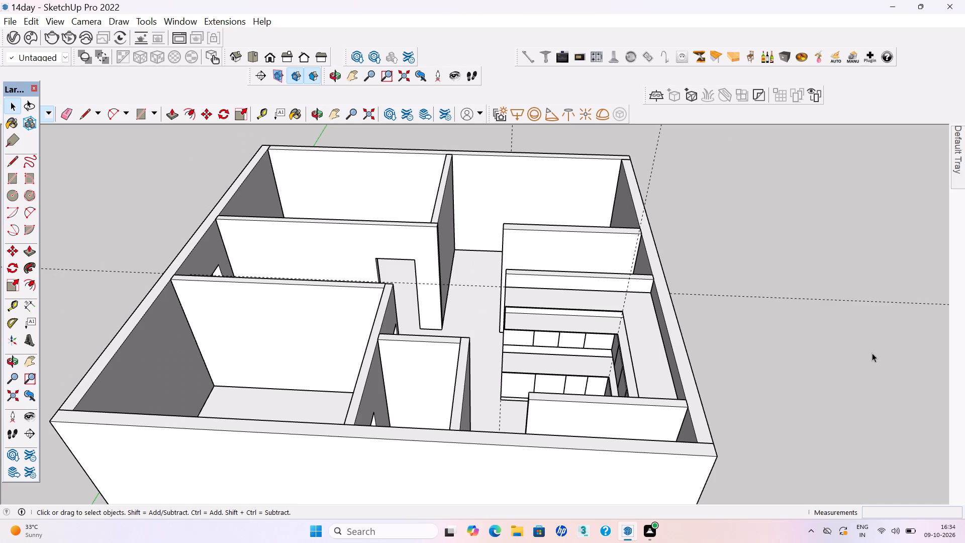
scroll(872, 353, down, 2)
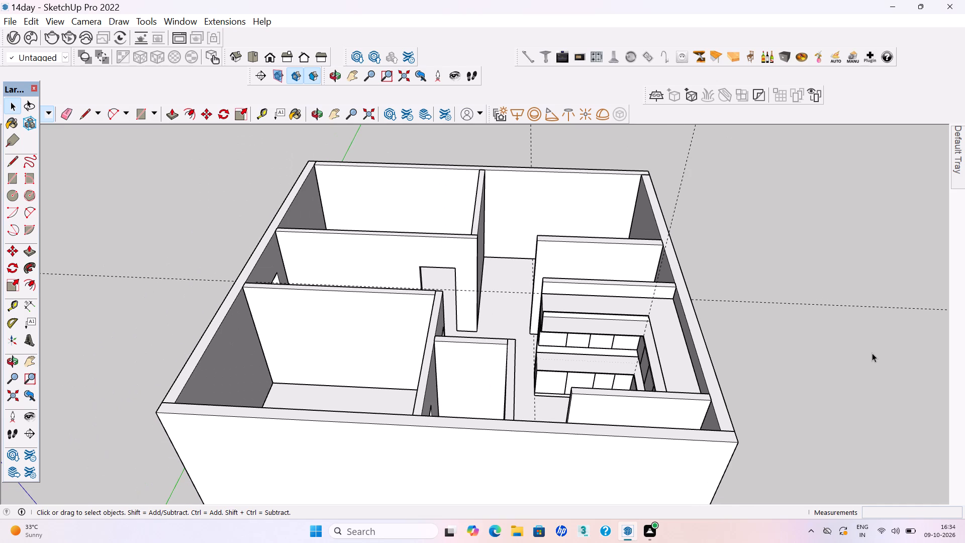
scroll(955, 266, down, 1)
scroll(573, 327, down, 1)
middle_drag(569, 344, 564, 367)
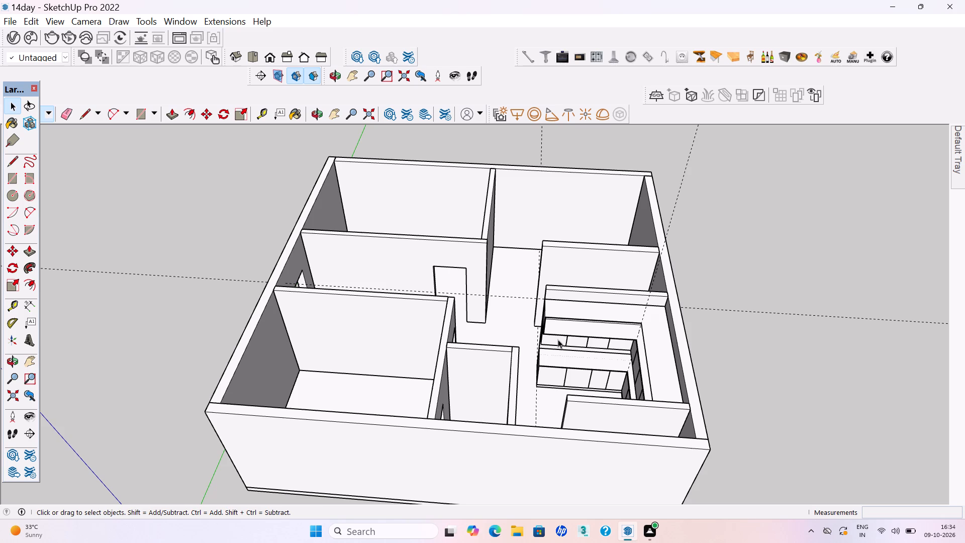
Place a vertical guide about 1' 10" in from the open end of the loft's front for the first door.
scroll(559, 319, down, 1)
middle_drag(577, 326, 587, 340)
scroll(618, 318, up, 8)
middle_drag(631, 344, 601, 357)
scroll(537, 366, up, 2)
middle_drag(531, 366, 540, 353)
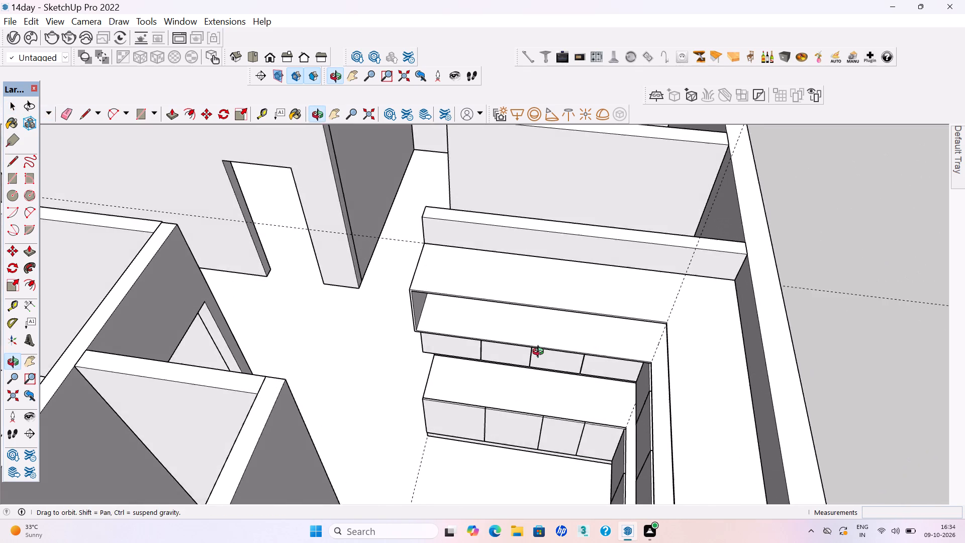
middle_drag(540, 353, 590, 291)
scroll(506, 299, up, 4)
key(t)
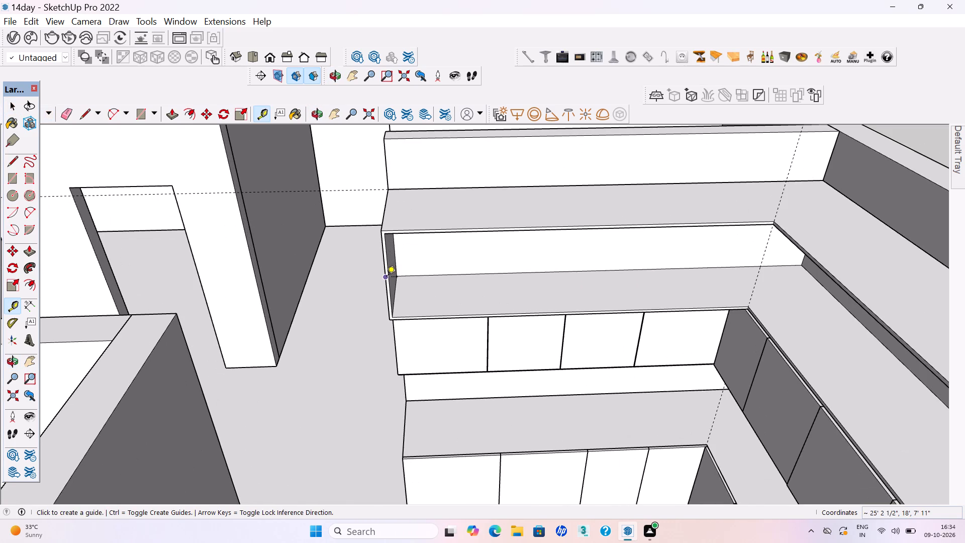
click(387, 278)
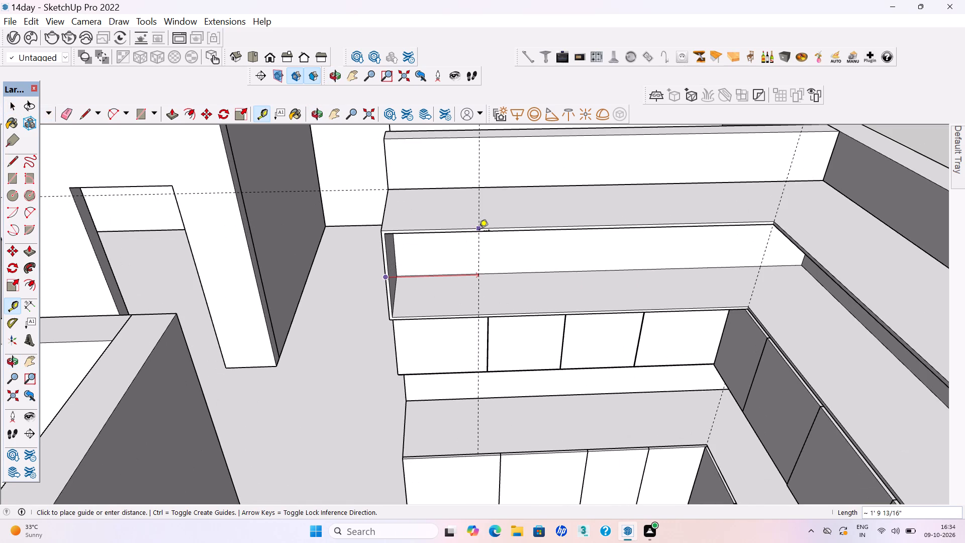
click(479, 231)
Draw a door rectangle about 1' 10" by 1' 11" on the loft's front, from its open-end top corner to the guide.
key(r)
scroll(395, 234, up, 2)
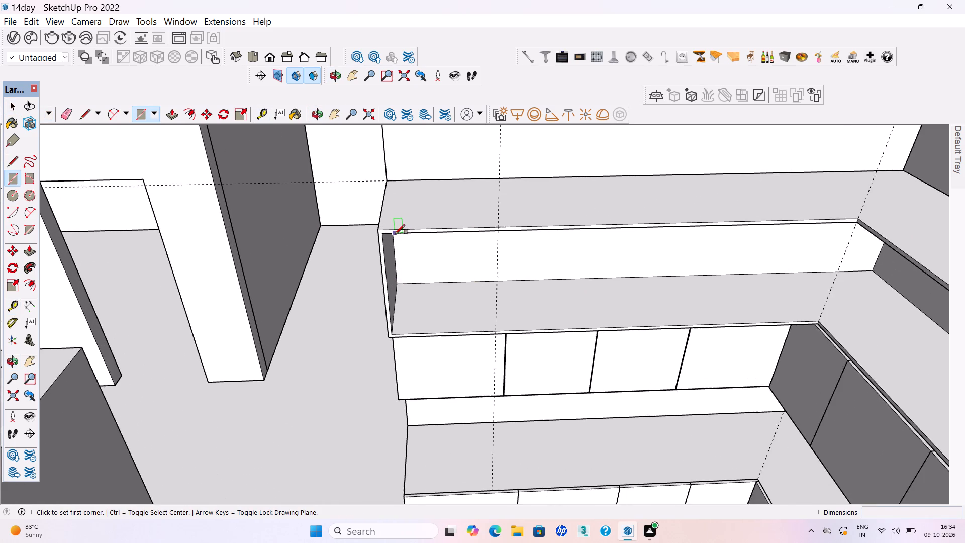
scroll(395, 234, up, 6)
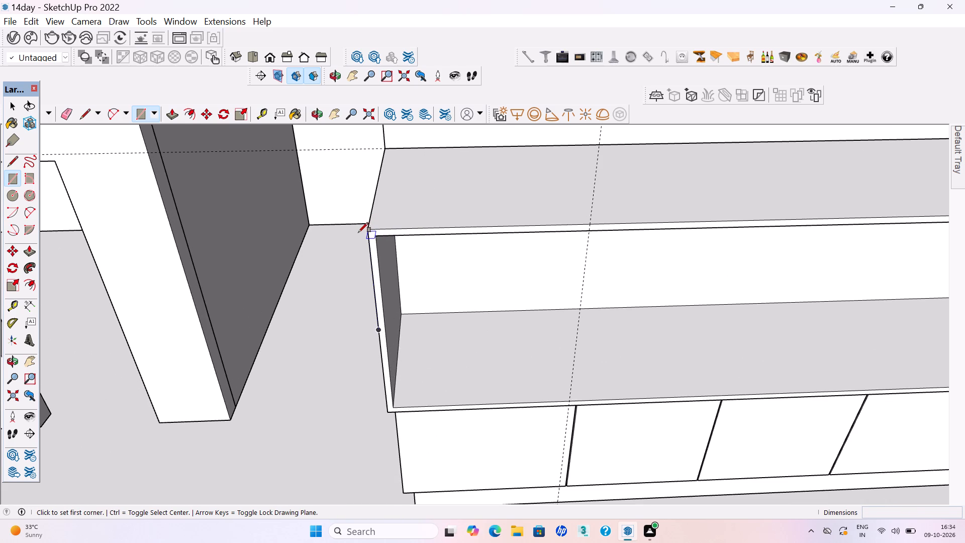
click(367, 231)
scroll(377, 234, down, 2)
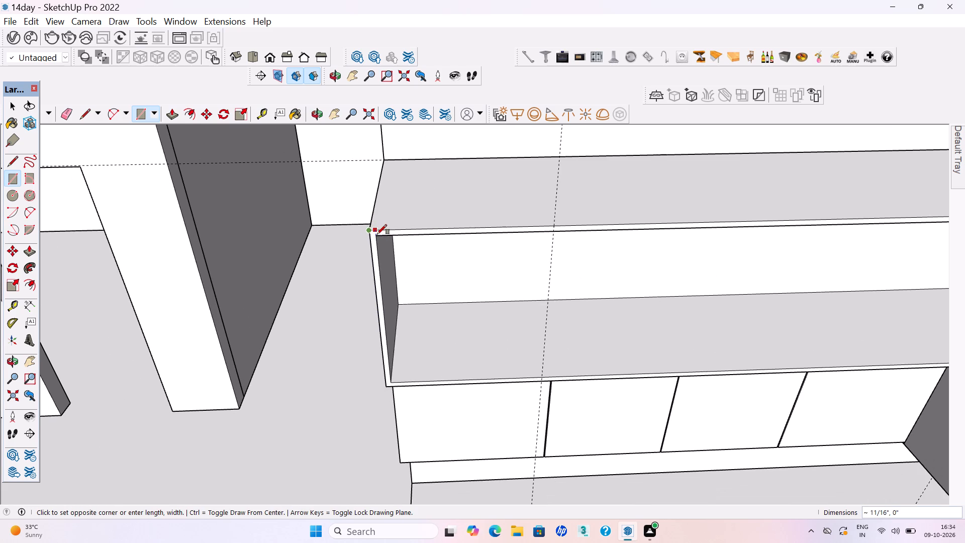
click(544, 376)
scroll(511, 367, down, 3)
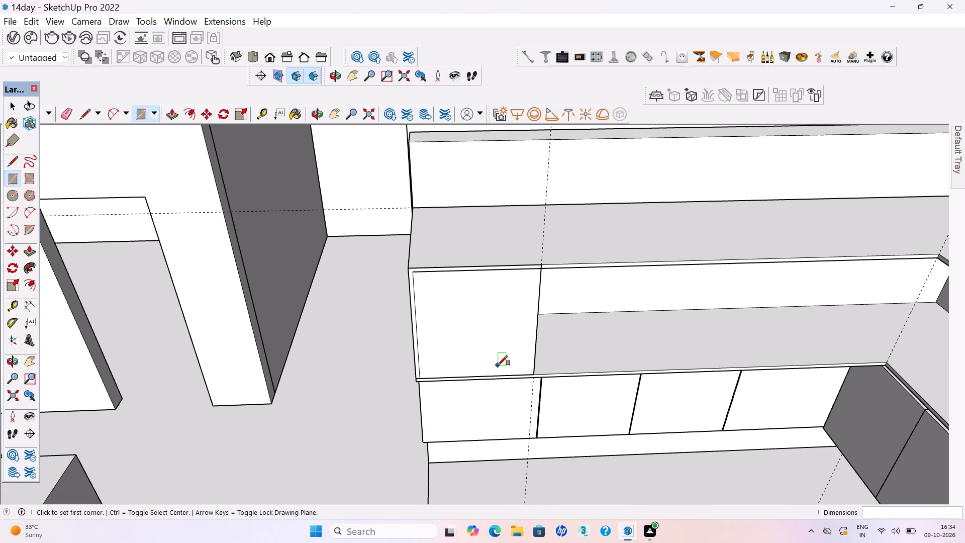
Extrude the first door rectangle at the loft's open end outward by 18 mm.
key(p)
click(445, 295)
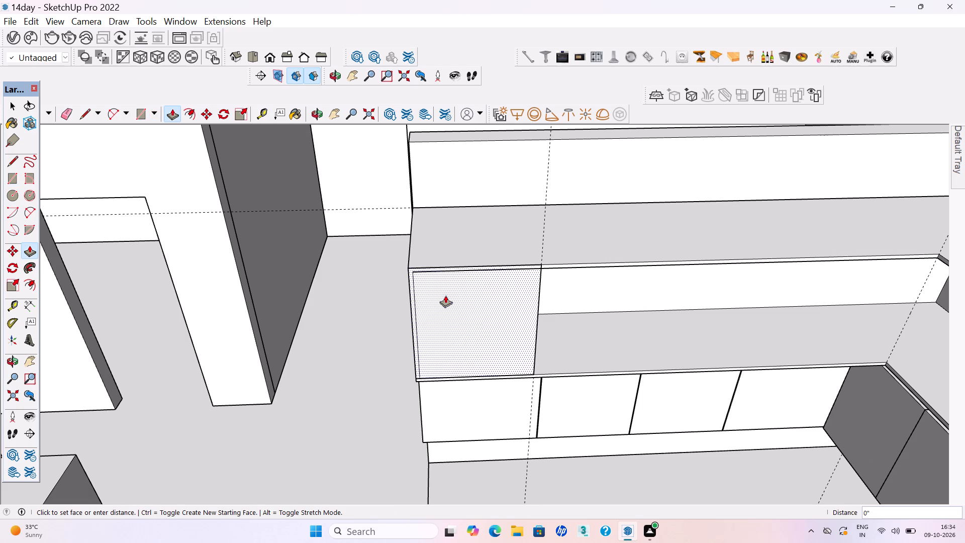
text(18mm)
key(Return)
key(space)
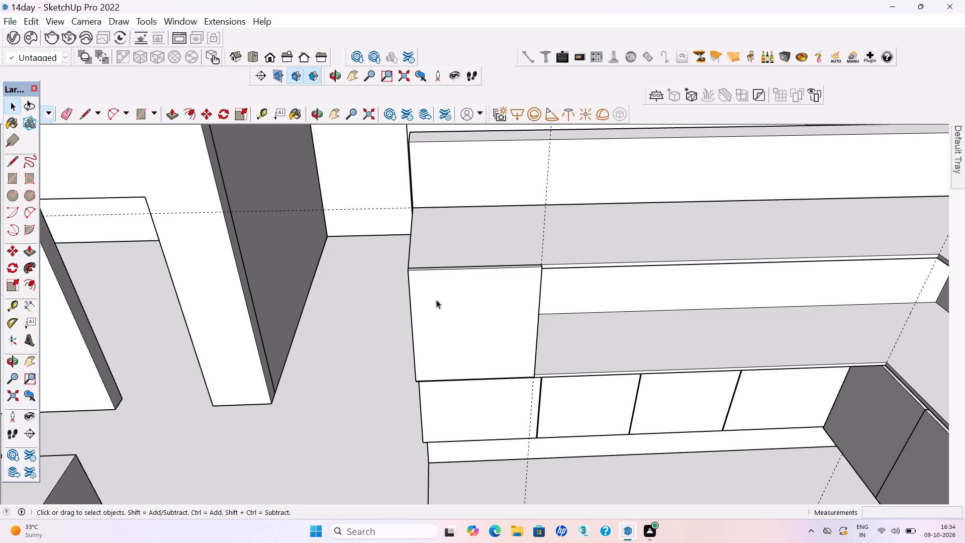
Make the whole first loft door, with all its faces and edges, into a group.
scroll(430, 296, down, 1)
middle_drag(468, 281, 453, 339)
scroll(539, 307, up, 7)
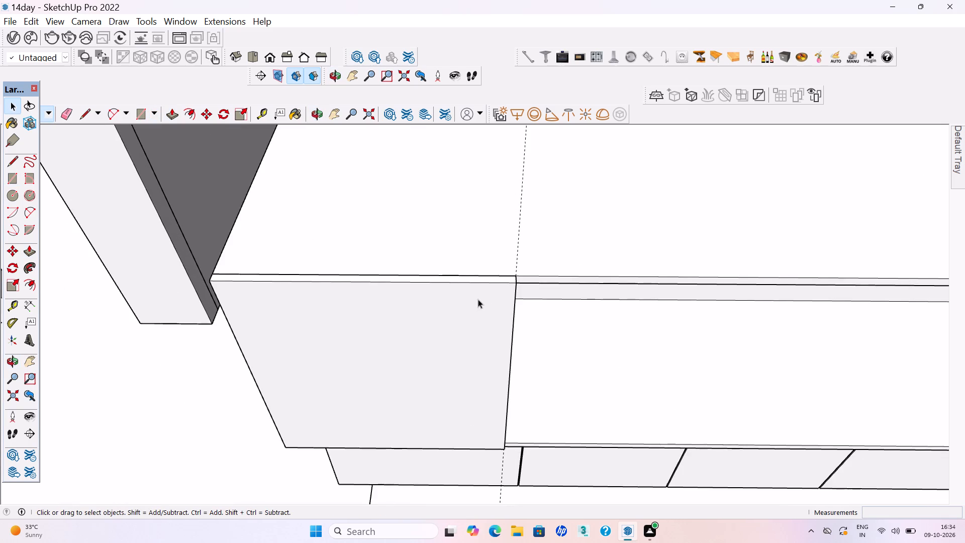
scroll(478, 299, up, 1)
click(478, 299)
click(478, 299)
click(478, 299)
right_click(478, 299)
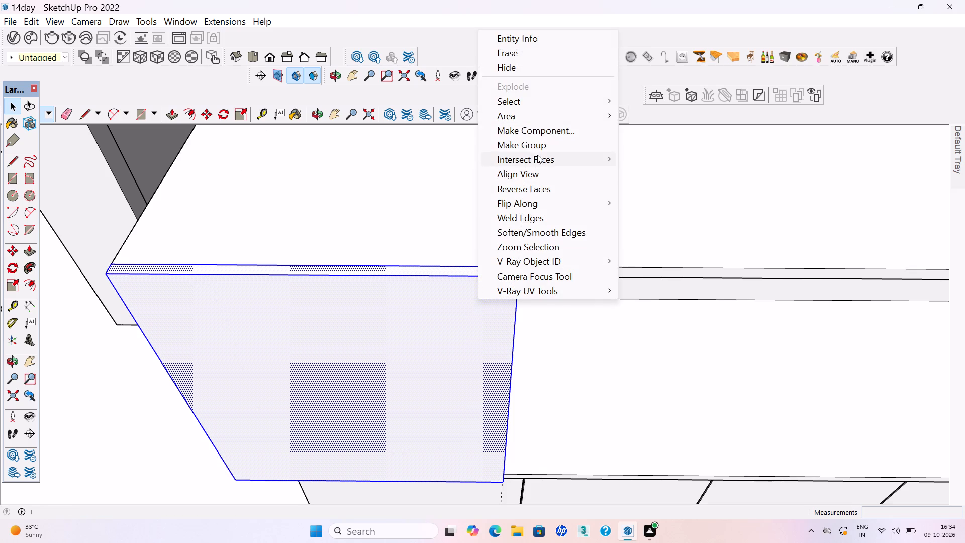
click(533, 147)
Draw a second door rectangle about 1' 2" by 1' 11" on the loft's front, starting from the first door's top inner corner.
scroll(372, 314, down, 7)
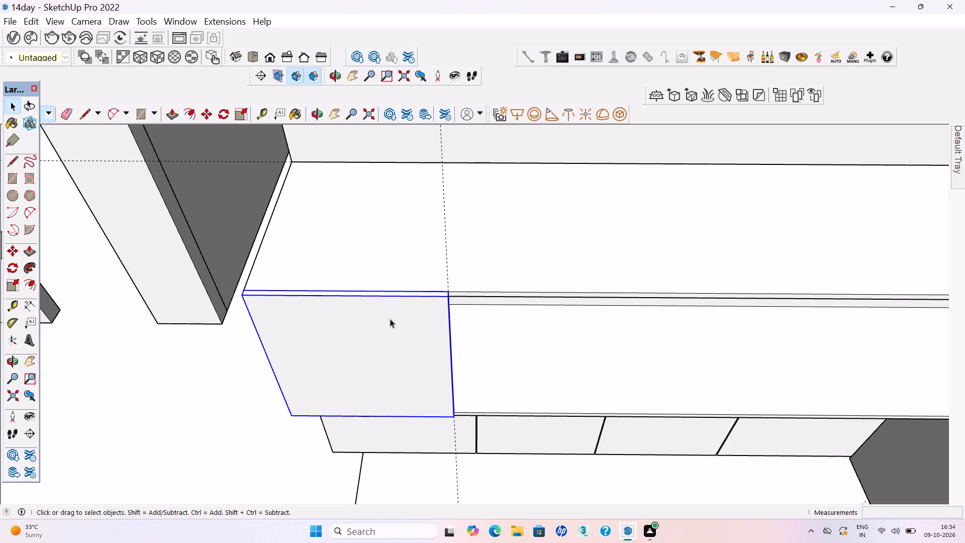
scroll(378, 316, down, 5)
middle_drag(325, 322, 325, 336)
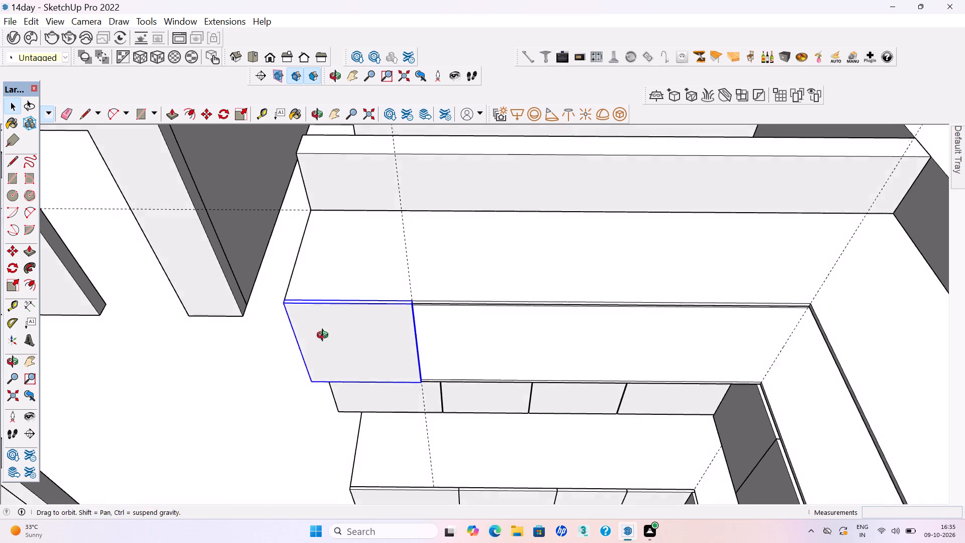
middle_drag(325, 336, 326, 359)
scroll(414, 344, up, 9)
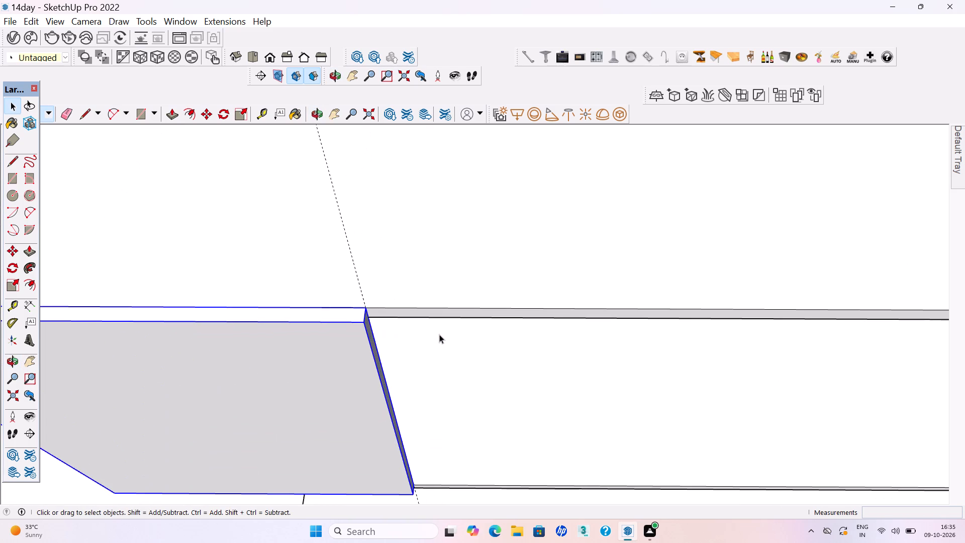
key(r)
scroll(437, 334, up, 2)
scroll(339, 313, up, 7)
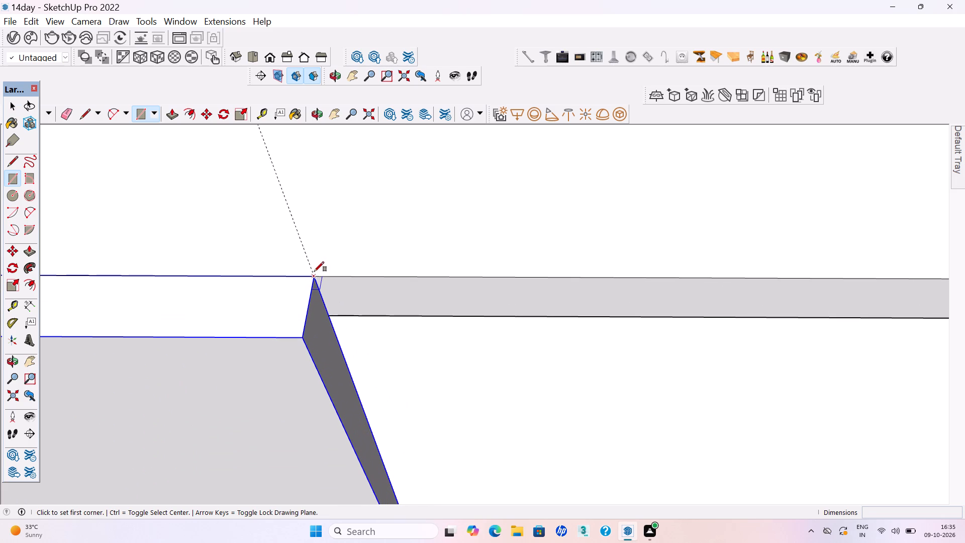
click(317, 276)
scroll(316, 274, down, 11)
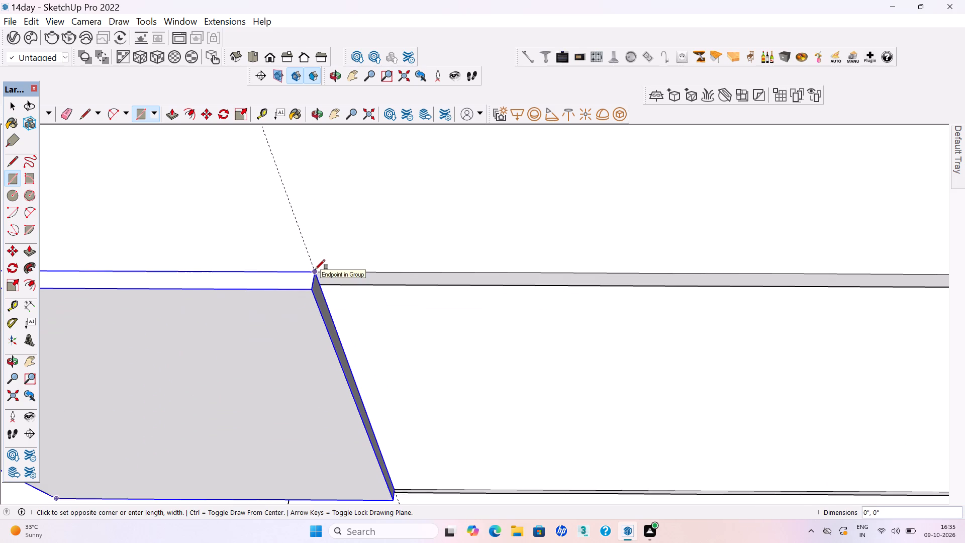
scroll(315, 269, down, 11)
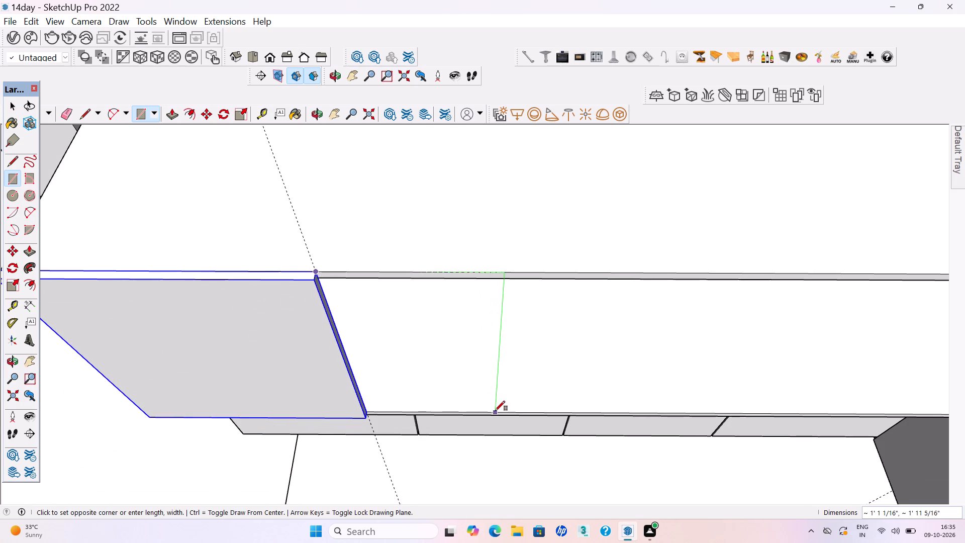
click(506, 411)
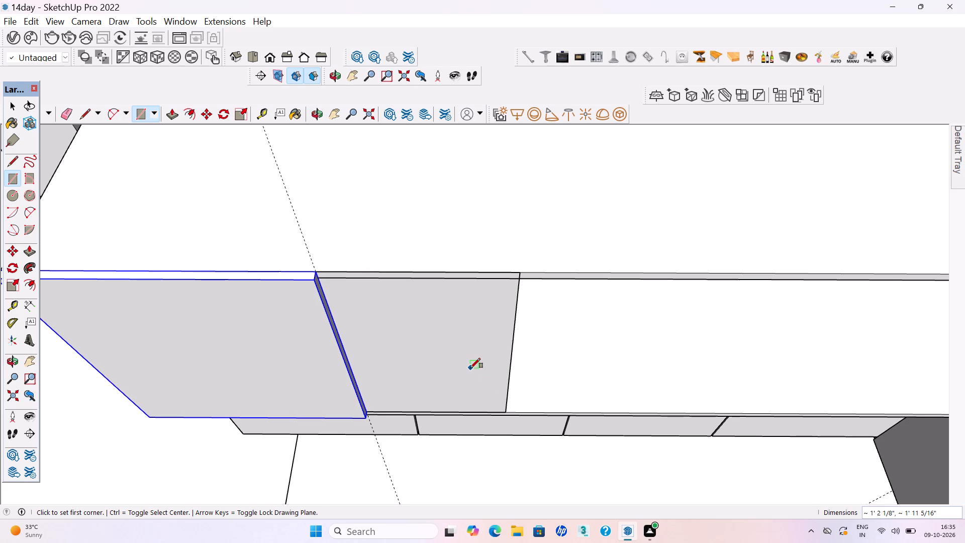
Extrude the second door rectangle about 11/16" outward, flush with the first door's face.
scroll(422, 338, up, 2)
key(p)
key(Return)
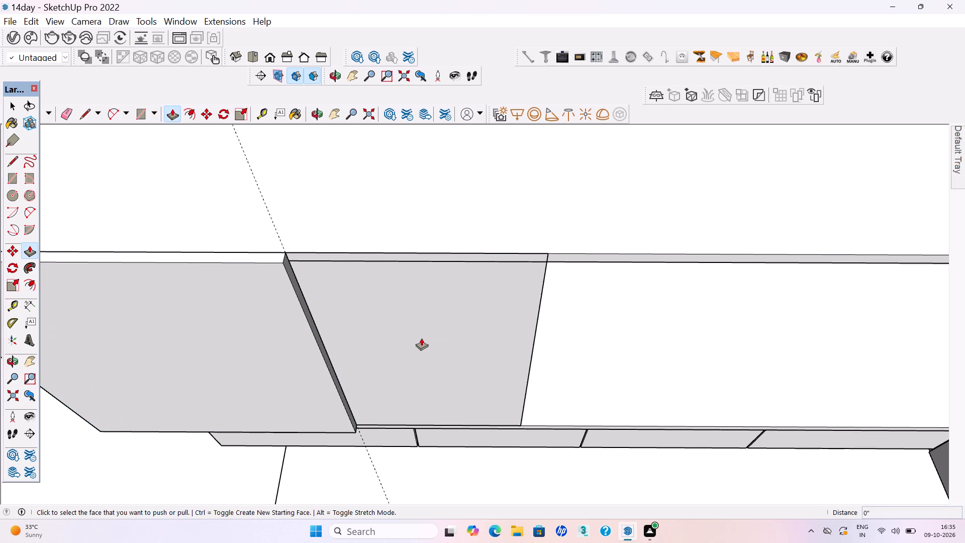
click(350, 294)
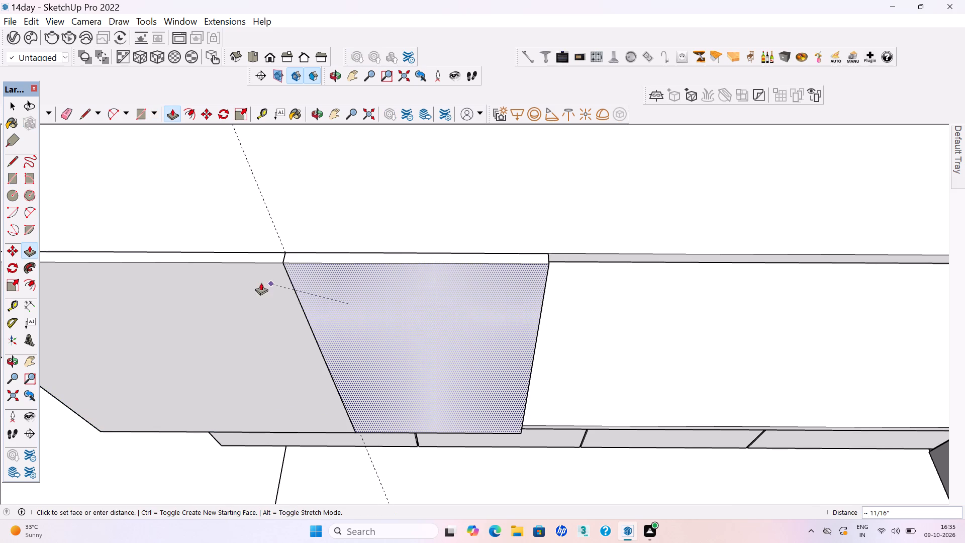
click(252, 281)
key(space)
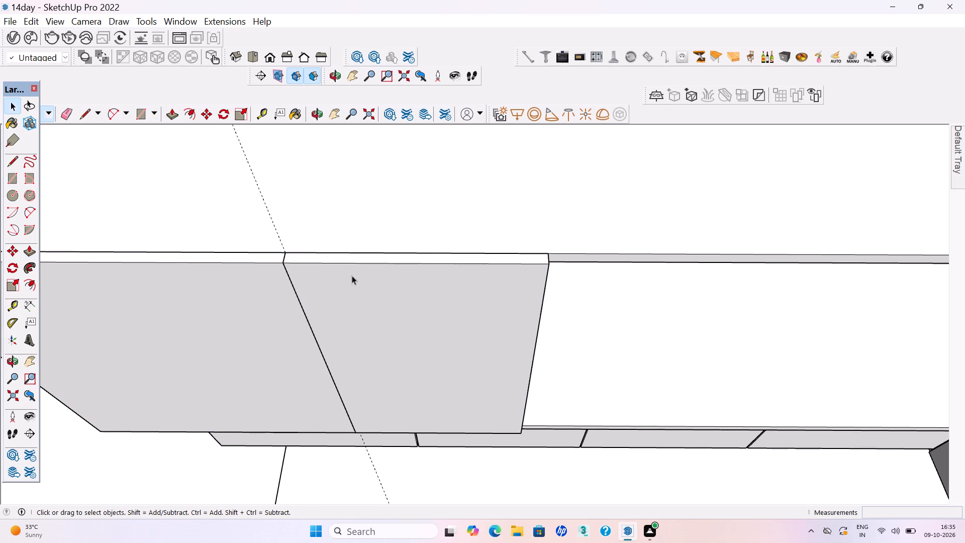
Make the whole second loft door into a group and clear the selection.
middle_drag(361, 276, 349, 299)
scroll(352, 298, up, 3)
triple_click(353, 300)
right_click(354, 300)
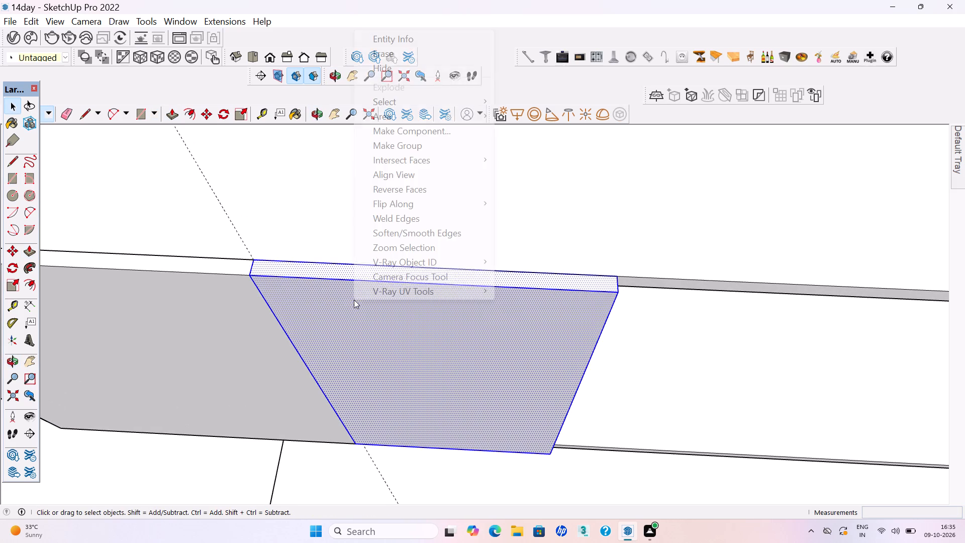
click(397, 148)
scroll(278, 249, down, 3)
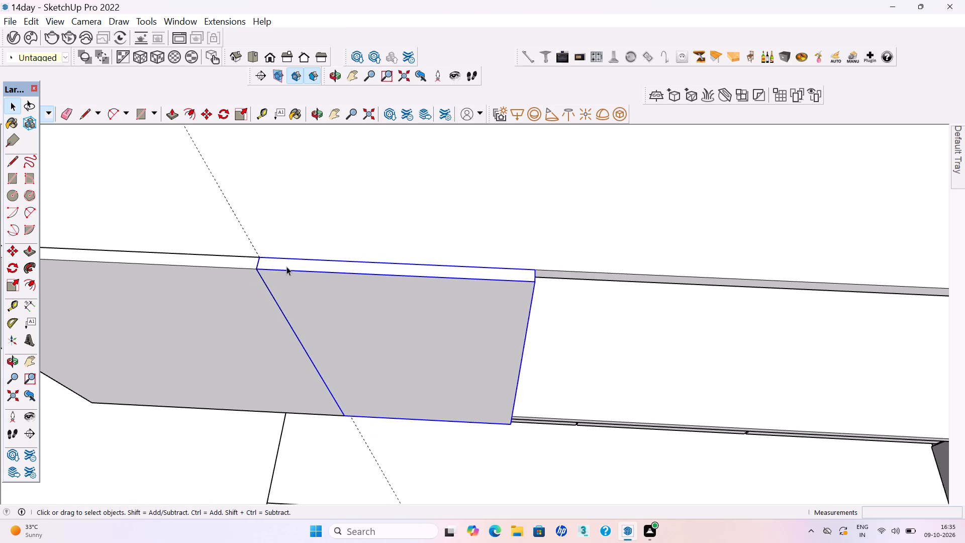
scroll(297, 269, down, 20)
scroll(297, 269, down, 2)
middle_drag(499, 308, 450, 302)
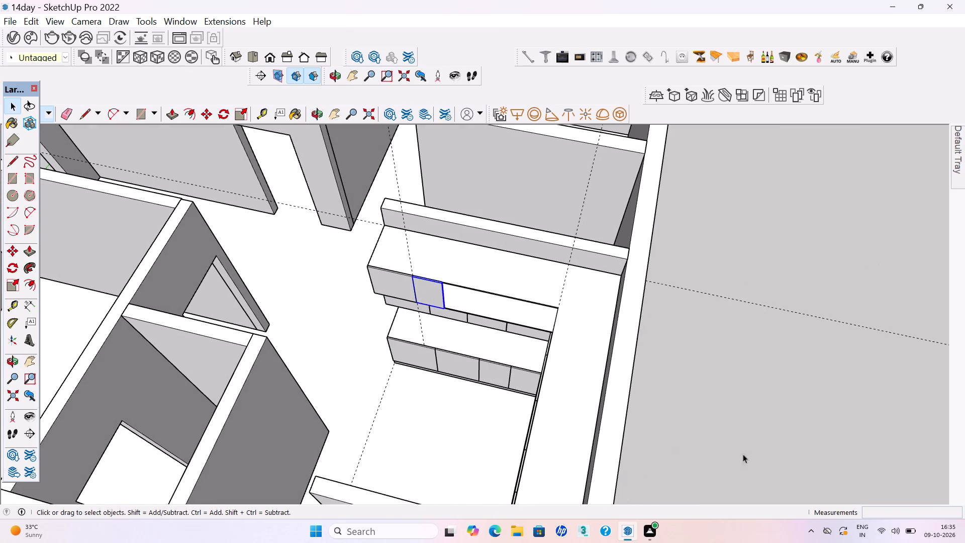
click(817, 479)
Inside the second door's group, widen the door by pulling its free side face about 2 7/16" along the loft.
scroll(417, 308, up, 16)
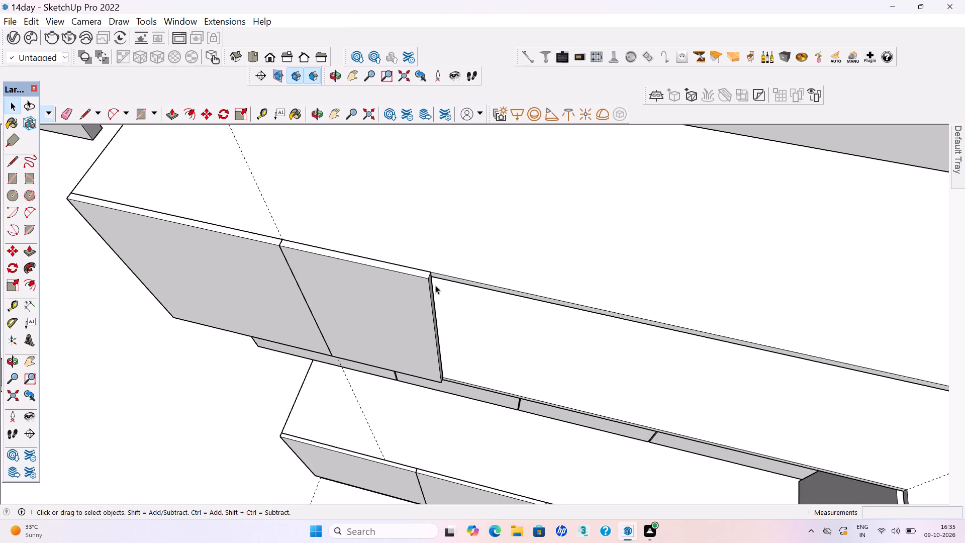
scroll(435, 285, up, 3)
middle_drag(427, 285, 314, 251)
scroll(426, 285, up, 1)
scroll(373, 200, up, 6)
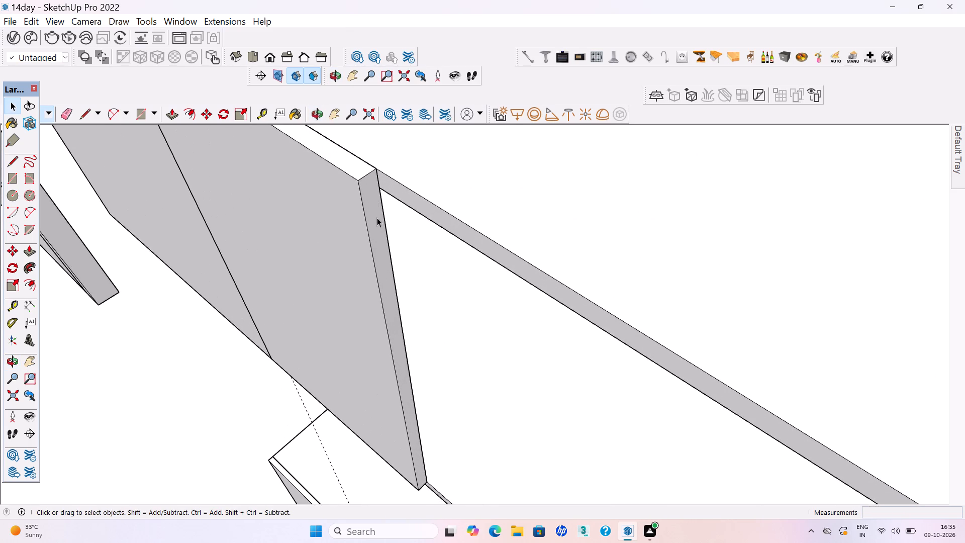
double_click(377, 218)
click(375, 221)
key(p)
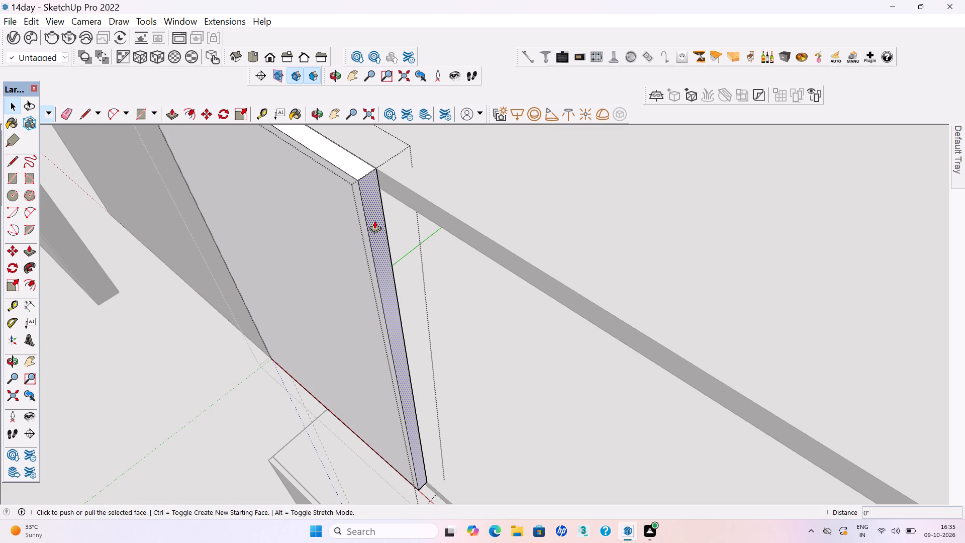
key(Return)
click(374, 221)
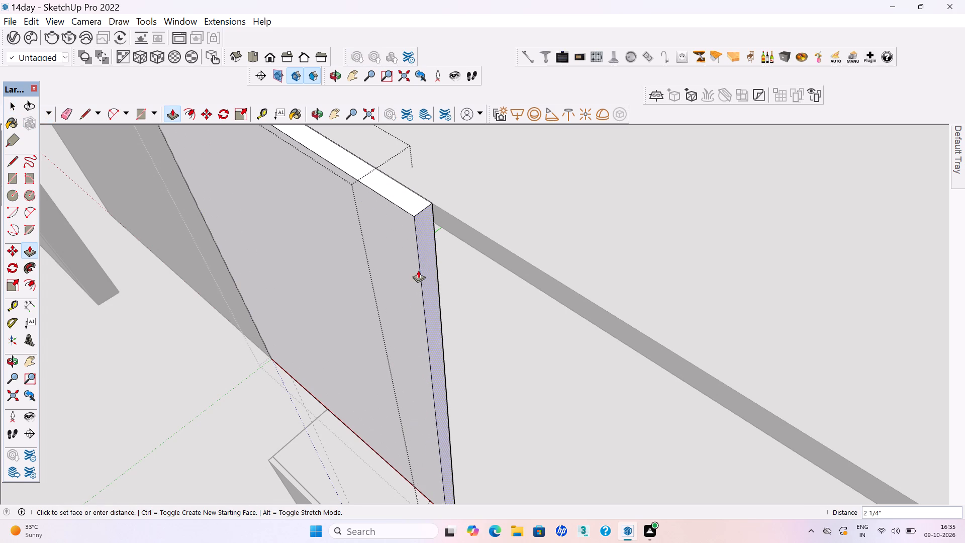
click(422, 273)
scroll(454, 295, down, 20)
scroll(454, 295, down, 1)
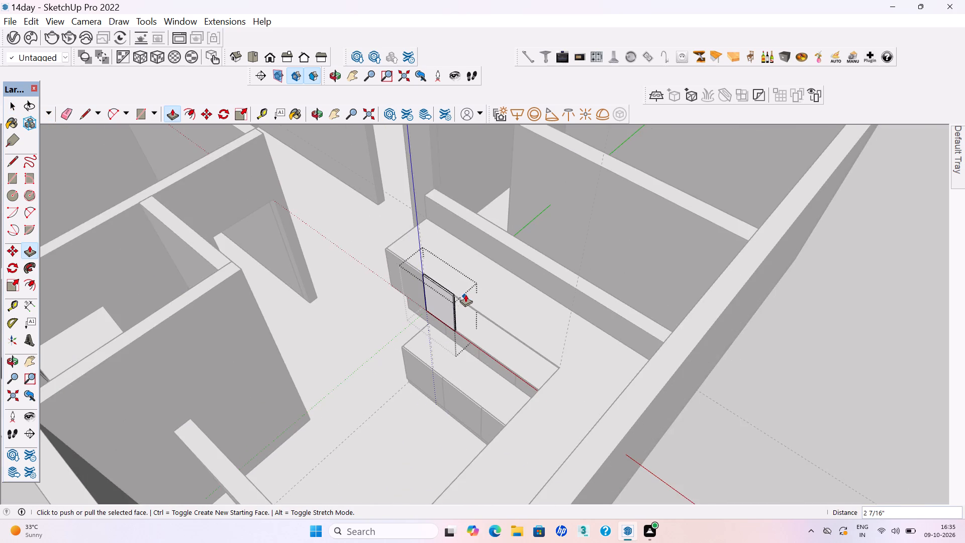
scroll(465, 294, down, 5)
key(space)
click(812, 414)
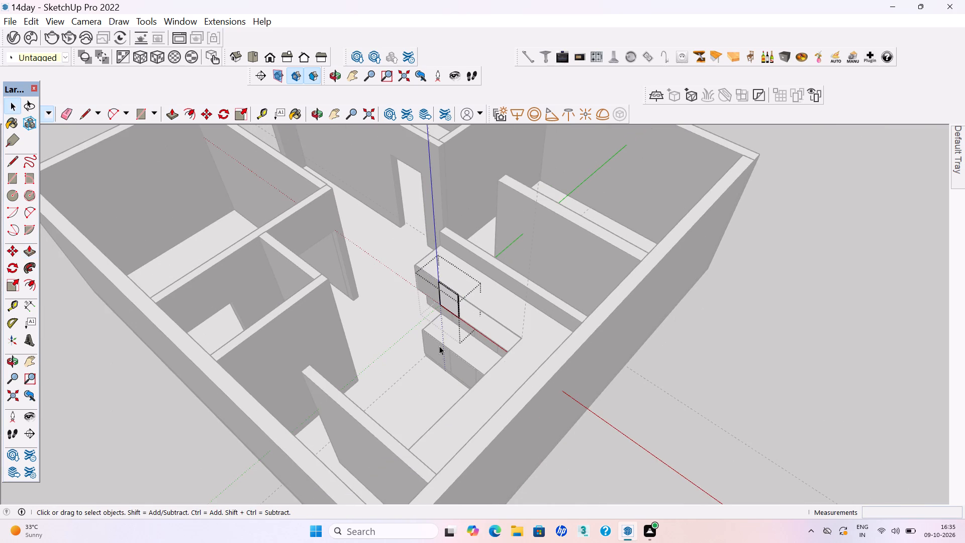
Save the model with the two loft doors.
middle_drag(444, 346, 553, 350)
key(ctrl+s)
key(ctrl+s)
Widen the second door by a further 2 1/4" or so at its free side face, inside its group.
scroll(508, 347, down, 3)
middle_drag(511, 327, 526, 312)
scroll(481, 325, up, 12)
middle_drag(477, 326, 527, 323)
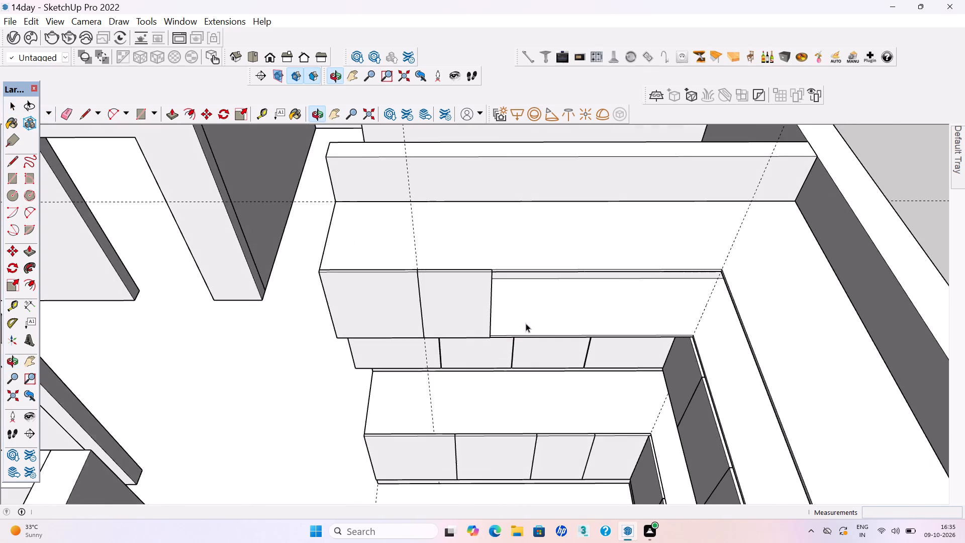
scroll(494, 321, up, 7)
scroll(307, 268, down, 3)
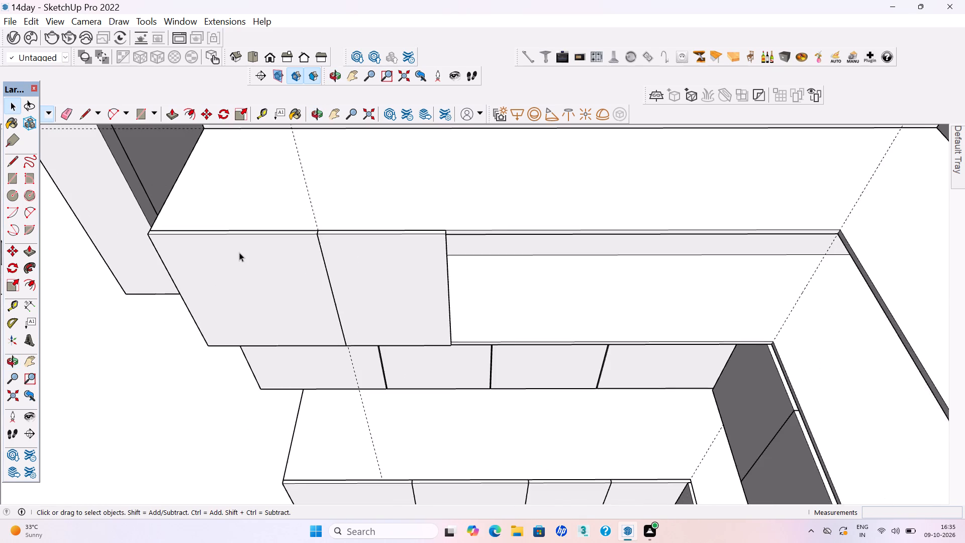
scroll(239, 252, down, 2)
scroll(409, 235, up, 13)
middle_drag(422, 259, 291, 255)
scroll(293, 205, up, 4)
double_click(294, 207)
click(298, 217)
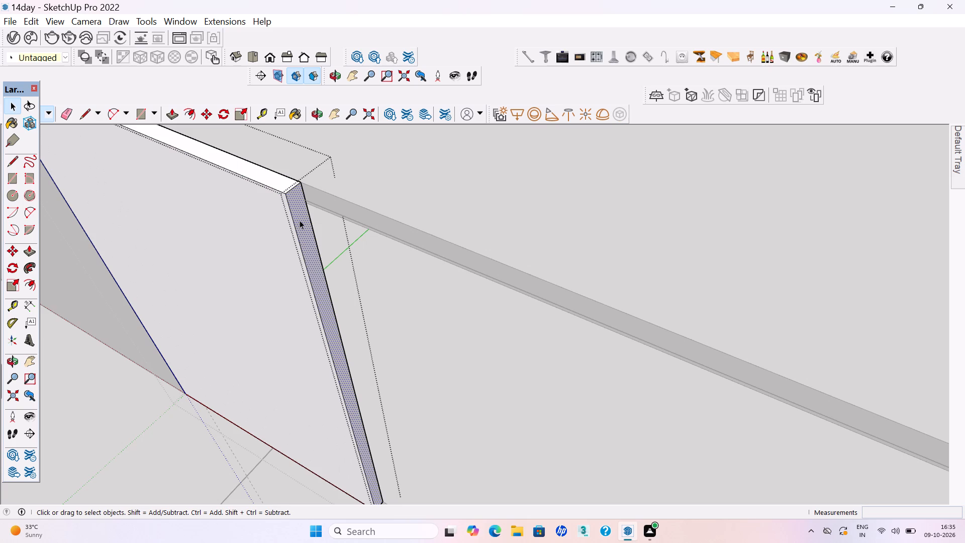
key(p)
key(Return)
click(300, 220)
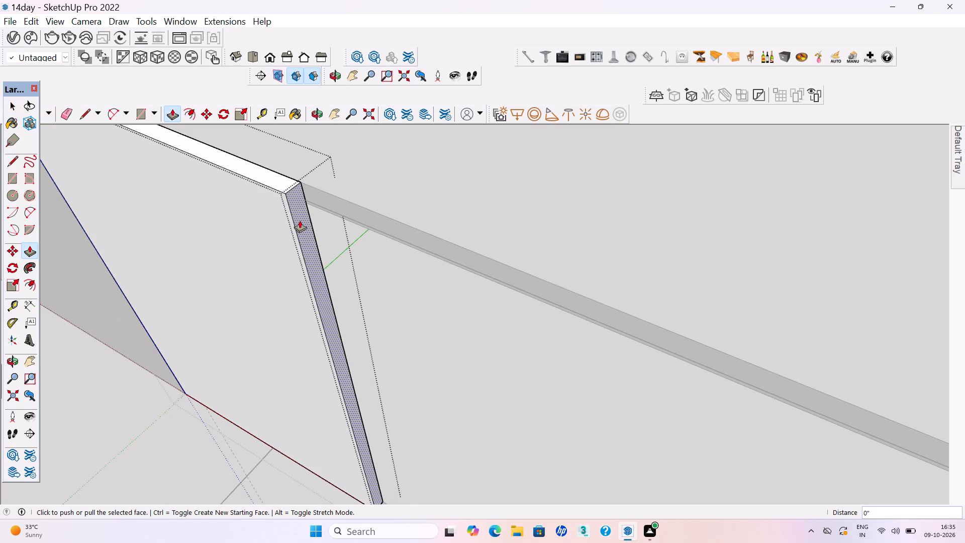
click(354, 241)
scroll(377, 258, down, 18)
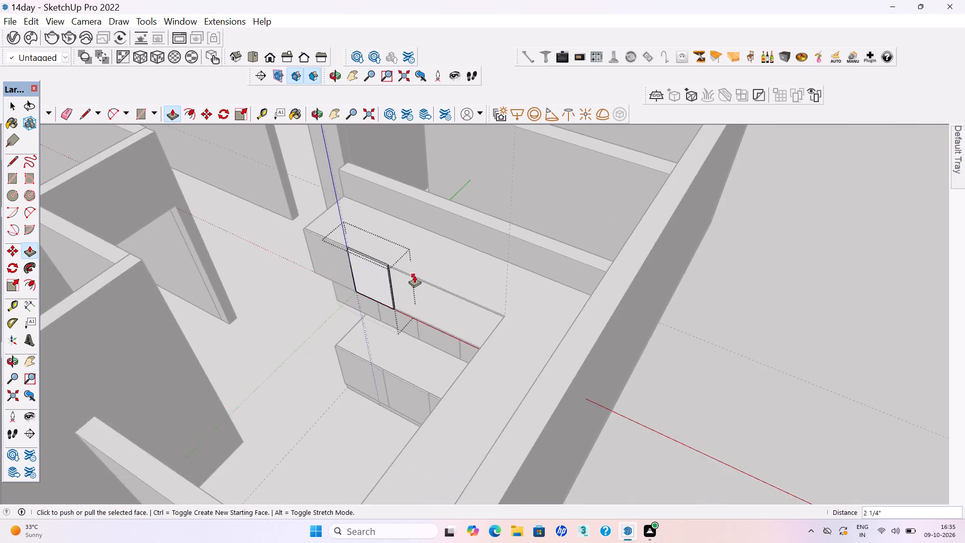
scroll(414, 275, down, 3)
middle_drag(400, 290, 746, 304)
middle_drag(734, 304, 702, 309)
middle_drag(663, 318, 490, 319)
key(space)
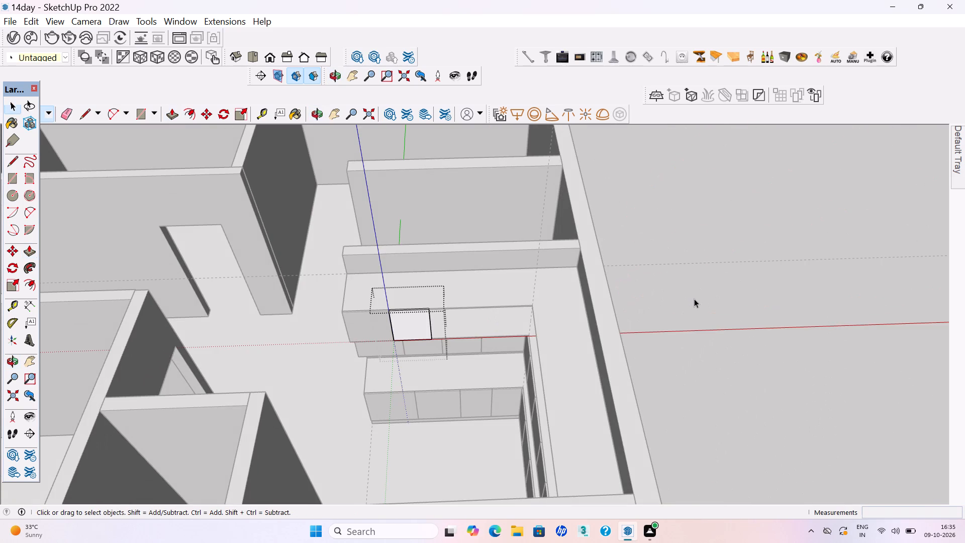
click(694, 299)
Draw a third door rectangle about 1' 6" by 1' 11" on the loft's front, from the second door's top free corner.
middle_drag(560, 342, 551, 313)
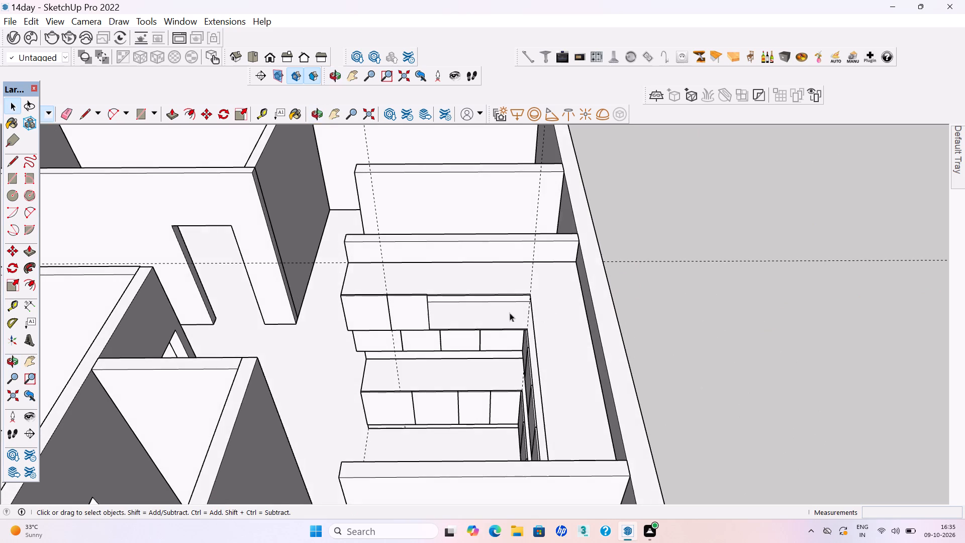
scroll(423, 310, up, 16)
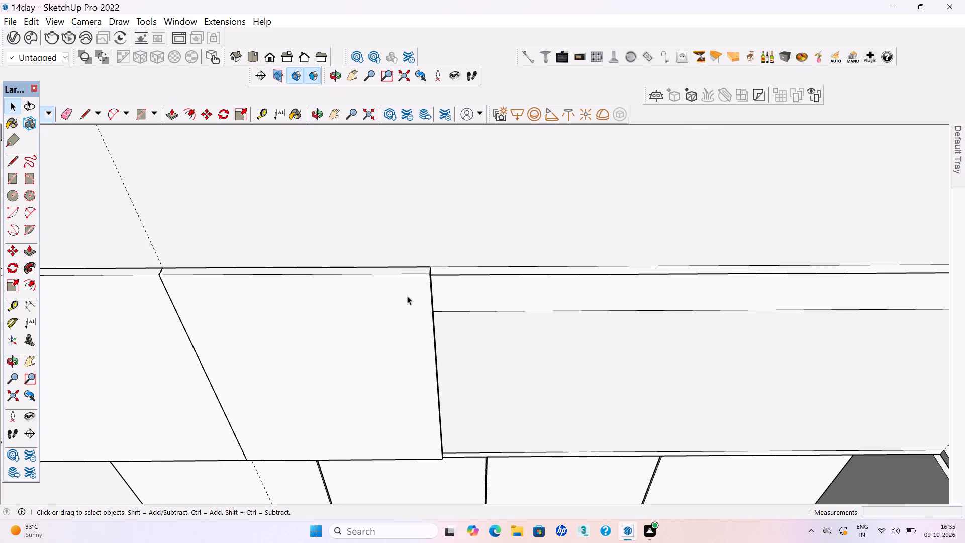
middle_drag(383, 302, 366, 313)
scroll(368, 313, down, 1)
scroll(432, 291, up, 3)
key(r)
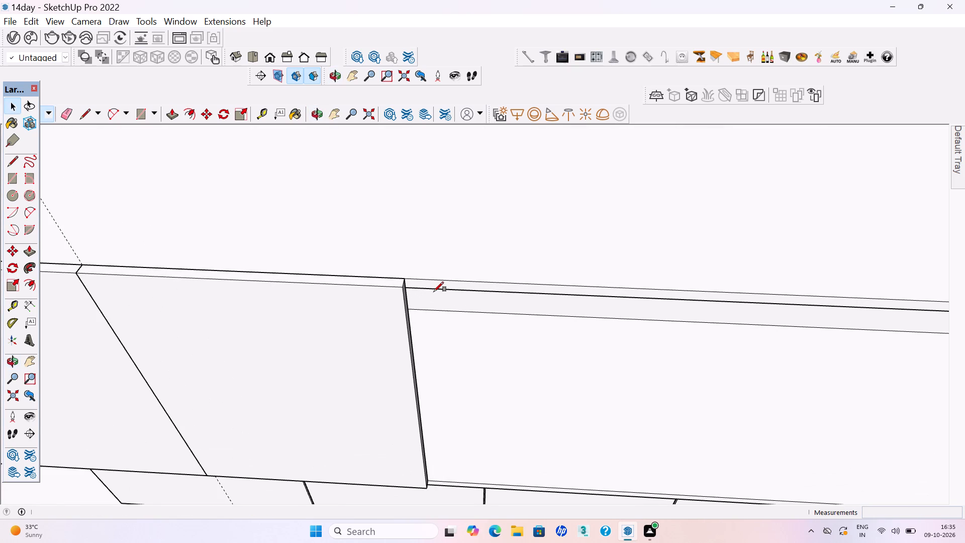
scroll(945, 371, up, 1)
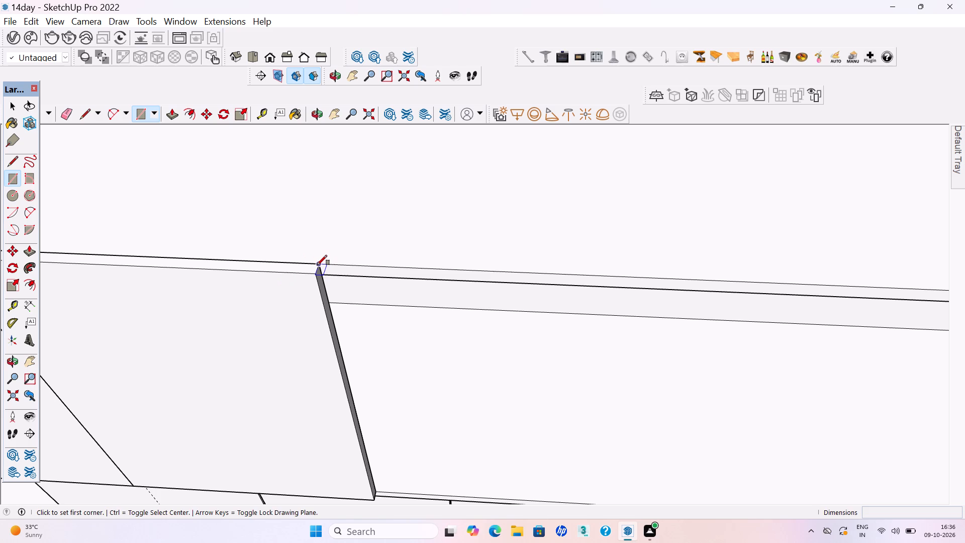
click(317, 265)
scroll(334, 261, down, 11)
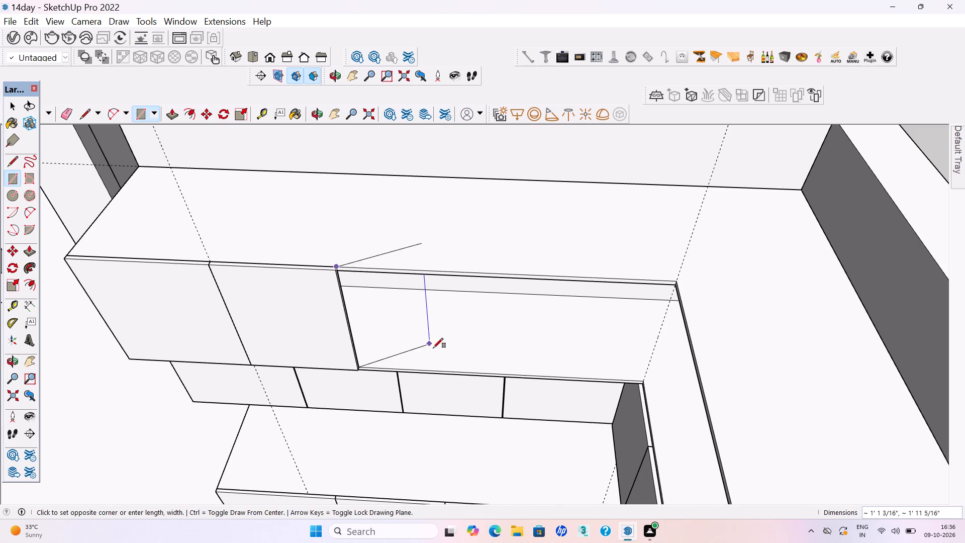
click(463, 372)
Pull the third loft door rectangle out about 11/16", flush with the second door, and make the door a group.
key(p)
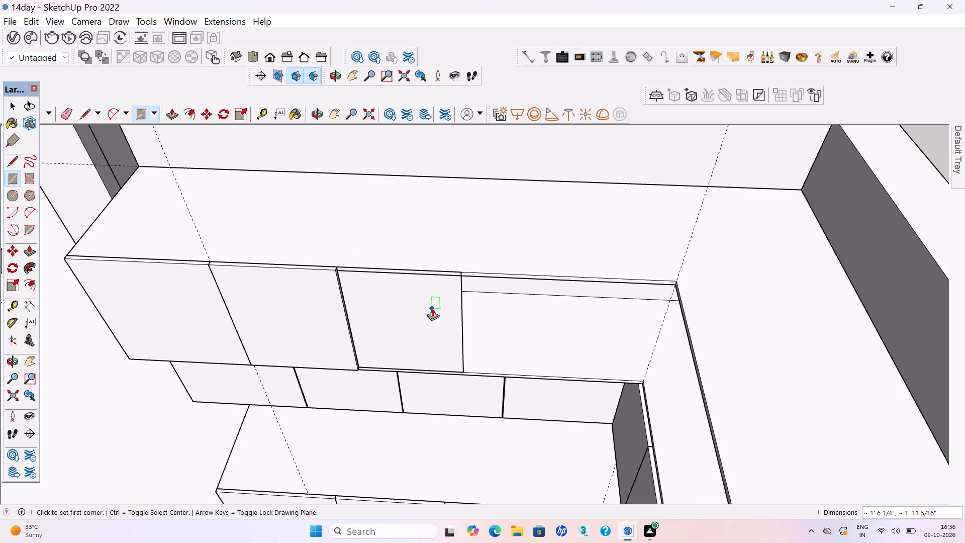
key(Return)
click(381, 289)
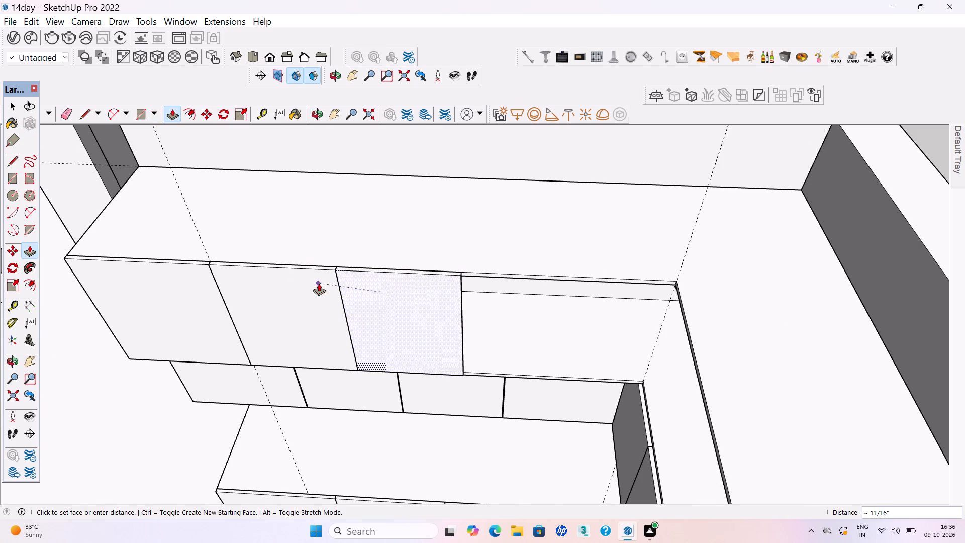
click(319, 283)
key(space)
scroll(394, 291, up, 2)
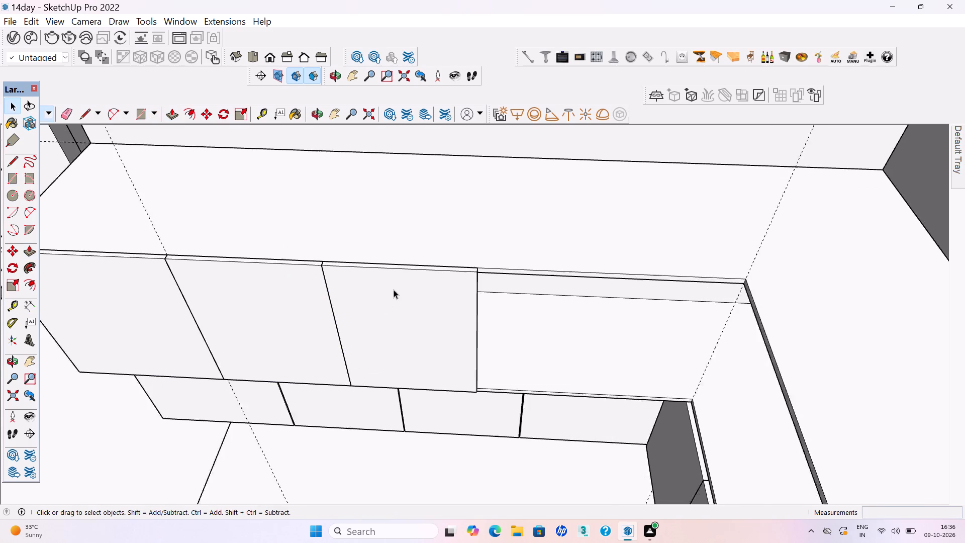
scroll(394, 290, up, 1)
triple_click(400, 294)
right_click(405, 297)
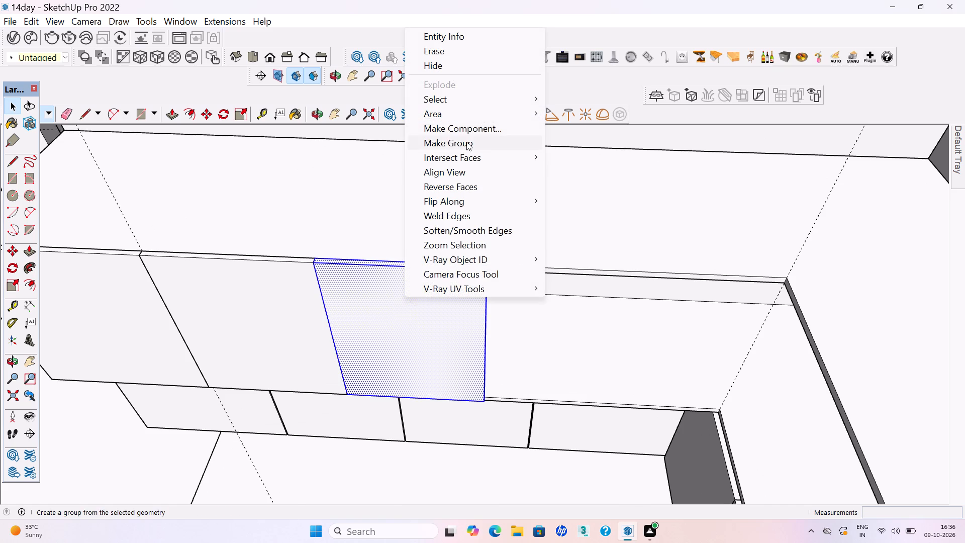
click(466, 142)
scroll(355, 310, down, 12)
click(670, 331)
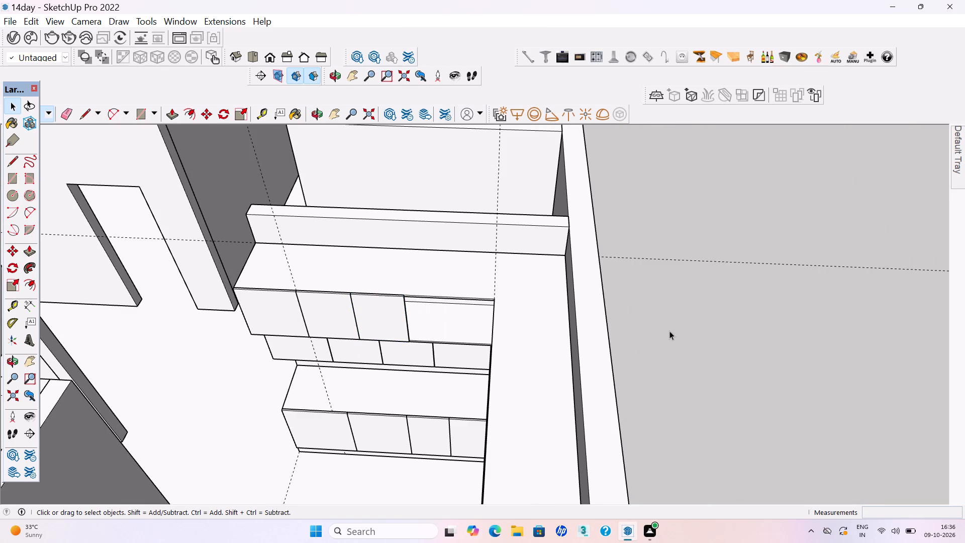
Draw a fourth door rectangle about 1' 3 5/8" by 1' 11 5/16" beside the third door and pull it out about 11/16".
scroll(467, 321, up, 7)
scroll(385, 274, up, 3)
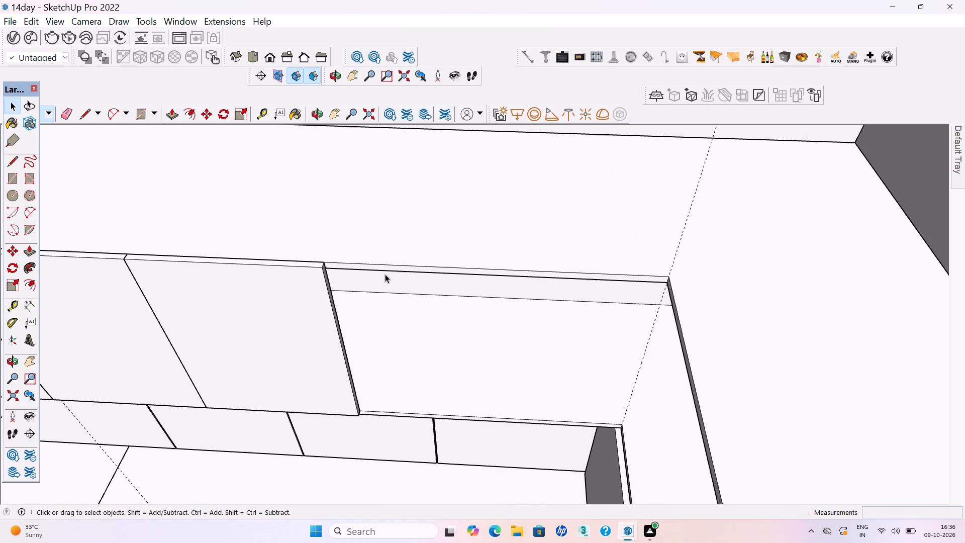
scroll(385, 274, up, 3)
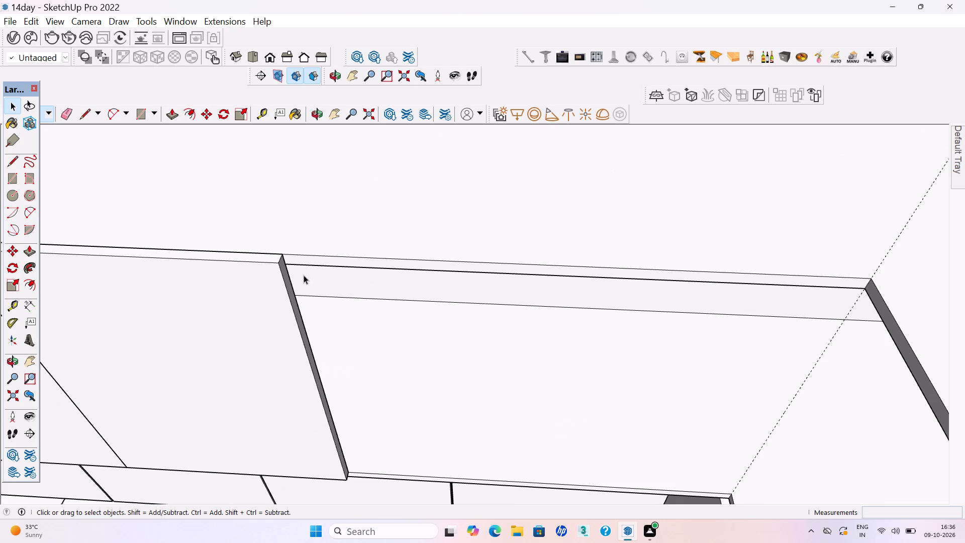
key(r)
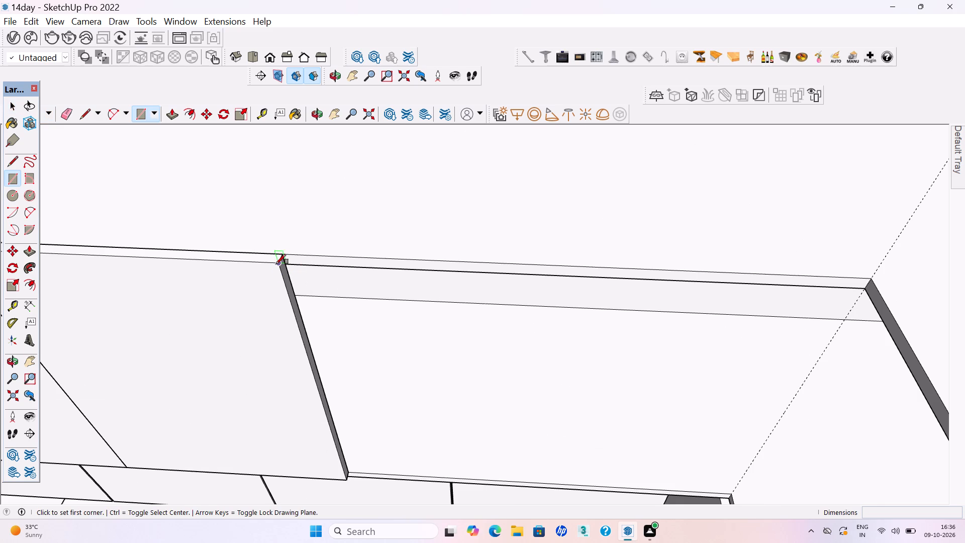
click(285, 255)
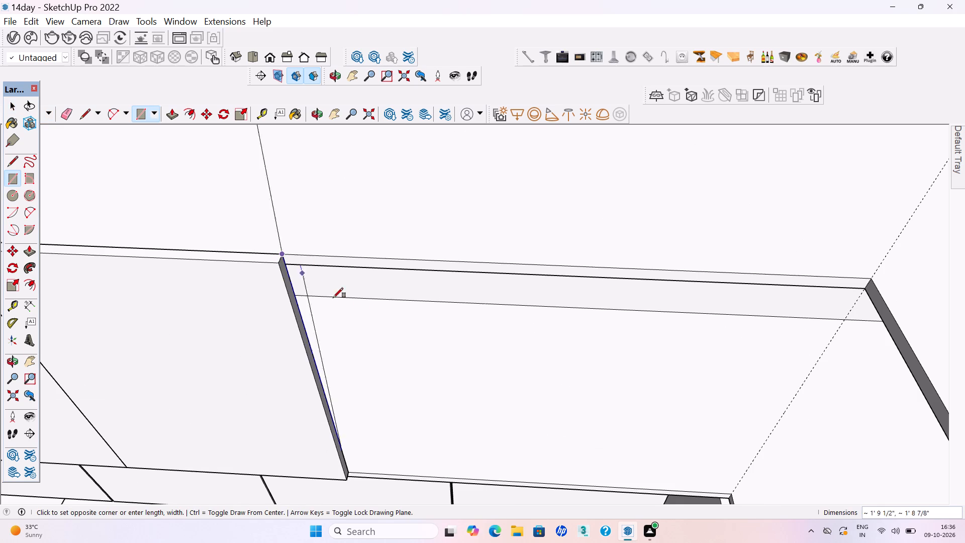
scroll(366, 326, down, 4)
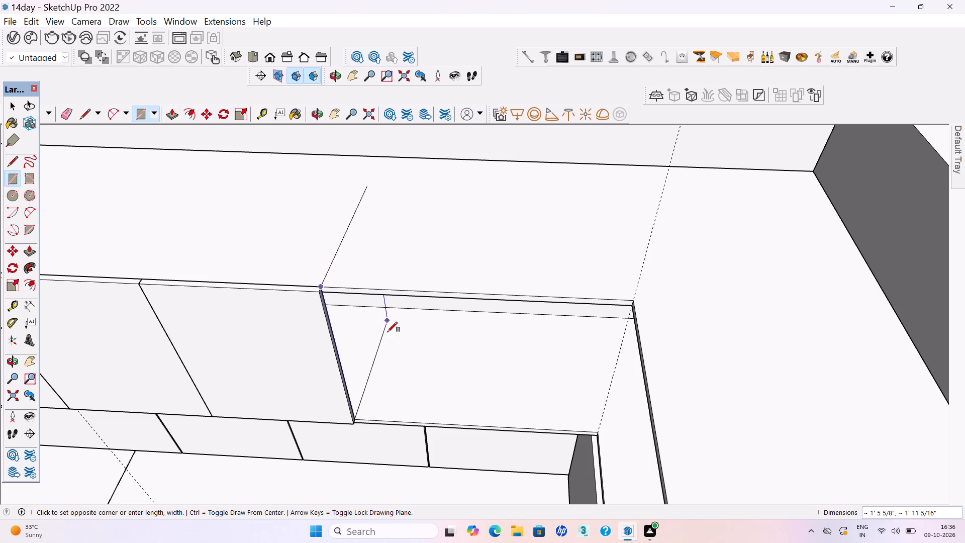
click(477, 427)
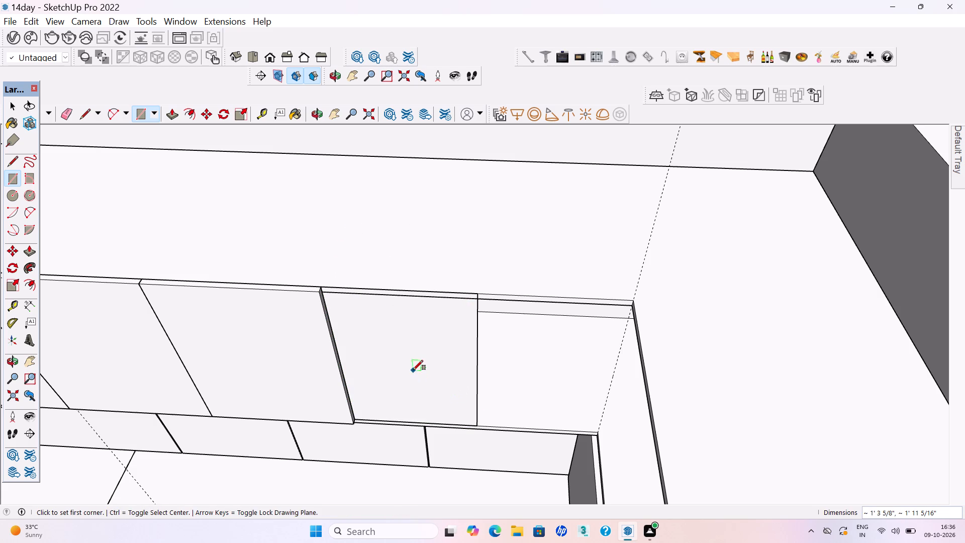
key(p)
click(351, 312)
click(314, 309)
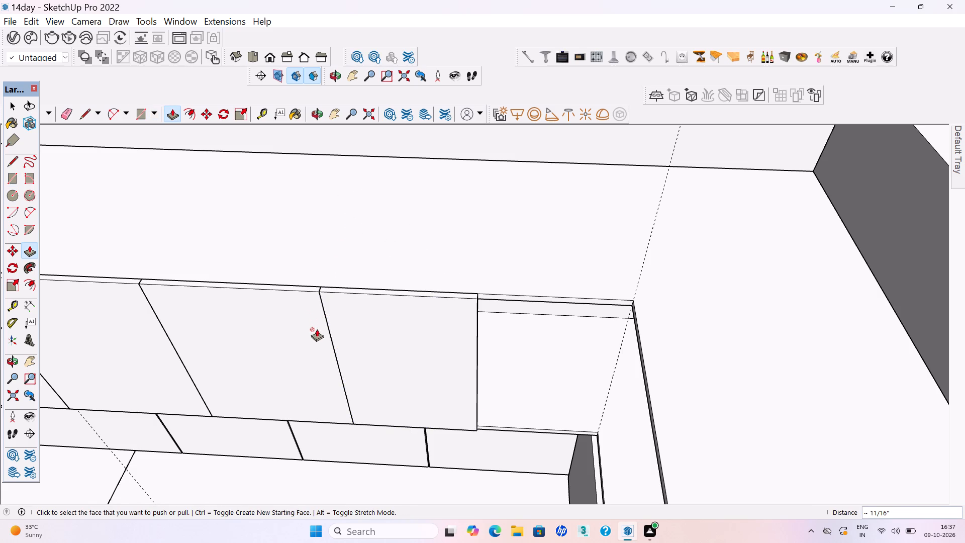
key(space)
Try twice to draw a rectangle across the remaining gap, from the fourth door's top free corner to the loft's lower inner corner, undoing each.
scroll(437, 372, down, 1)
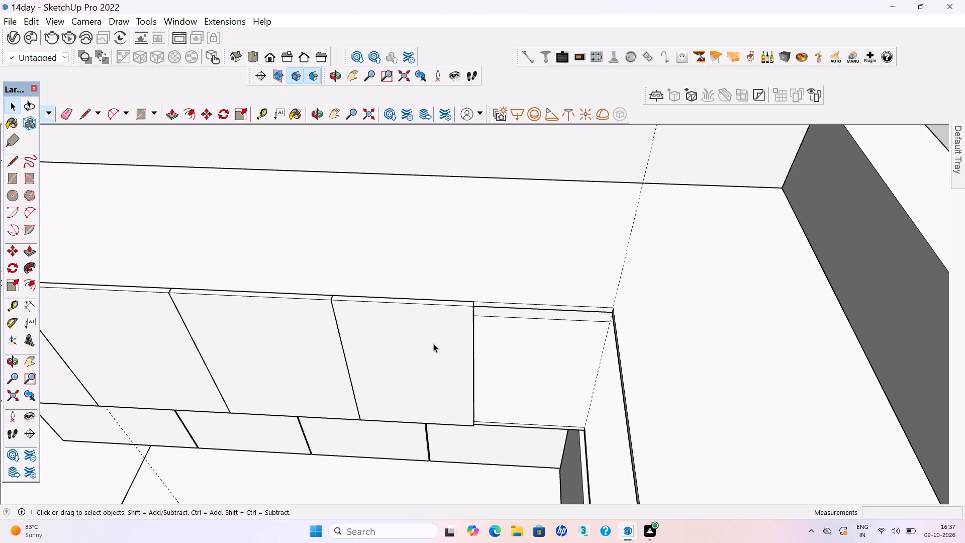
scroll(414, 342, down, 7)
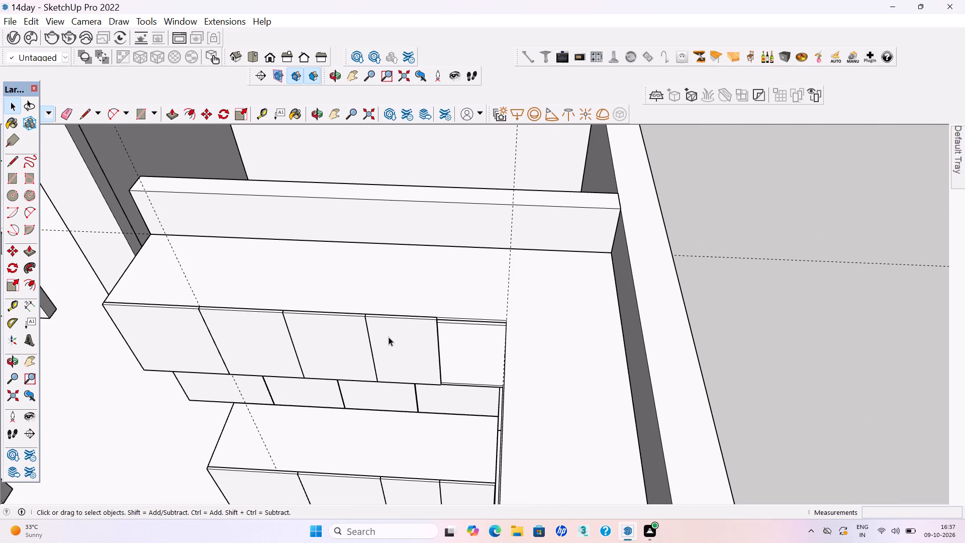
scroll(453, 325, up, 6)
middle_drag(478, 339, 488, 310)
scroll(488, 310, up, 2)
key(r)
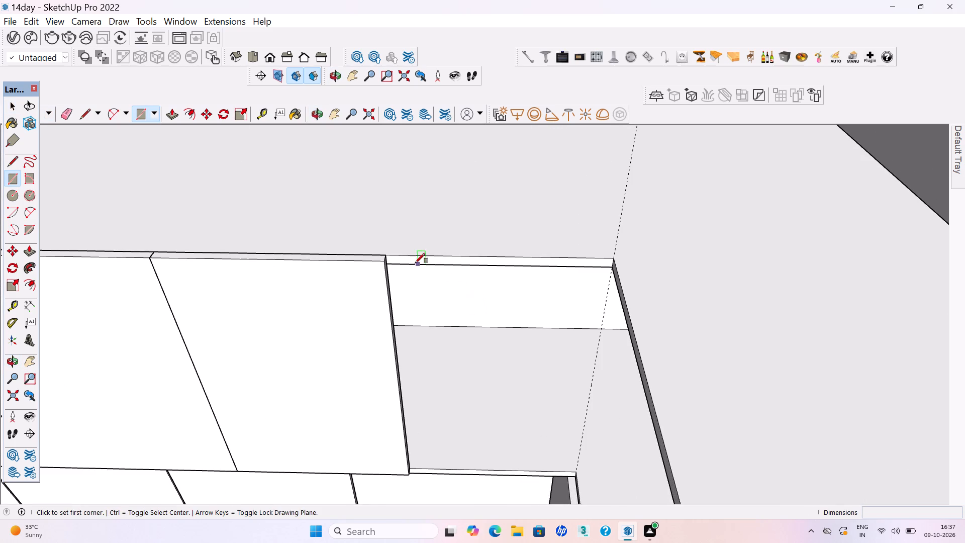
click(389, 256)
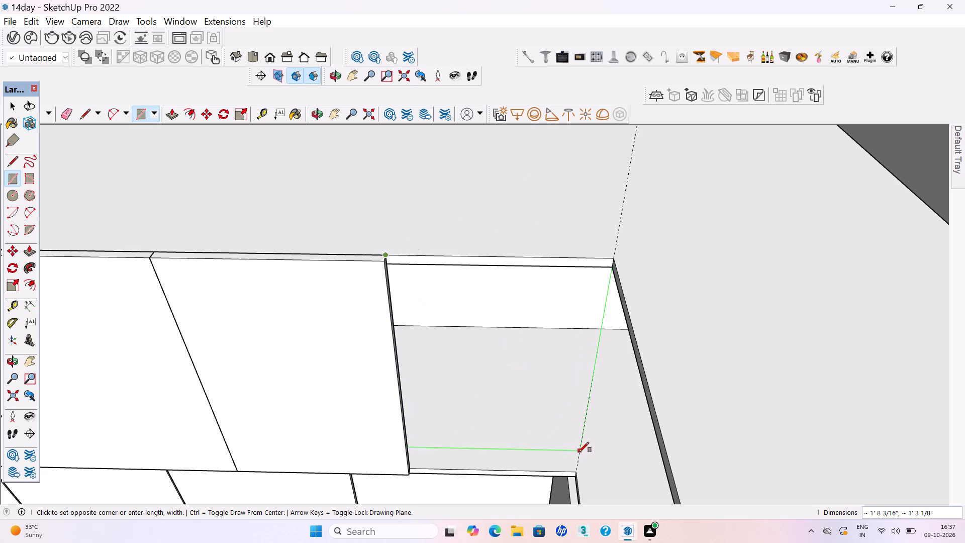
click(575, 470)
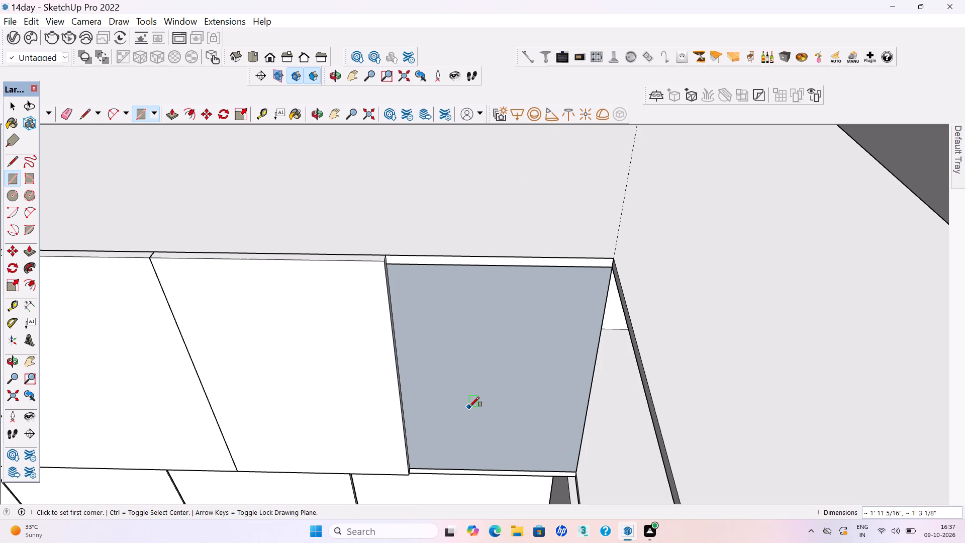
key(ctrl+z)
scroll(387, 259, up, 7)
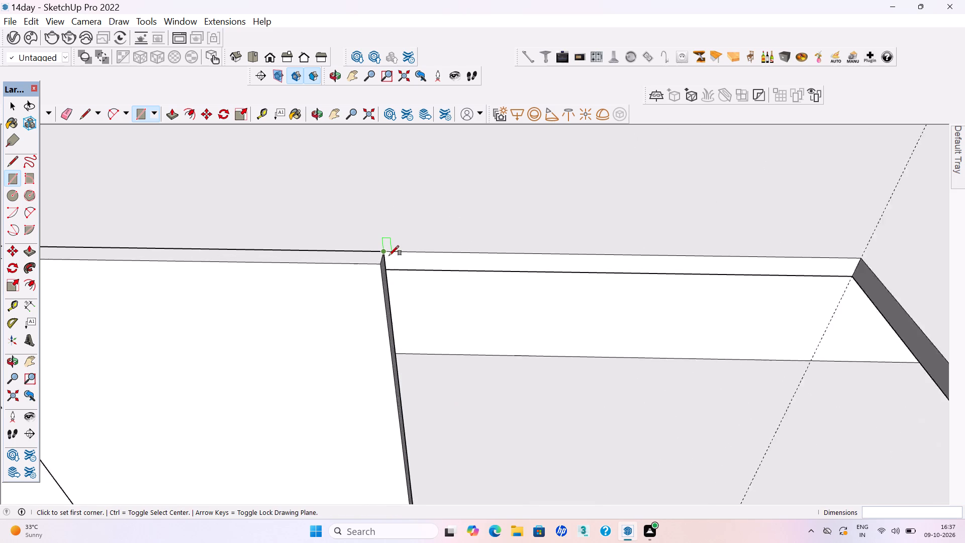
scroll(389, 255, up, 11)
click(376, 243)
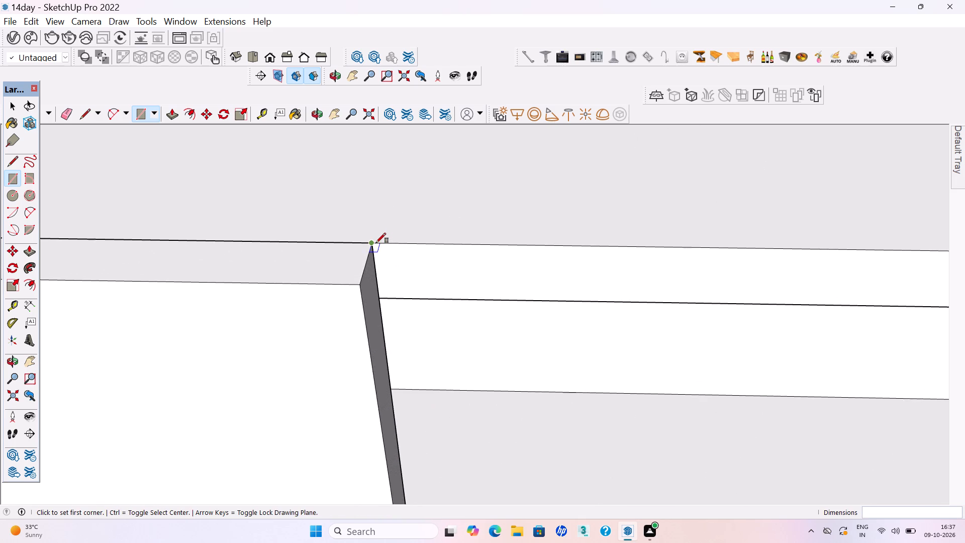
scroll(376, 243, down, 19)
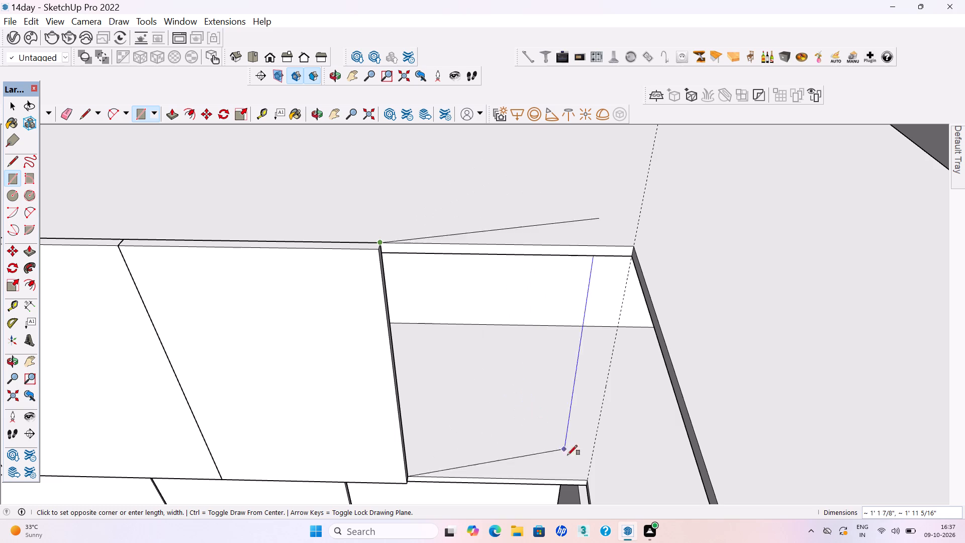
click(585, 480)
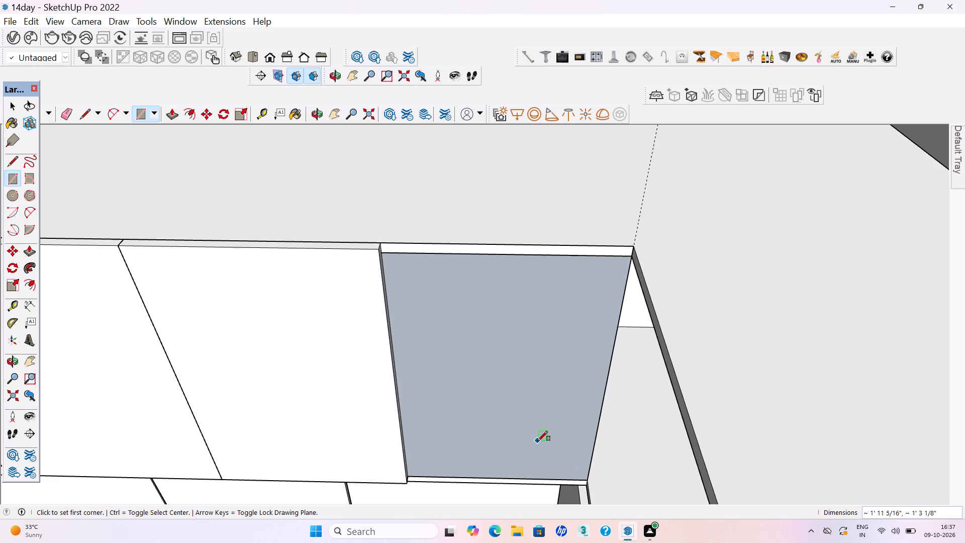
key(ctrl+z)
Draw a fifth door rectangle about 1' 2 5/8" by 1' 11 5/16" from the loft's inner top corner and pull it out about 11/16".
click(631, 244)
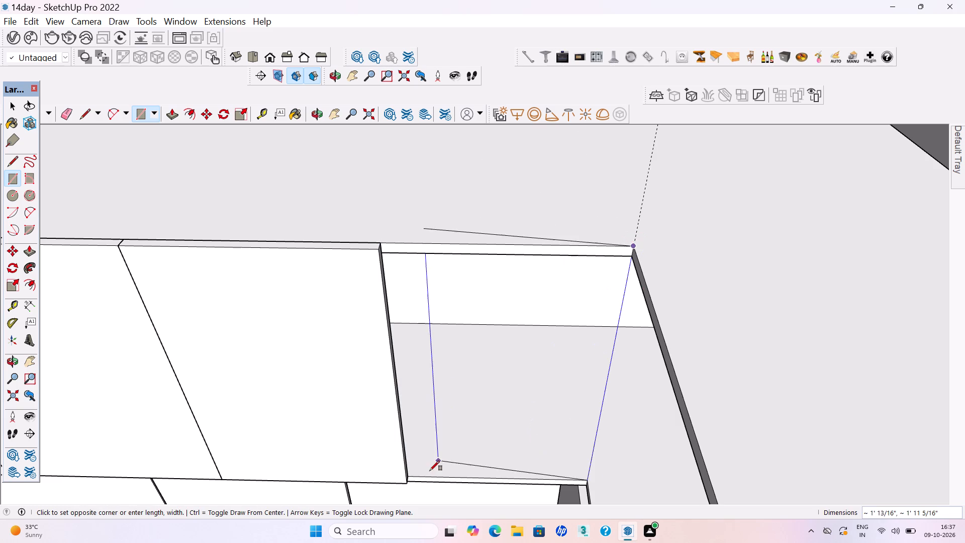
click(414, 477)
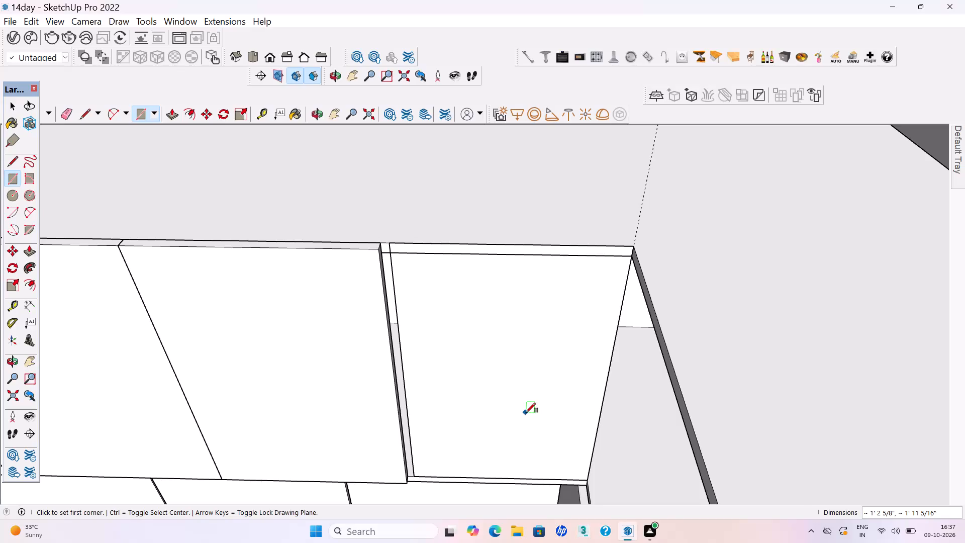
key(p)
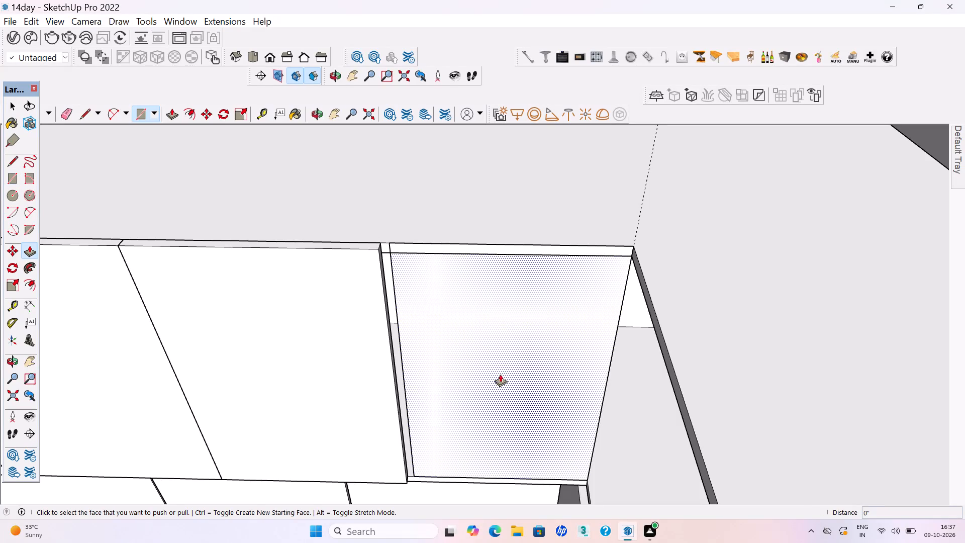
click(440, 281)
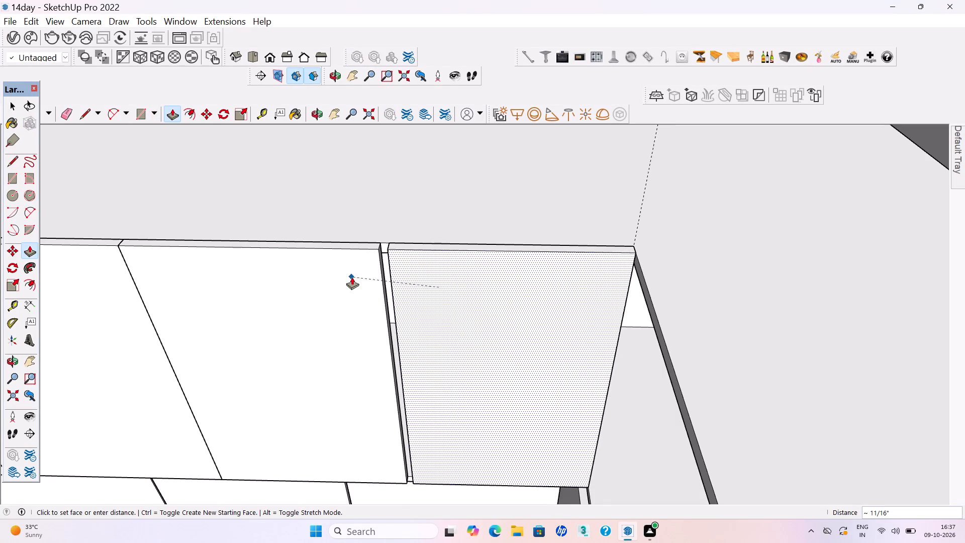
click(352, 277)
key(space)
Make the fifth loft door a group, including all its faces and edges.
middle_drag(475, 275, 480, 317)
double_click(472, 316)
click(472, 315)
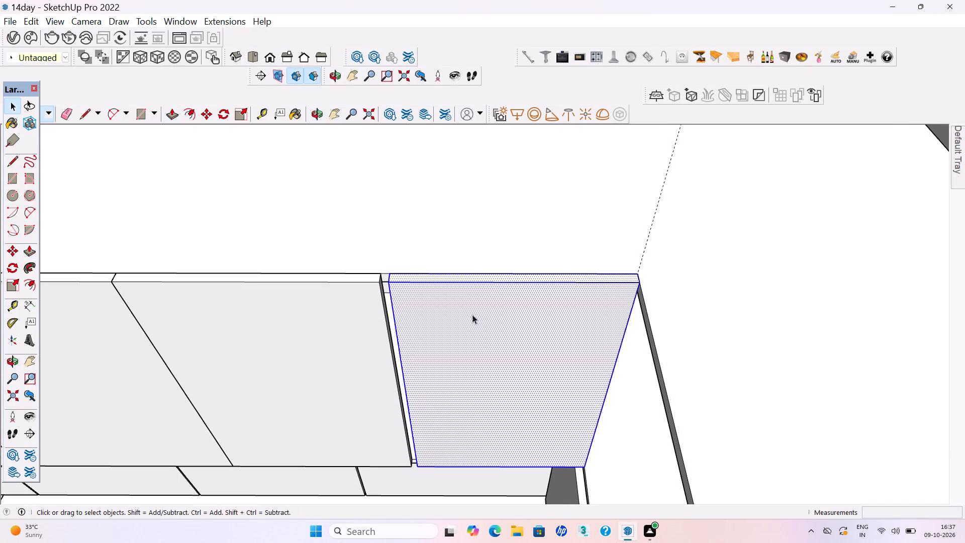
right_click(472, 315)
click(520, 159)
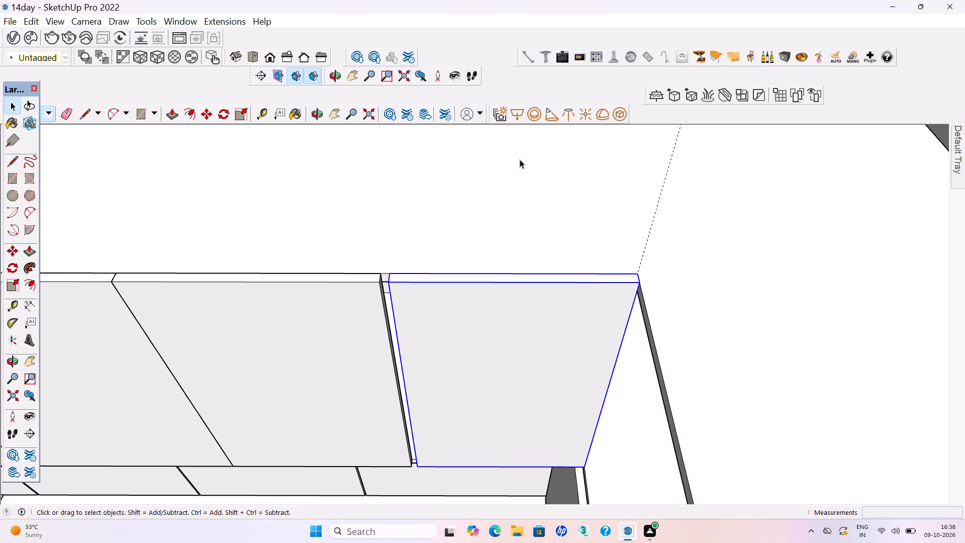
Inside the fifth door's group, pull its side face 3/8" towards the fourth door to close the gap between them.
scroll(528, 236, down, 3)
scroll(437, 258, up, 9)
middle_drag(398, 262, 399, 259)
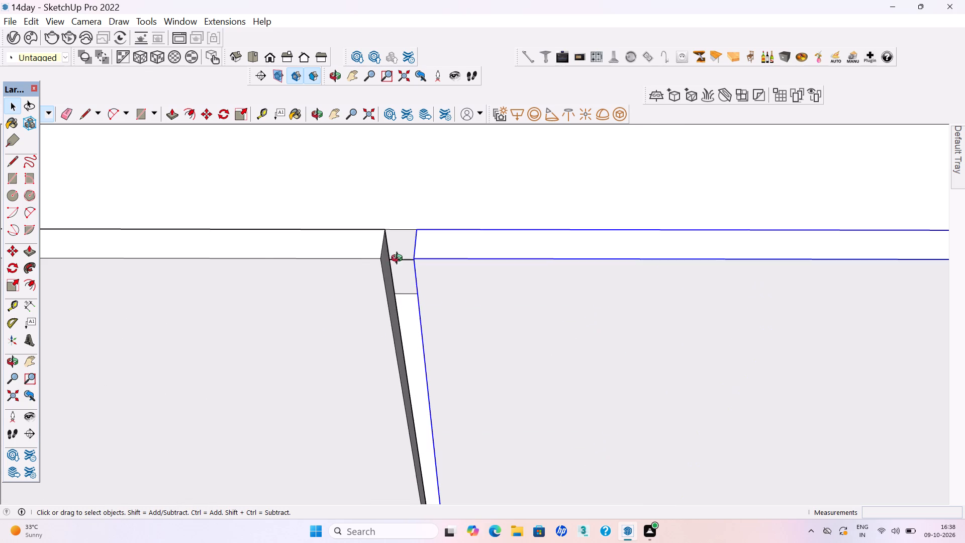
middle_drag(399, 259, 462, 273)
scroll(582, 294, up, 5)
scroll(525, 300, up, 2)
middle_drag(507, 291, 490, 293)
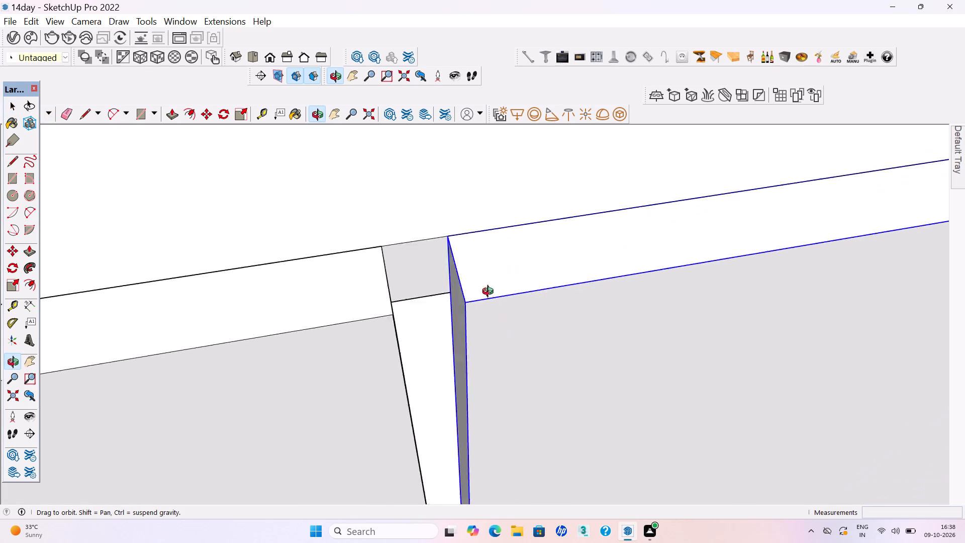
middle_drag(490, 293, 507, 286)
double_click(529, 257)
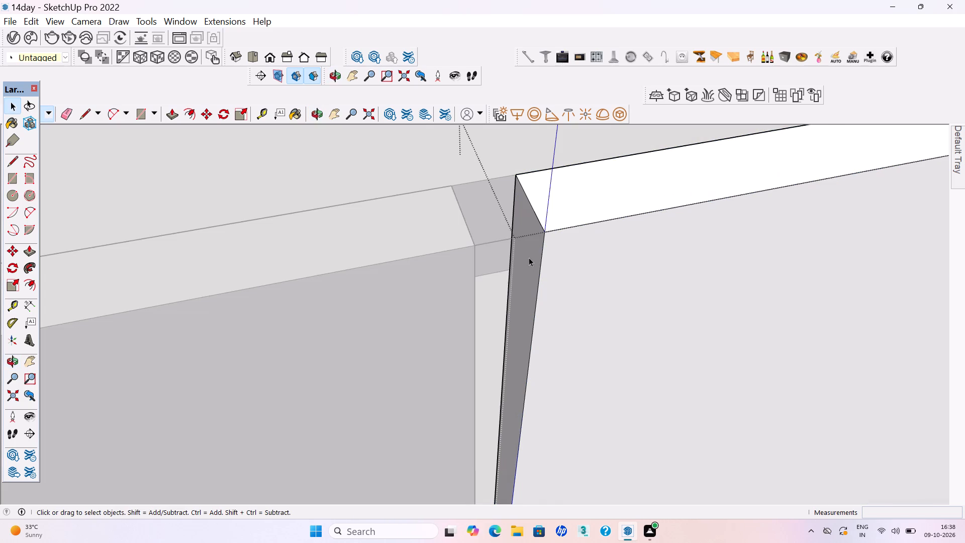
click(527, 254)
key(p)
click(527, 254)
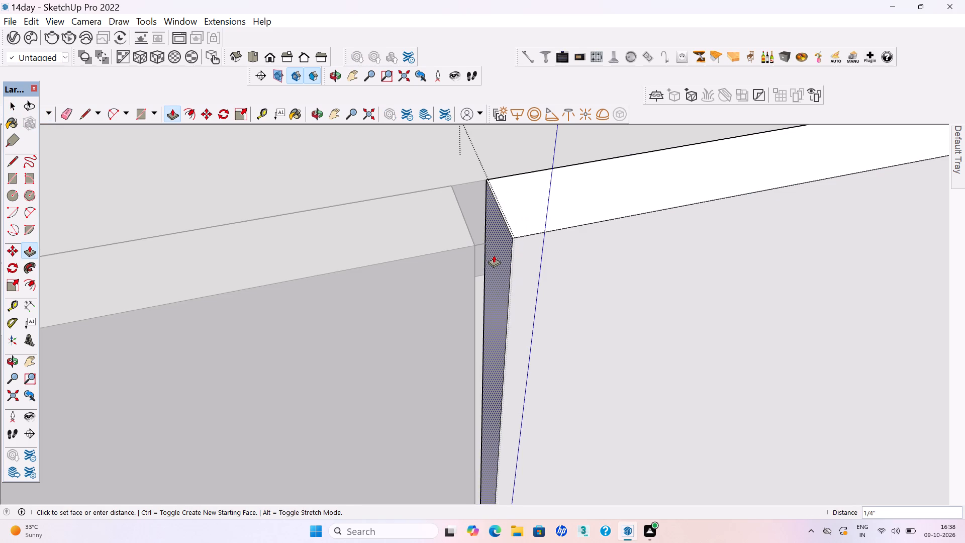
click(481, 257)
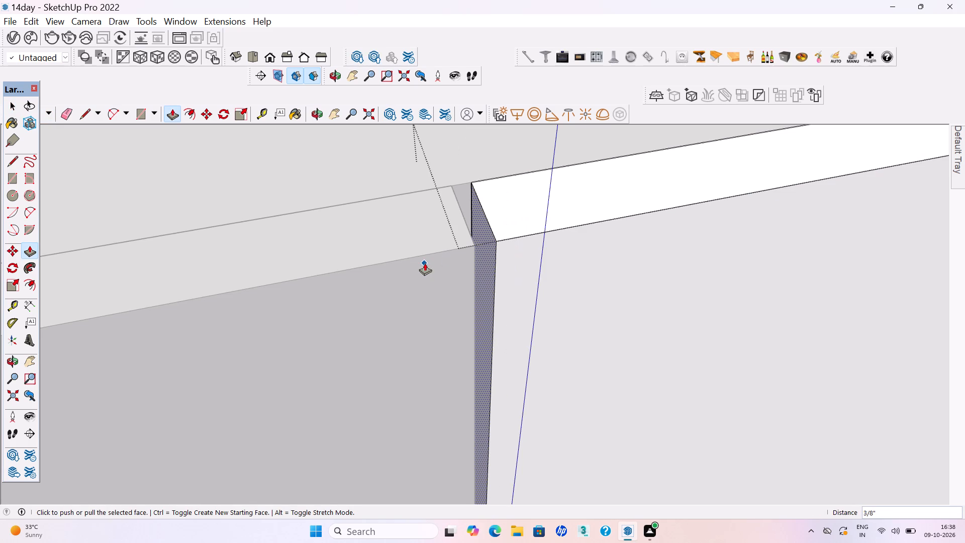
key(space)
scroll(461, 287, down, 4)
scroll(444, 285, down, 17)
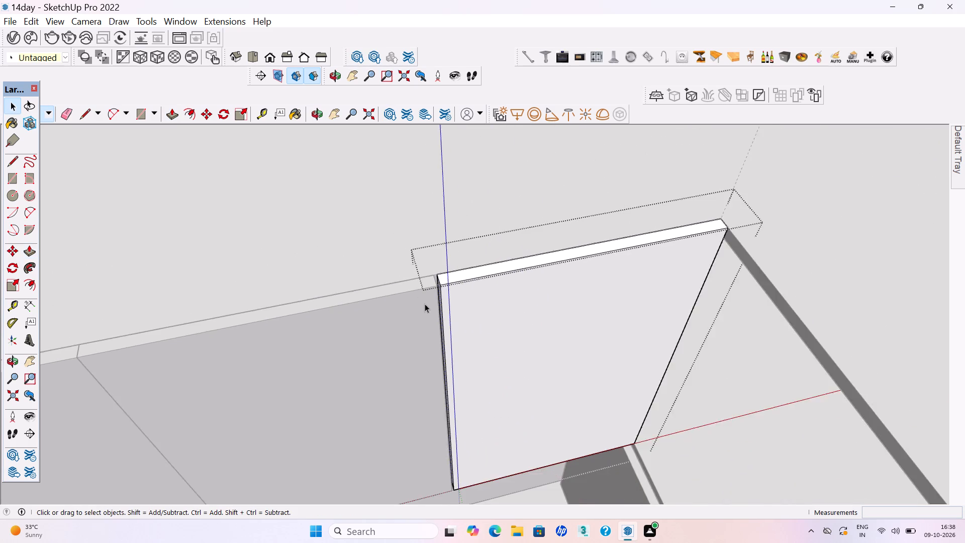
scroll(425, 304, down, 19)
click(679, 253)
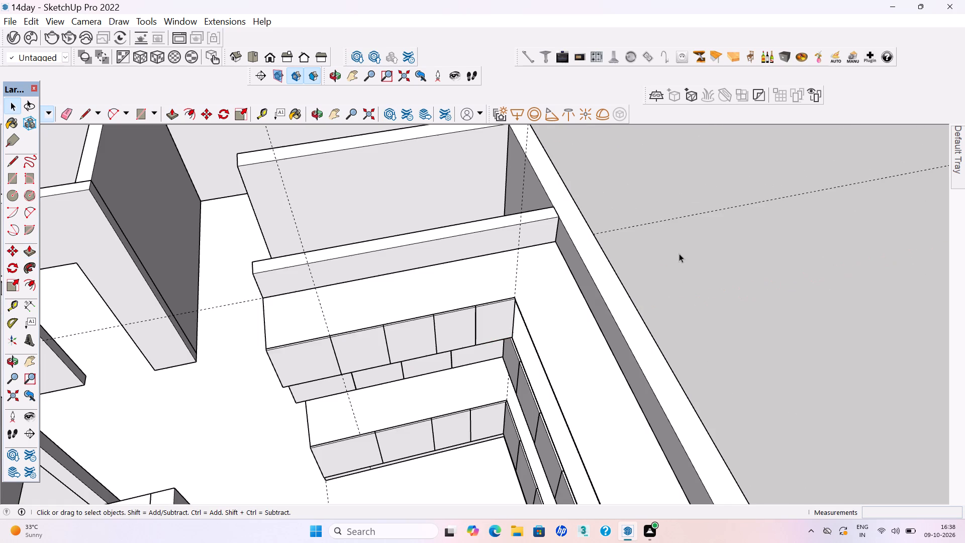
Save the model with the five loft doors.
key(ctrl+s)
key(ctrl+s)
key(ctrl+s)
key(ctrl+s)
key(ctrl+s)
key(ctrl+s)
key(ctrl+s)
key(ctrl+s)
key(ctrl+s)
key(ctrl+s)
key(ctrl+s)
key(ctrl+s)
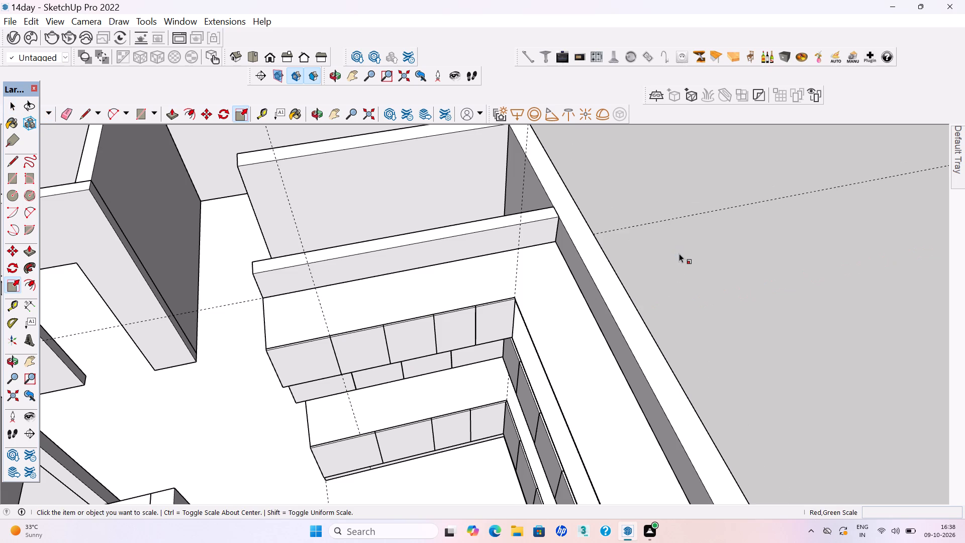
On the loft's other leg, draw a door rectangle about 1' 11 5/16" by 1' 11 1/2" starting beside the inner corner.
key(space)
scroll(682, 254, down, 5)
middle_drag(706, 301, 634, 309)
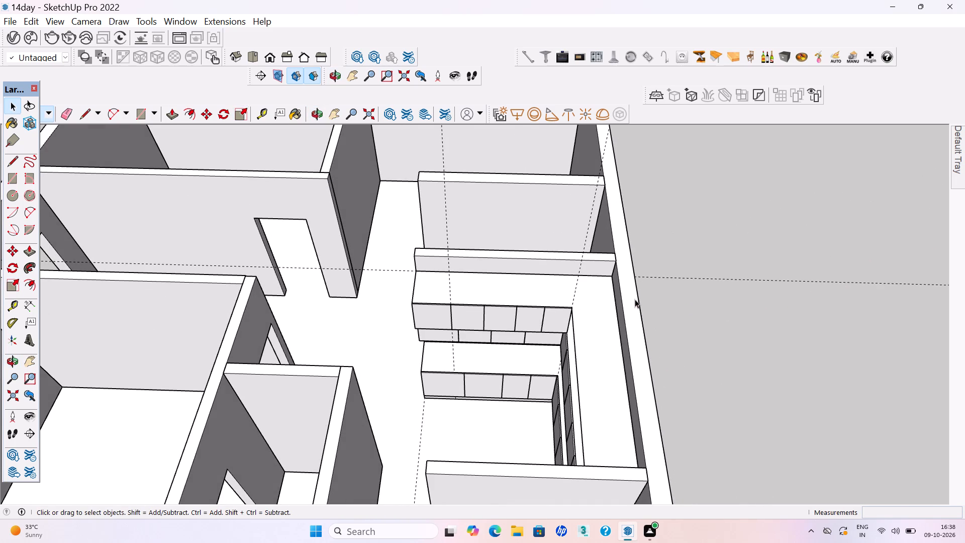
scroll(636, 297, up, 1)
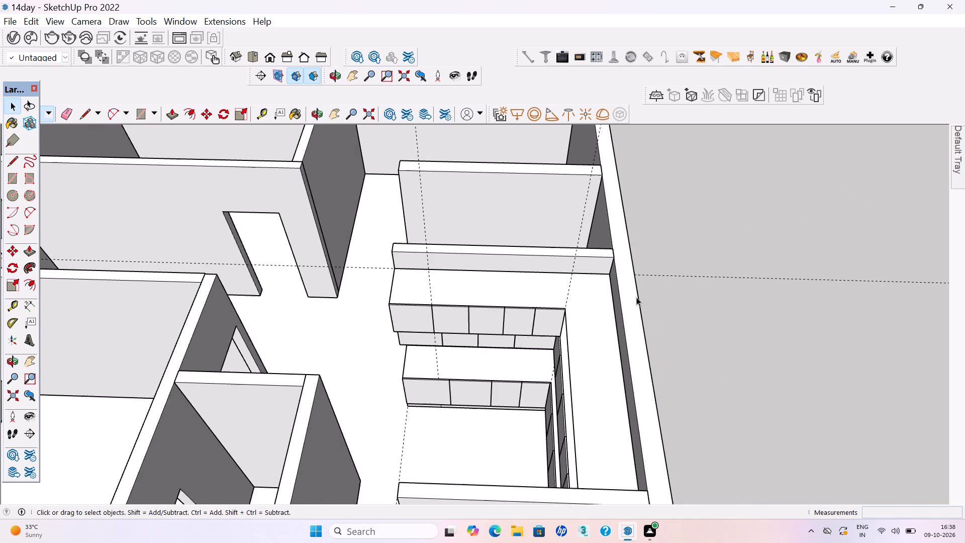
scroll(636, 297, up, 1)
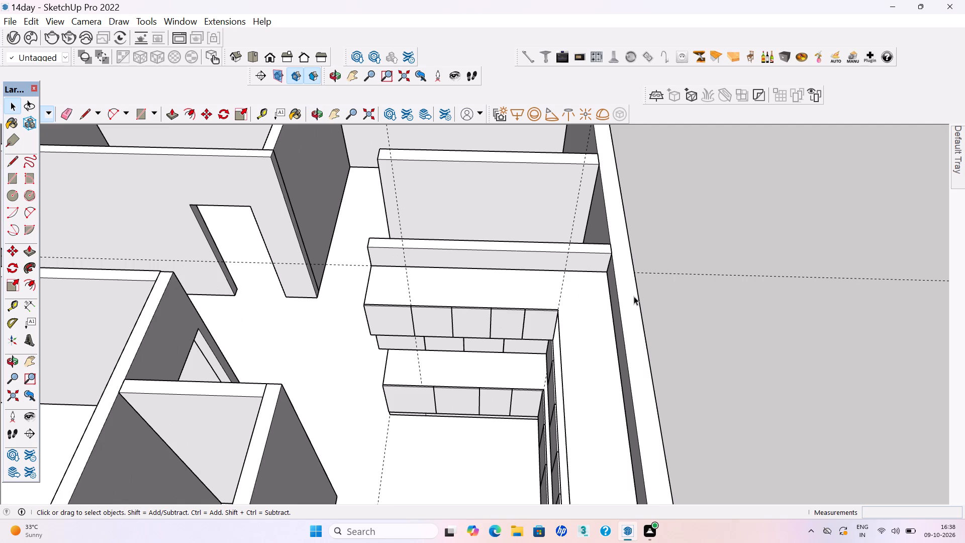
scroll(429, 128, down, 2)
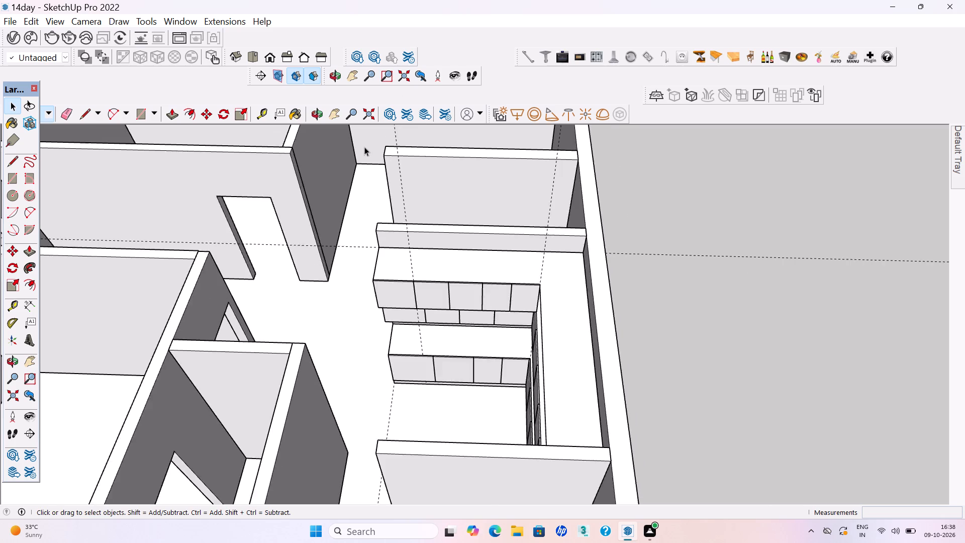
scroll(364, 147, down, 3)
middle_drag(429, 299, 732, 337)
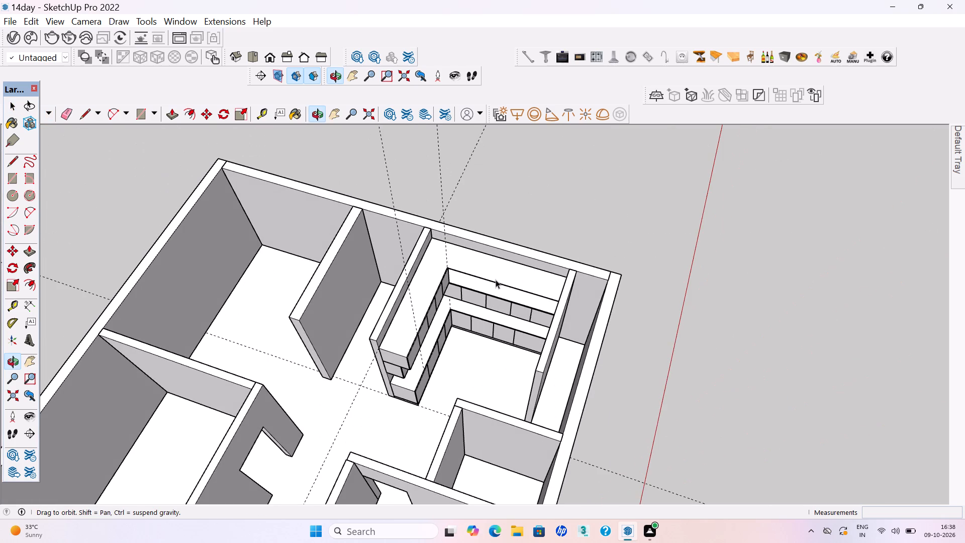
scroll(482, 289, up, 1)
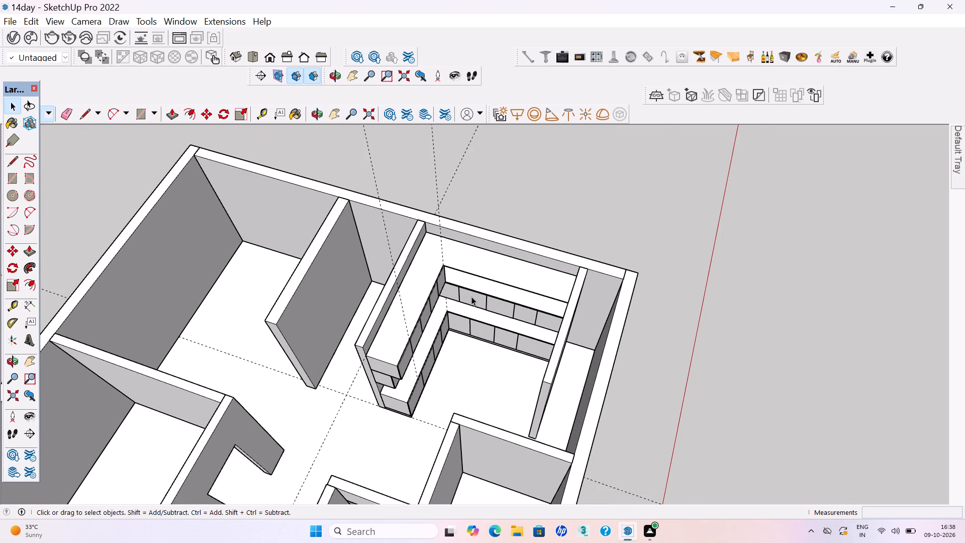
scroll(383, 284, down, 1)
middle_drag(415, 288, 449, 288)
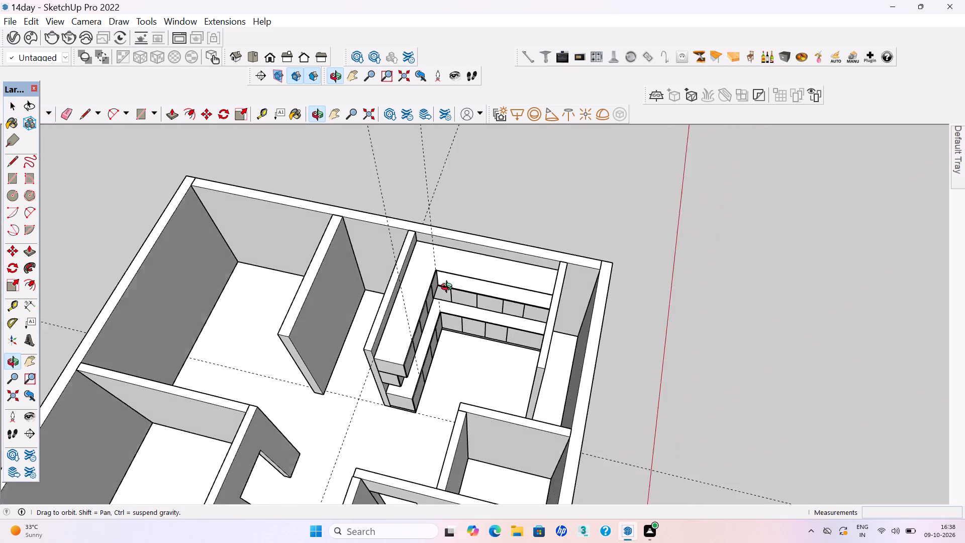
middle_drag(449, 288, 451, 288)
scroll(558, 338, up, 2)
scroll(485, 322, up, 3)
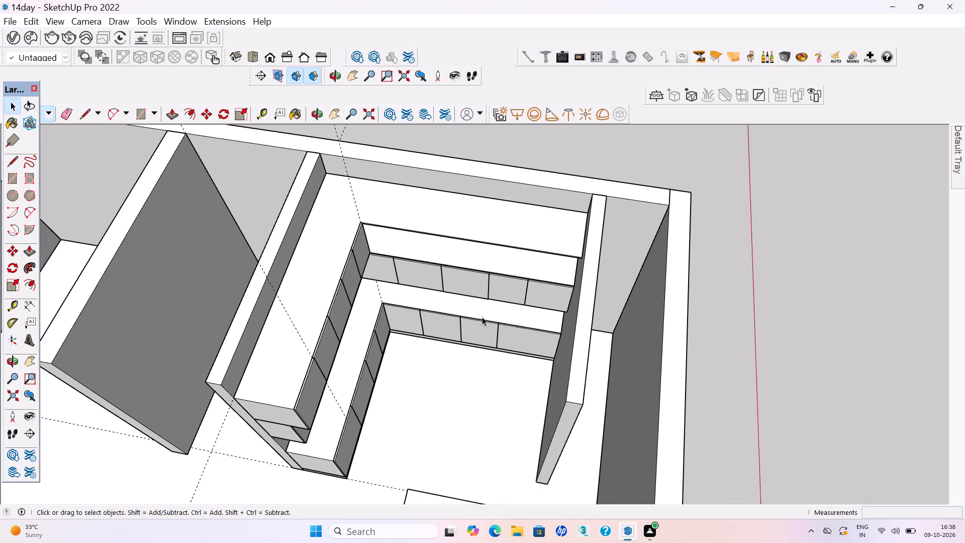
middle_drag(500, 307, 524, 296)
scroll(523, 294, up, 1)
scroll(430, 366, down, 3)
middle_drag(436, 362, 450, 323)
scroll(447, 249, up, 3)
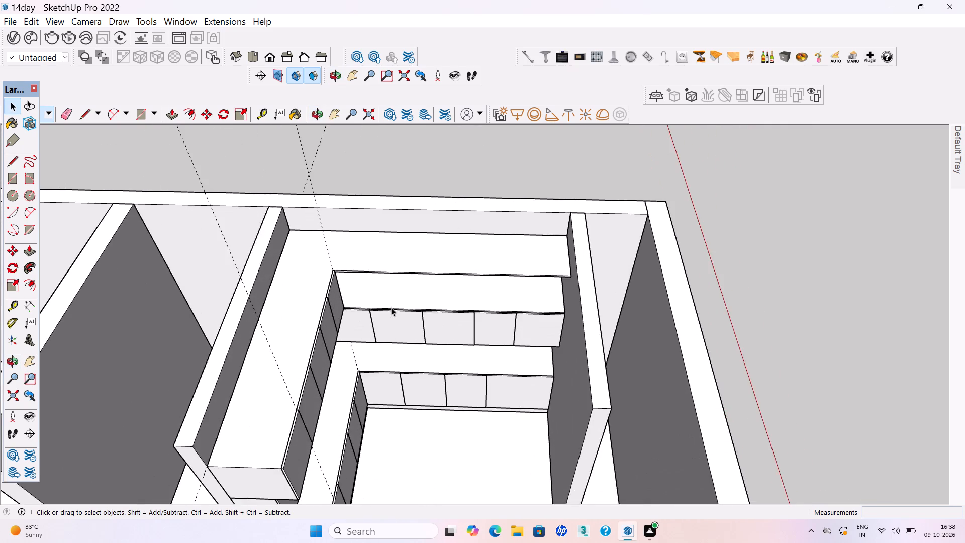
scroll(381, 309, up, 3)
key(r)
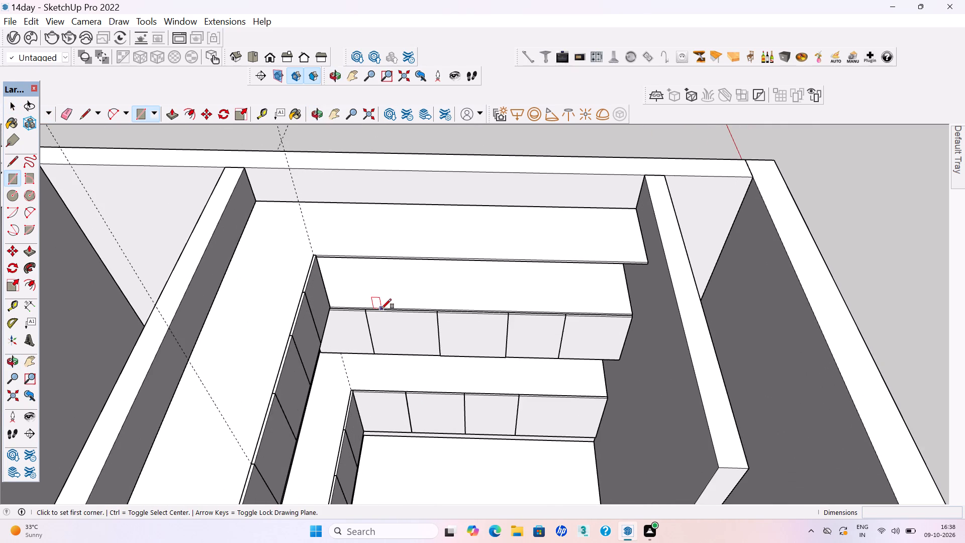
scroll(304, 246, up, 15)
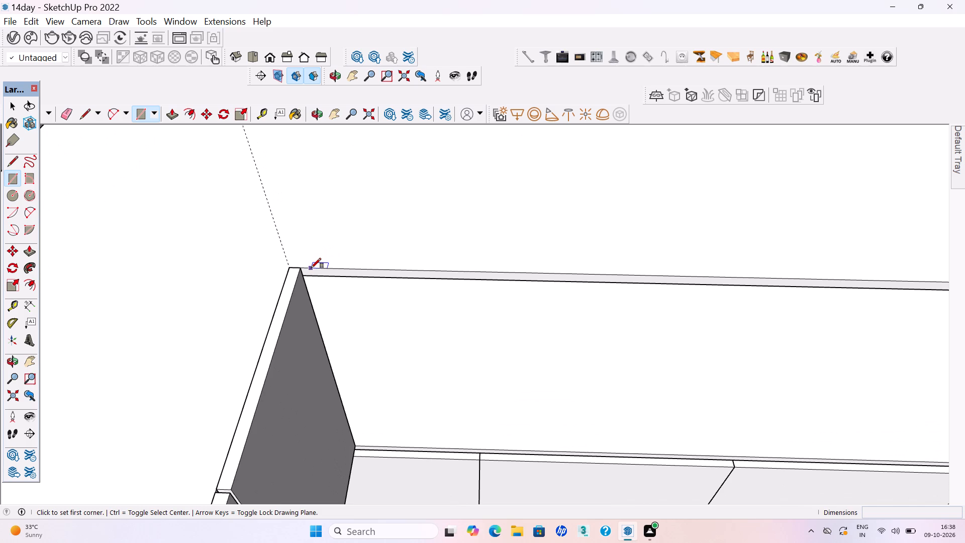
click(311, 268)
scroll(311, 268, down, 8)
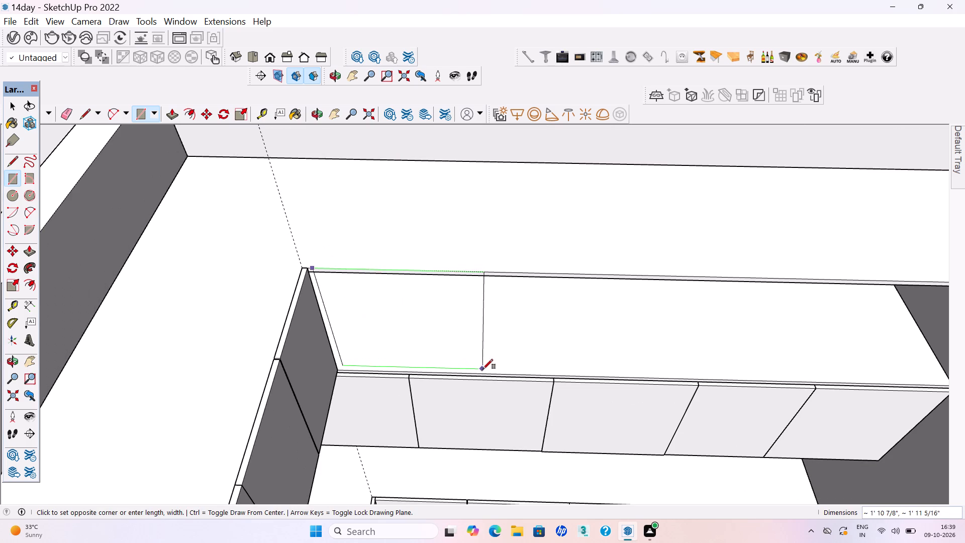
click(487, 372)
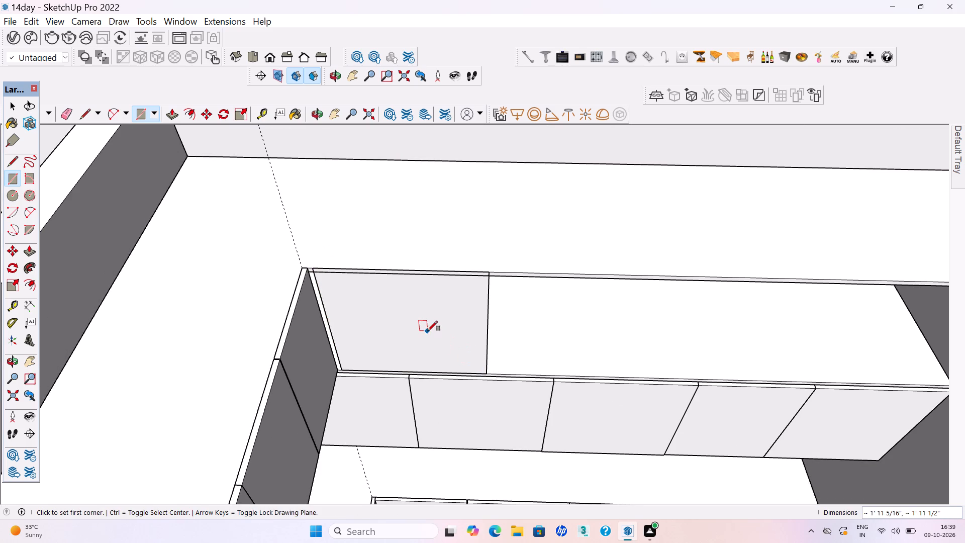
Pull the new door rectangle out 18 mm.
key(p)
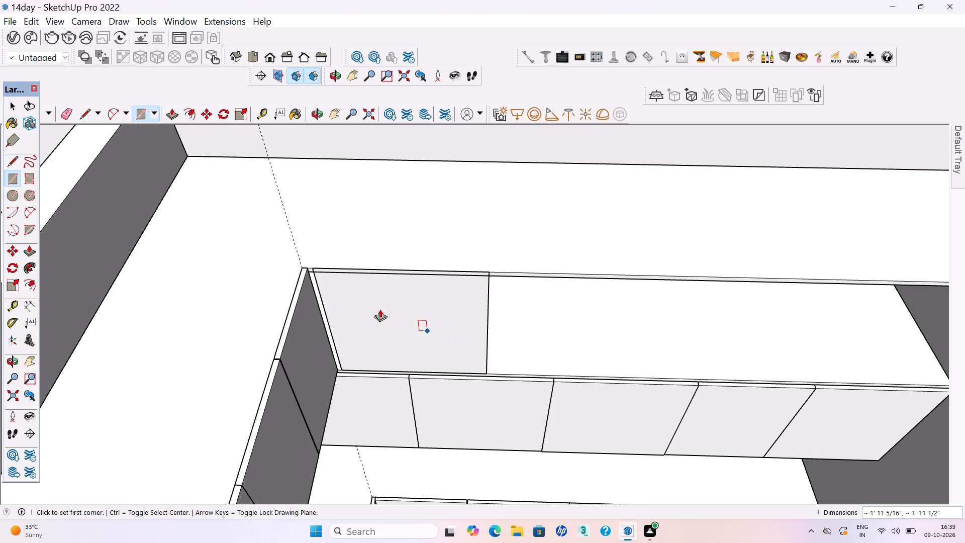
click(380, 309)
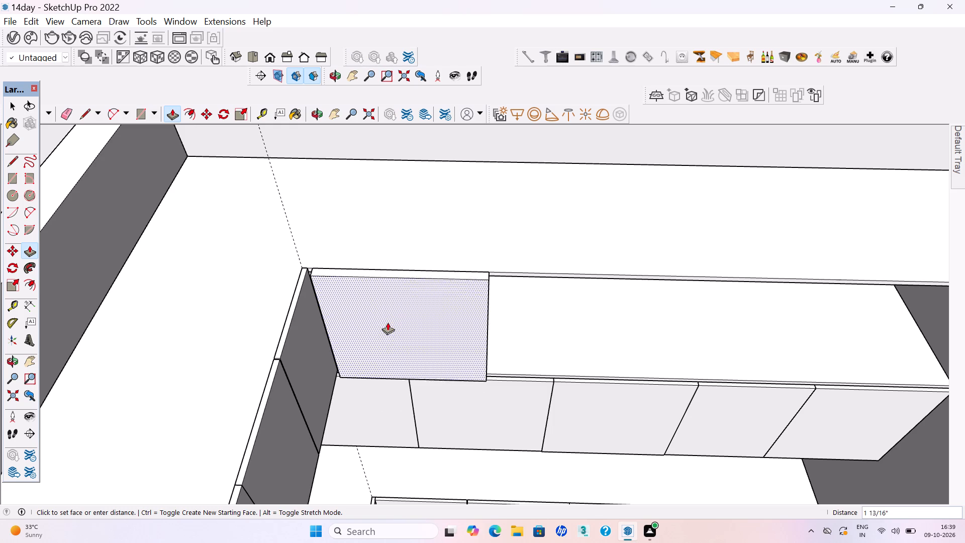
text(18mm)
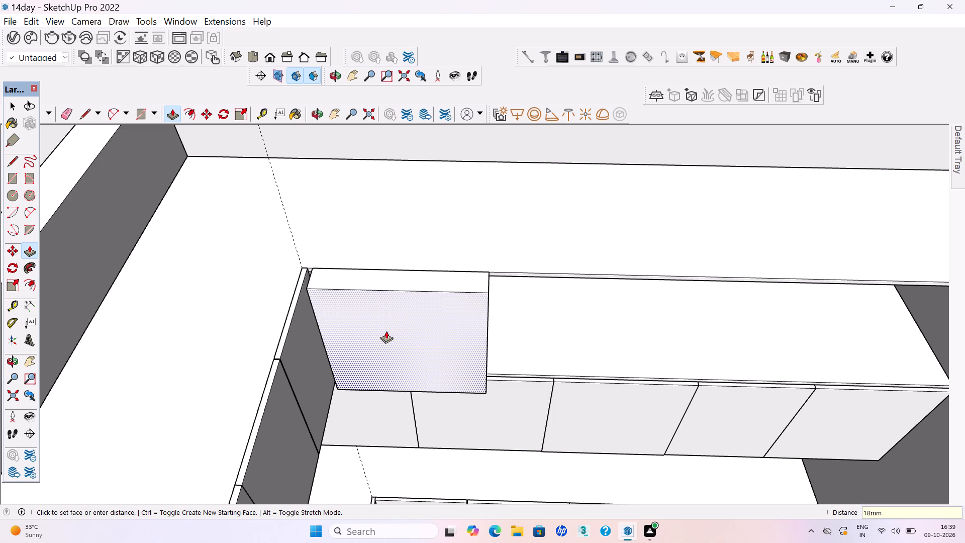
key(Return)
key(space)
Make the first door on this leg a group, including all its faces and edges.
scroll(294, 244, down, 2)
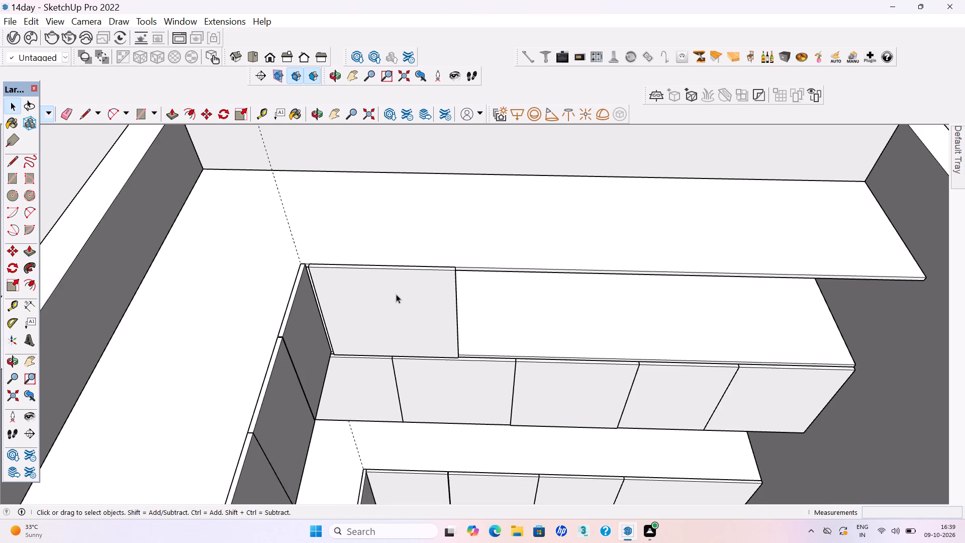
middle_drag(393, 302, 370, 350)
scroll(394, 329, up, 4)
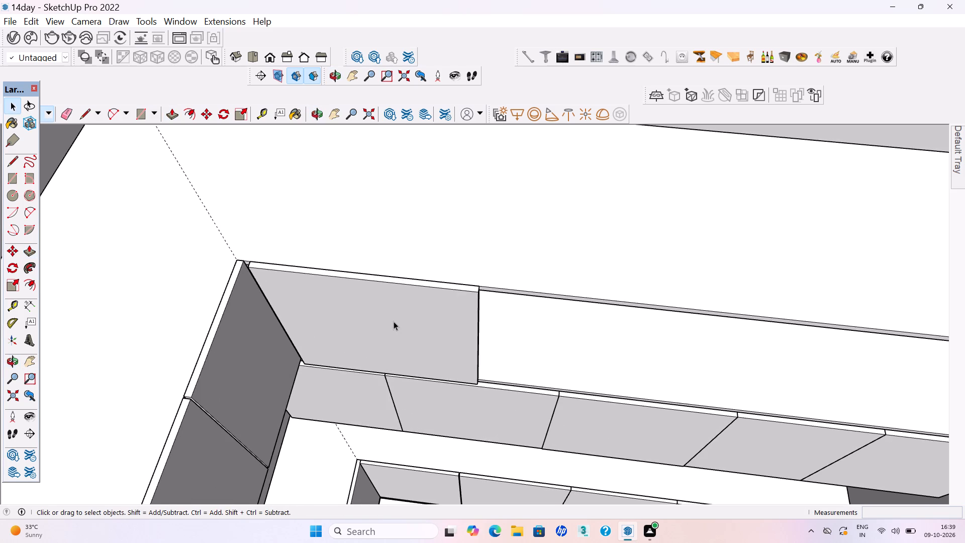
triple_click(394, 311)
right_click(394, 311)
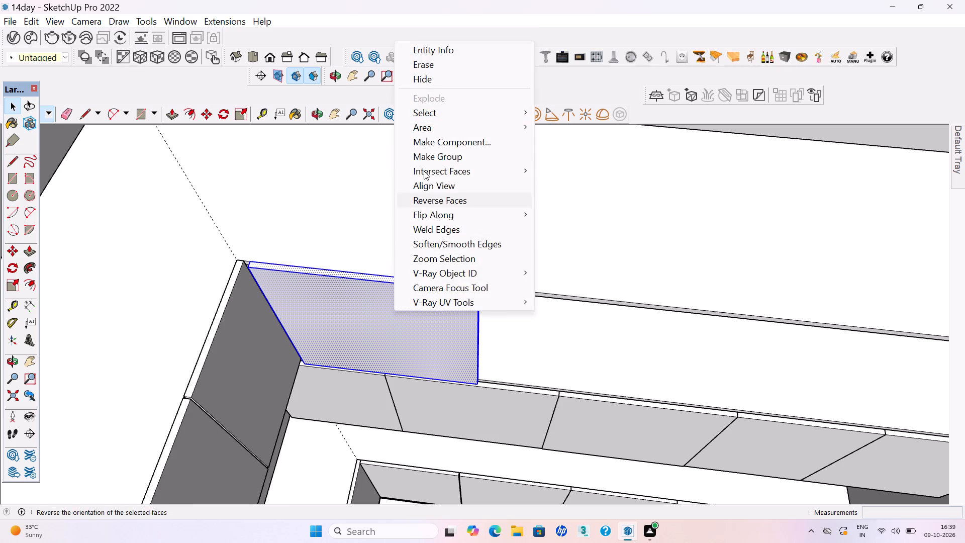
click(425, 154)
scroll(337, 326, down, 13)
middle_drag(352, 337, 365, 301)
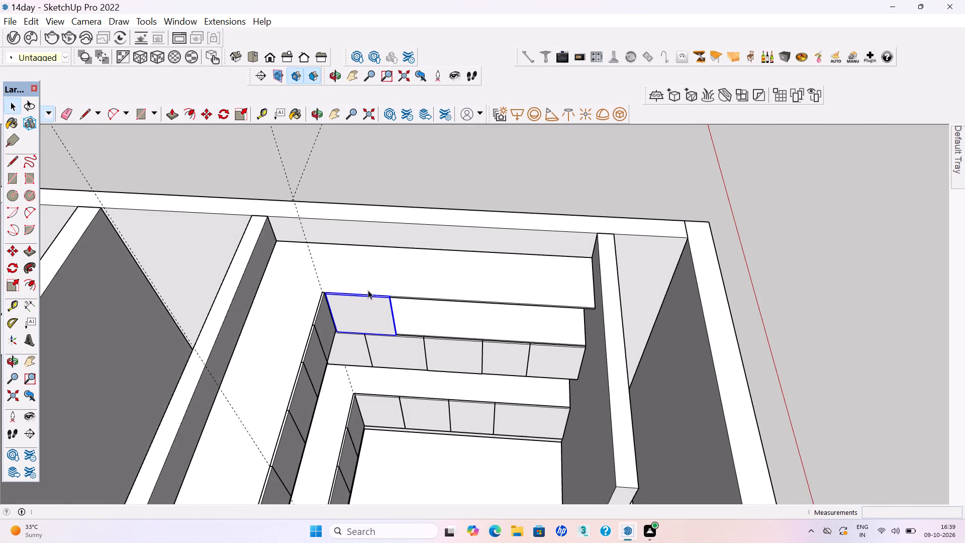
click(428, 168)
Draw the second door rectangle against the first door's free edge, spanning the full height of the loft front.
scroll(423, 296, up, 3)
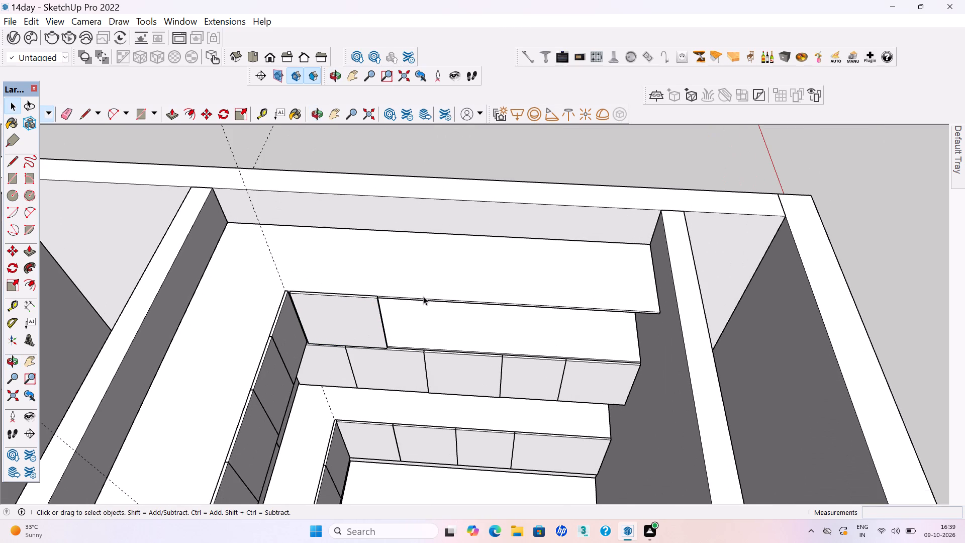
scroll(423, 296, up, 8)
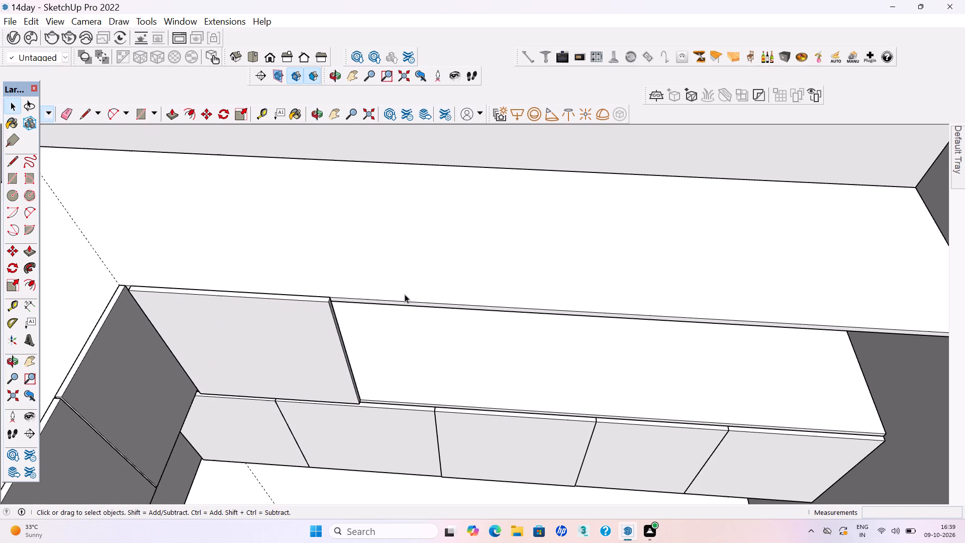
scroll(410, 296, down, 4)
scroll(469, 315, down, 2)
middle_drag(433, 320, 383, 289)
scroll(363, 284, up, 2)
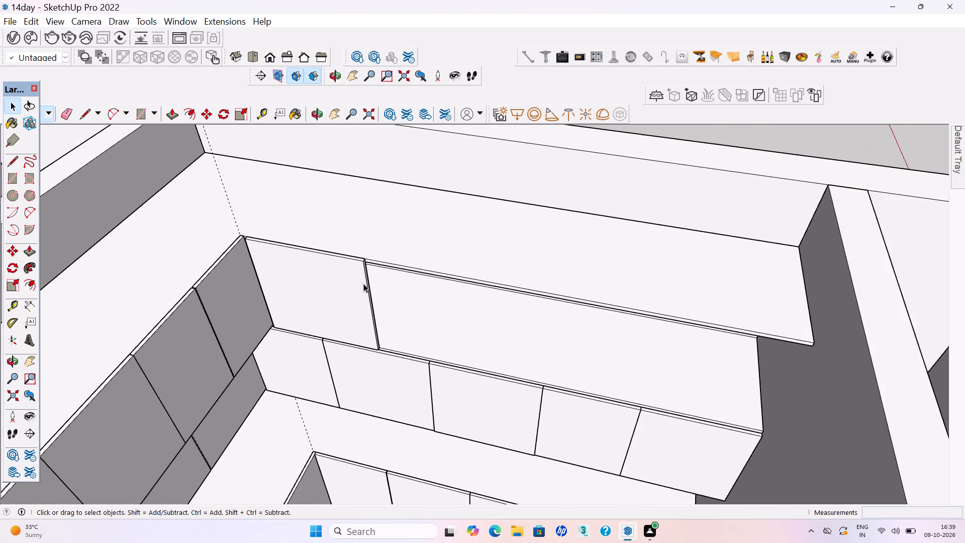
scroll(363, 284, up, 1)
key(r)
scroll(368, 255, up, 15)
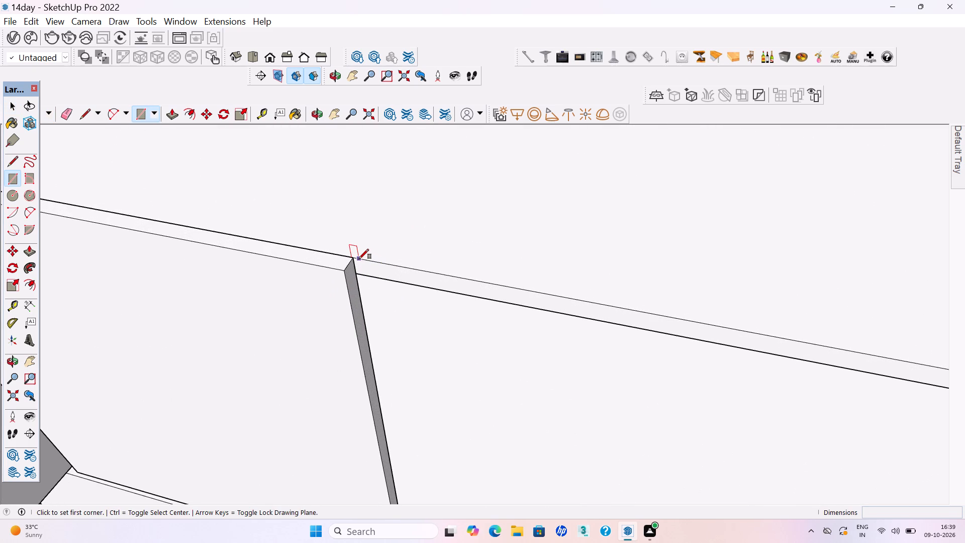
click(359, 259)
scroll(369, 260, down, 13)
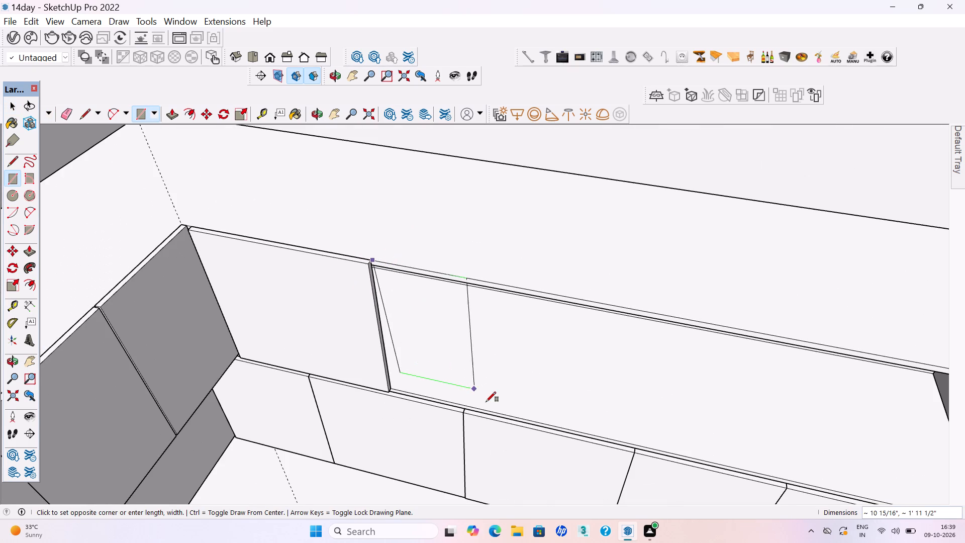
click(517, 415)
Pull the second door rectangle out 18 mm.
key(p)
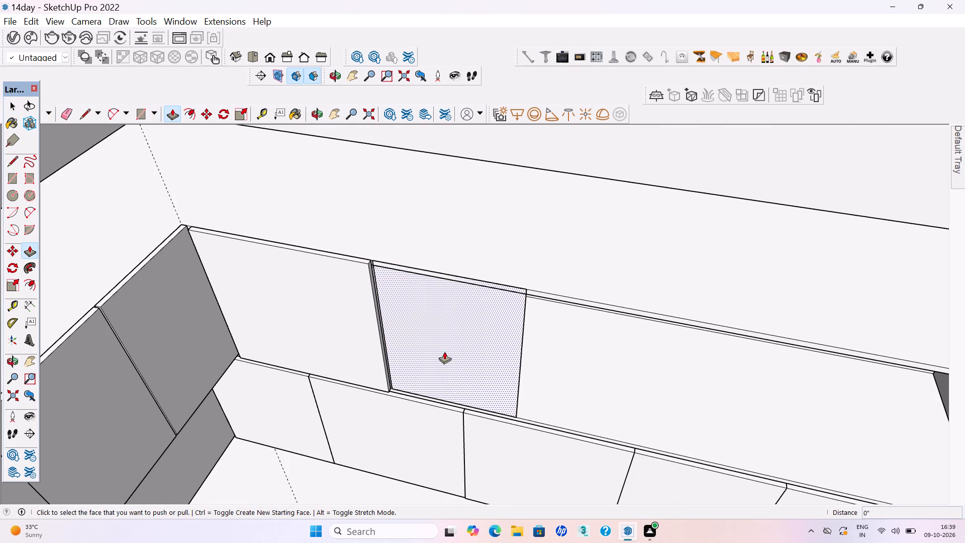
click(416, 313)
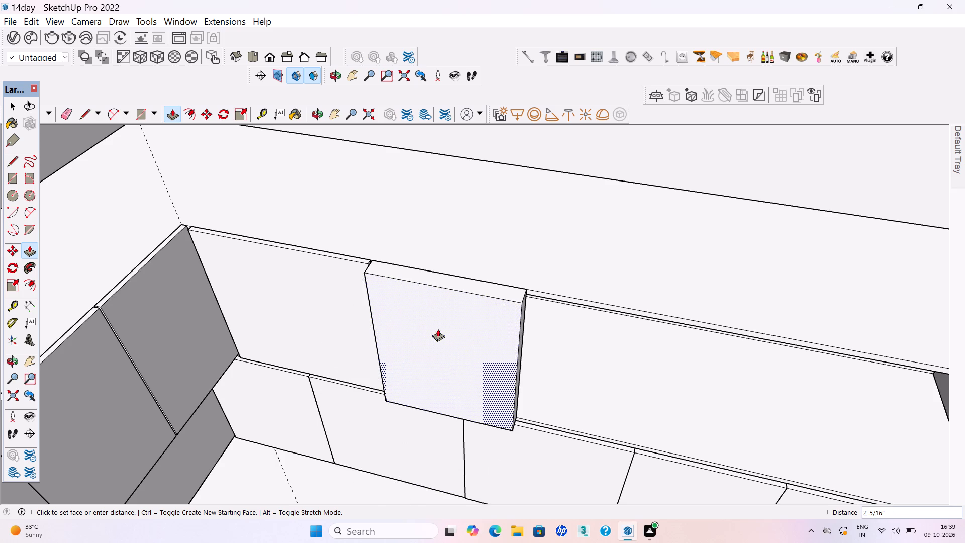
text(18mm)
key(Return)
key(space)
Widen the second door by pulling its free side face about 2 1/4" away from the first door.
scroll(403, 286, down, 2)
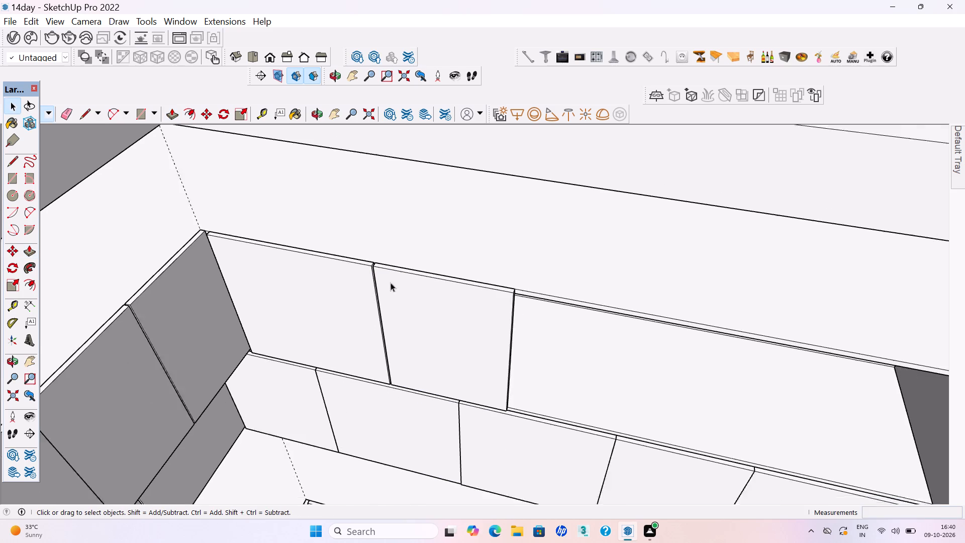
middle_drag(378, 287, 417, 346)
scroll(417, 323, up, 1)
scroll(565, 322, up, 4)
middle_drag(521, 316, 448, 305)
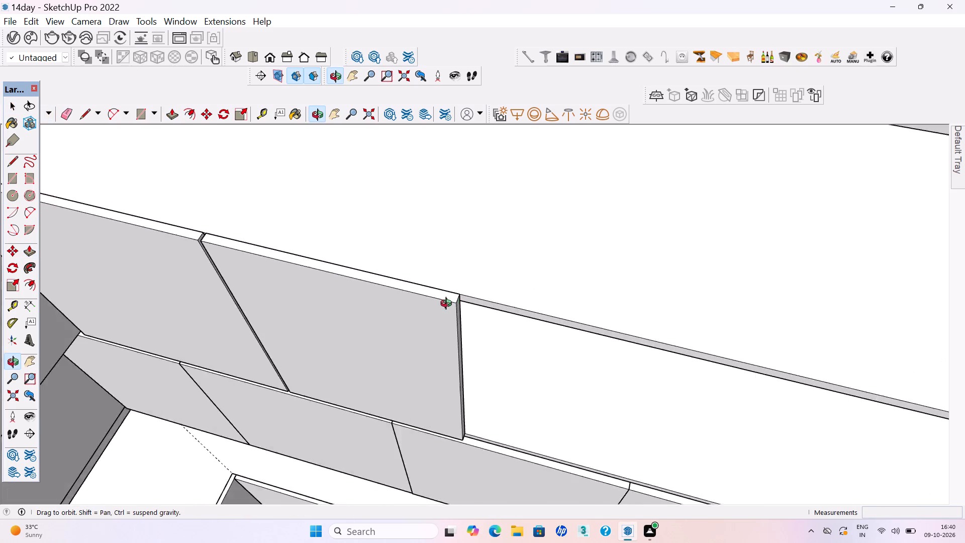
middle_drag(448, 305, 376, 294)
scroll(378, 274, up, 3)
click(393, 269)
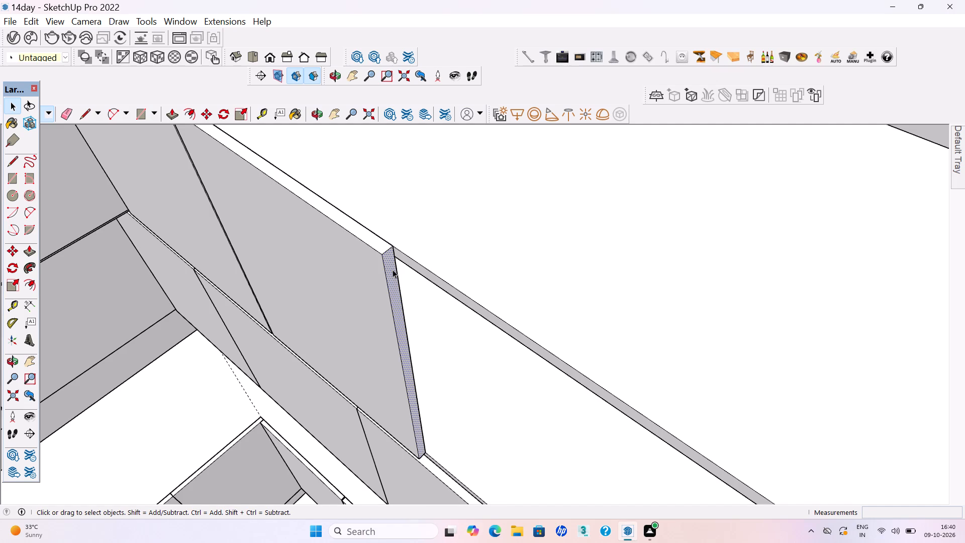
key(p)
click(393, 269)
click(422, 300)
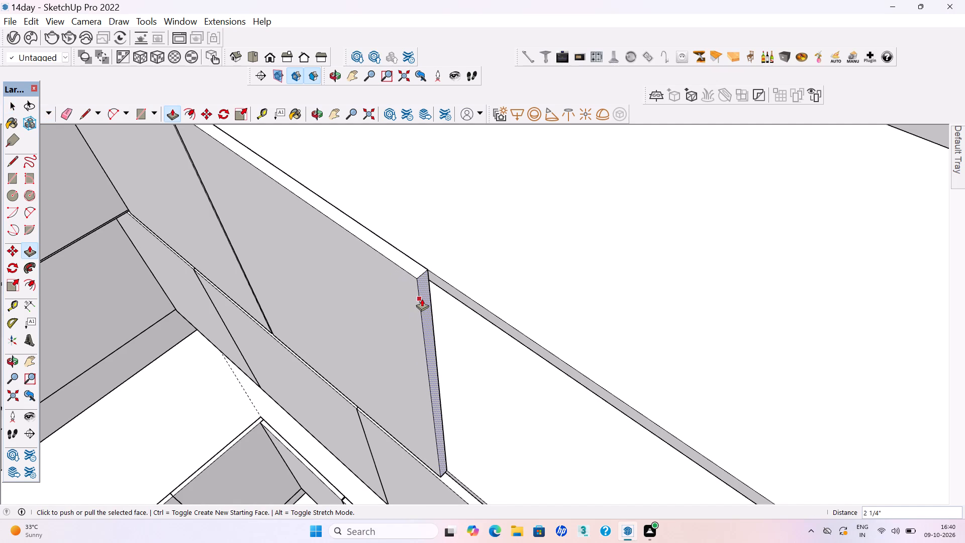
key(space)
Make the second door on this leg a group, including all its faces and edges.
scroll(419, 297, down, 18)
middle_drag(380, 312, 431, 309)
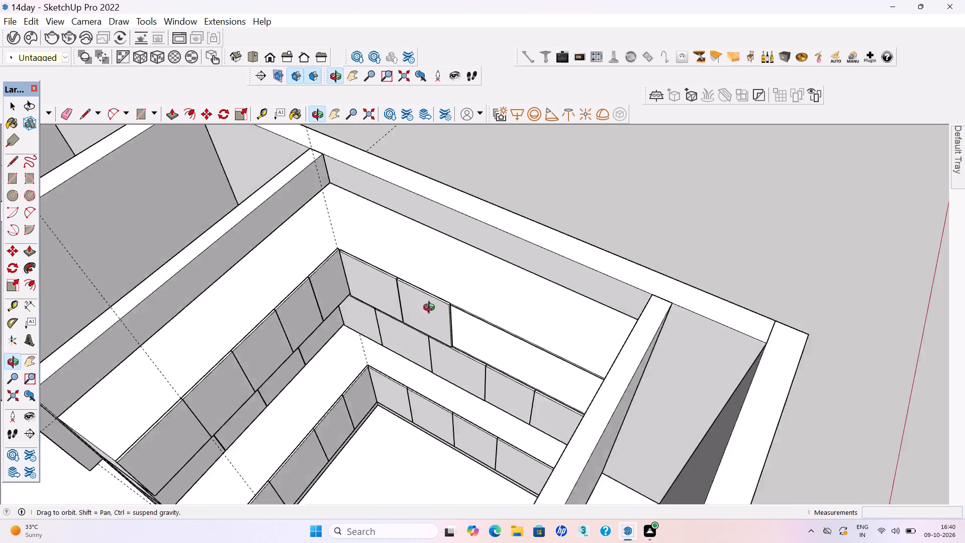
middle_drag(431, 309, 479, 305)
click(570, 189)
middle_drag(365, 320, 420, 321)
scroll(419, 331, up, 3)
triple_click(453, 310)
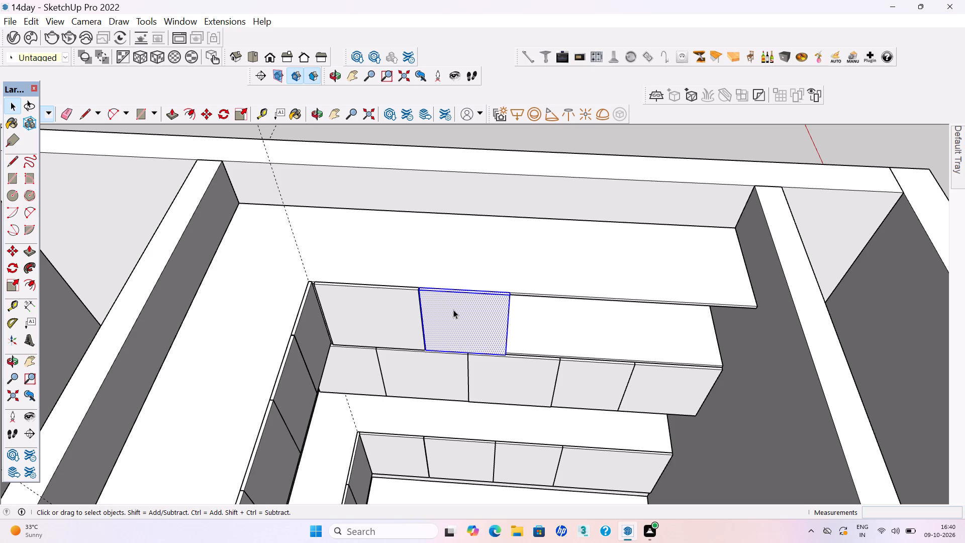
right_click(453, 310)
click(491, 161)
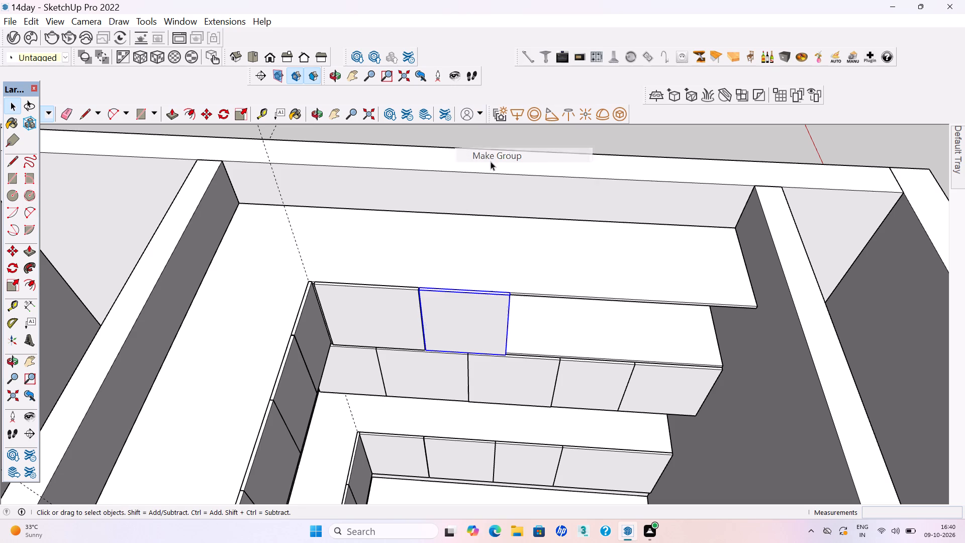
click(588, 140)
scroll(420, 190, down, 2)
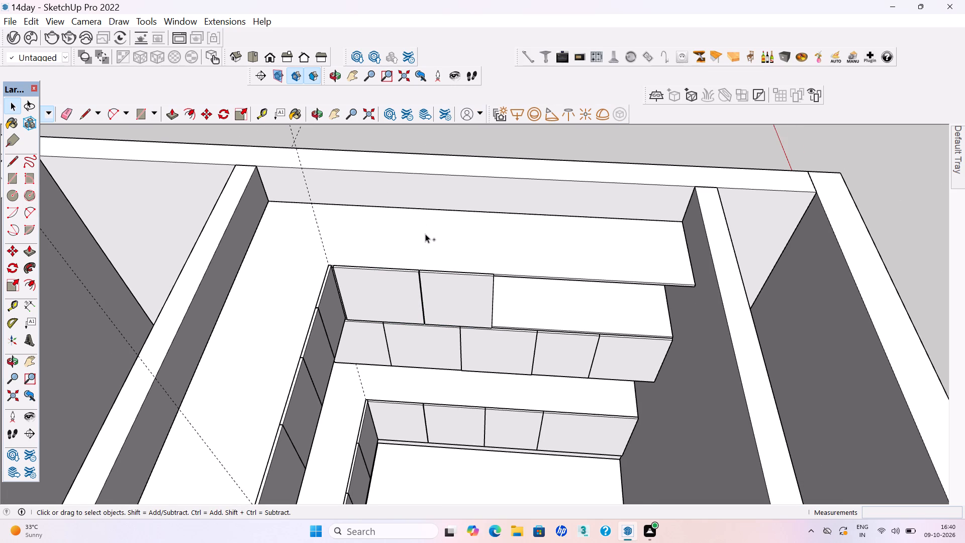
Save the model.
key(ctrl+s)
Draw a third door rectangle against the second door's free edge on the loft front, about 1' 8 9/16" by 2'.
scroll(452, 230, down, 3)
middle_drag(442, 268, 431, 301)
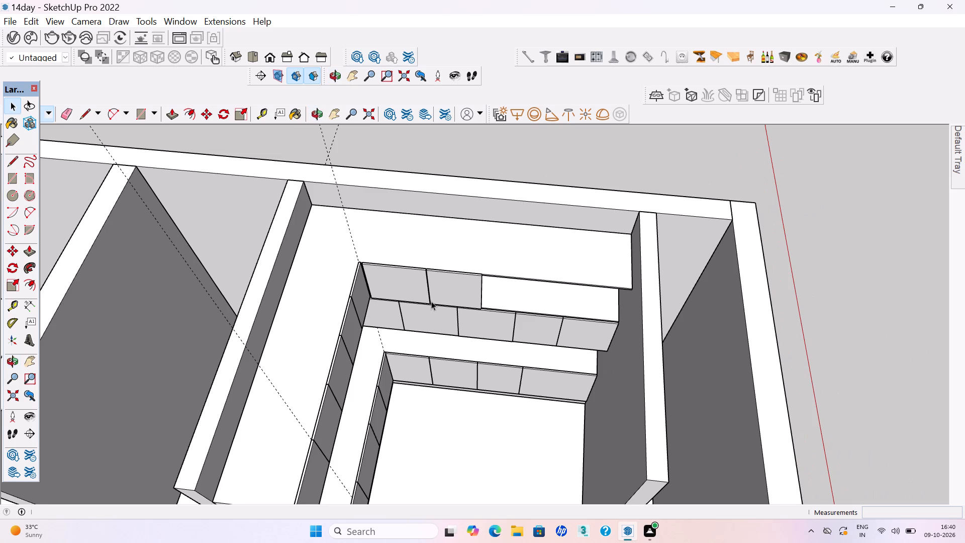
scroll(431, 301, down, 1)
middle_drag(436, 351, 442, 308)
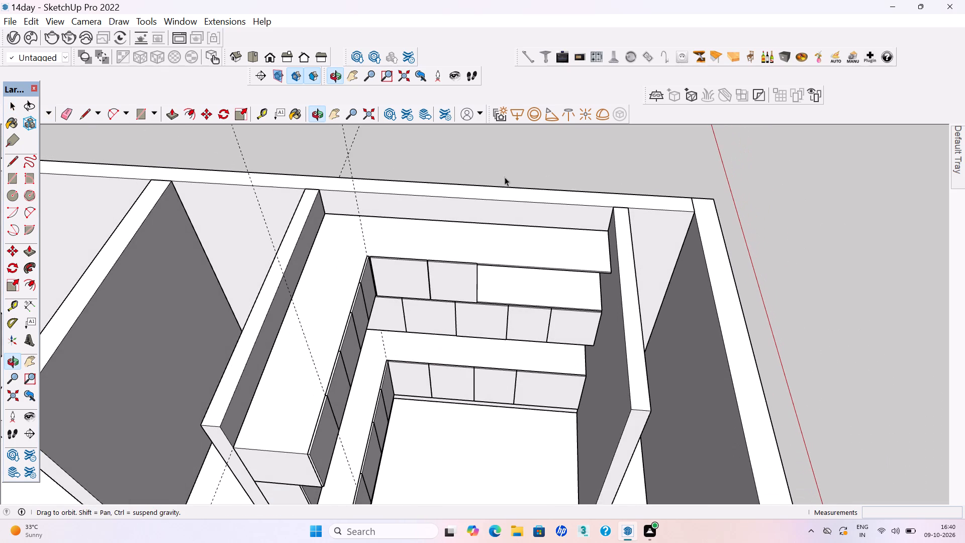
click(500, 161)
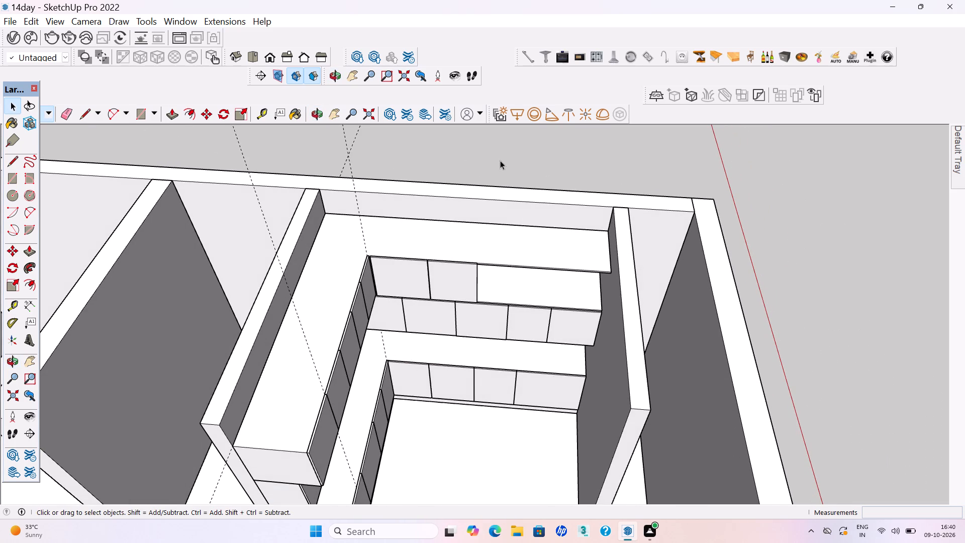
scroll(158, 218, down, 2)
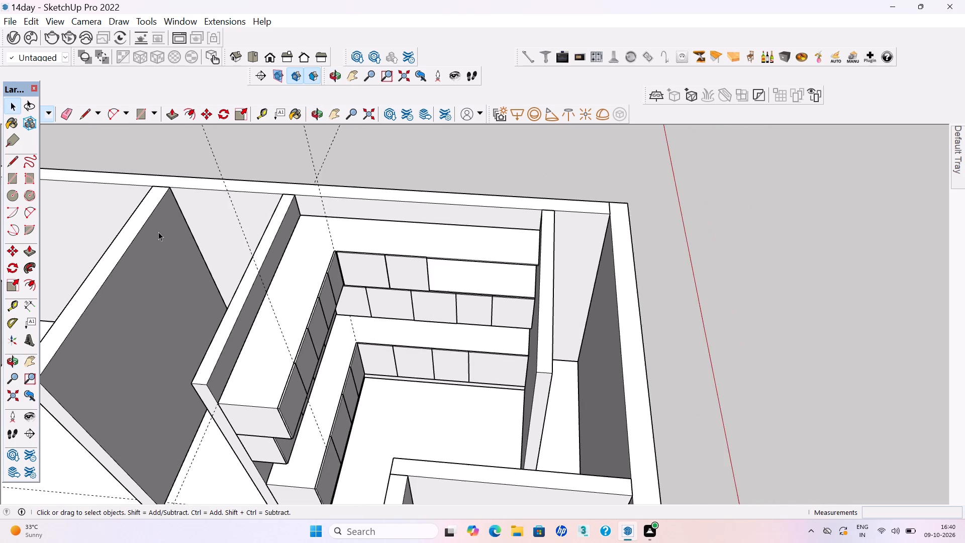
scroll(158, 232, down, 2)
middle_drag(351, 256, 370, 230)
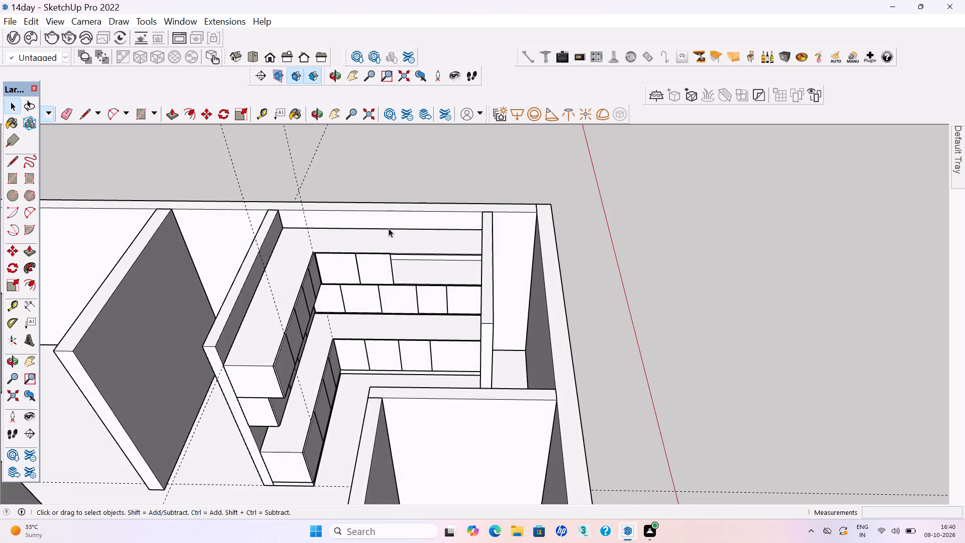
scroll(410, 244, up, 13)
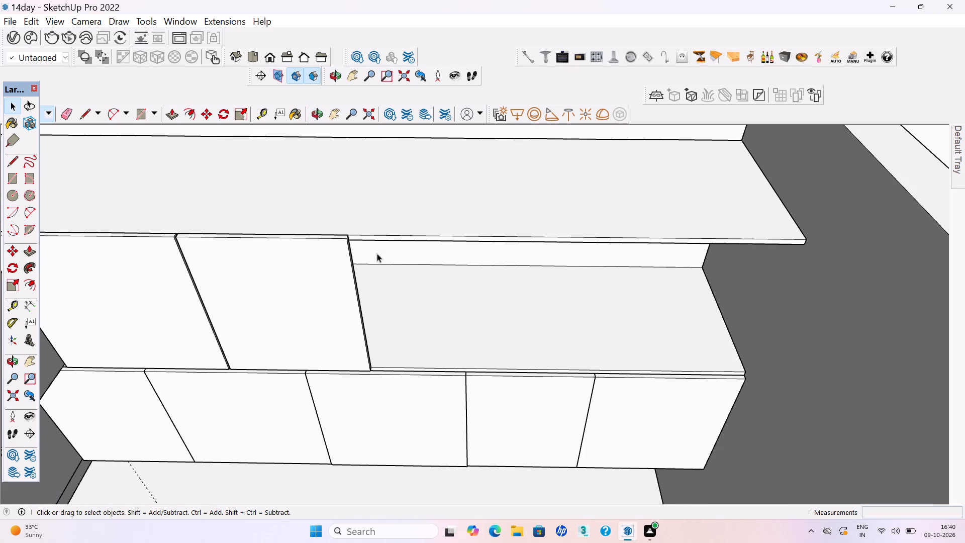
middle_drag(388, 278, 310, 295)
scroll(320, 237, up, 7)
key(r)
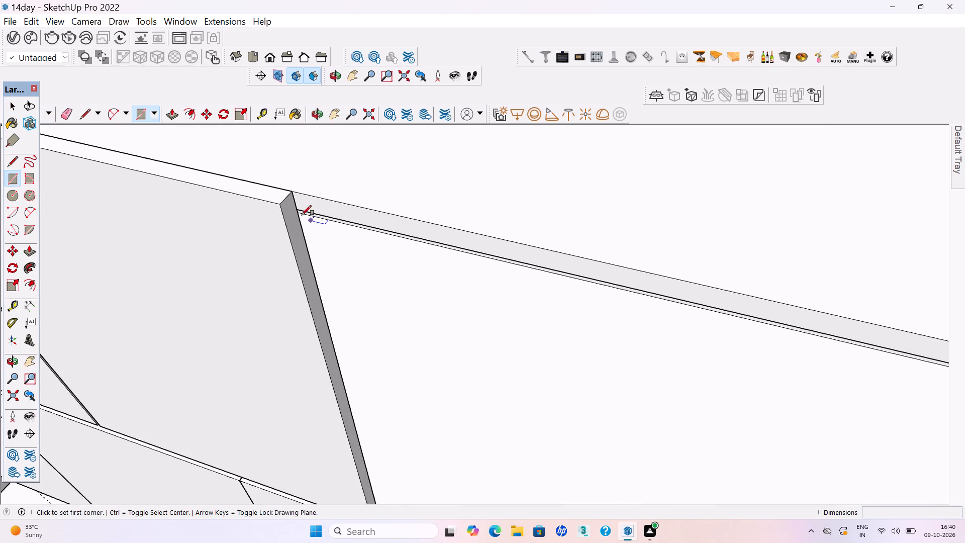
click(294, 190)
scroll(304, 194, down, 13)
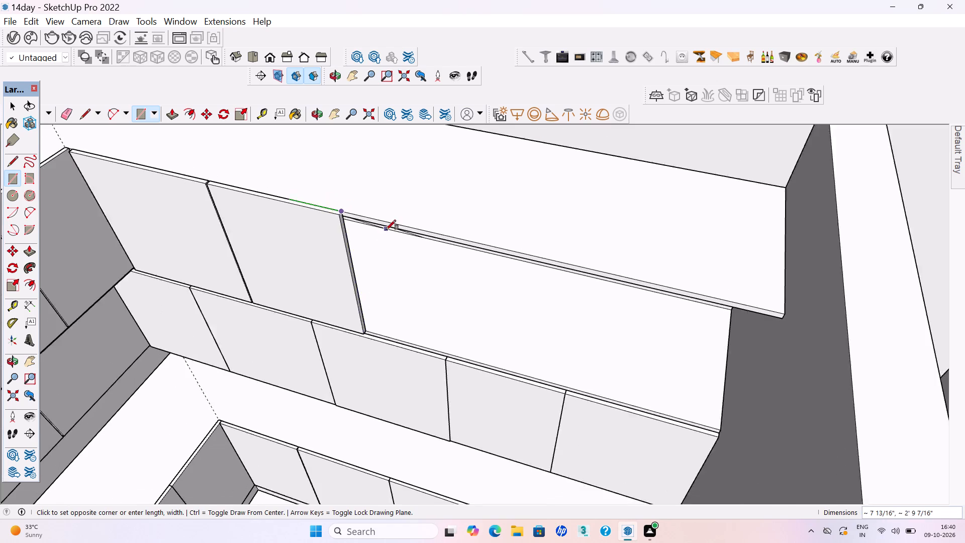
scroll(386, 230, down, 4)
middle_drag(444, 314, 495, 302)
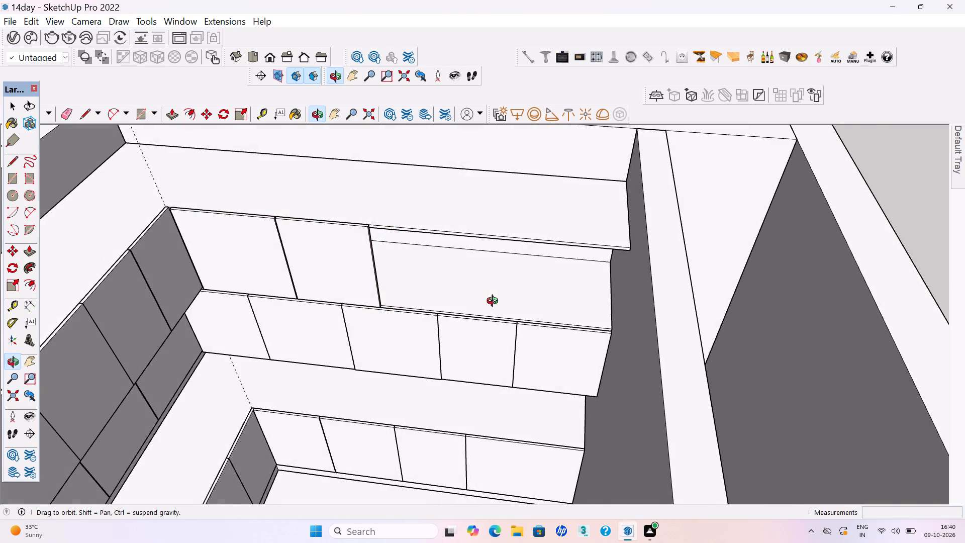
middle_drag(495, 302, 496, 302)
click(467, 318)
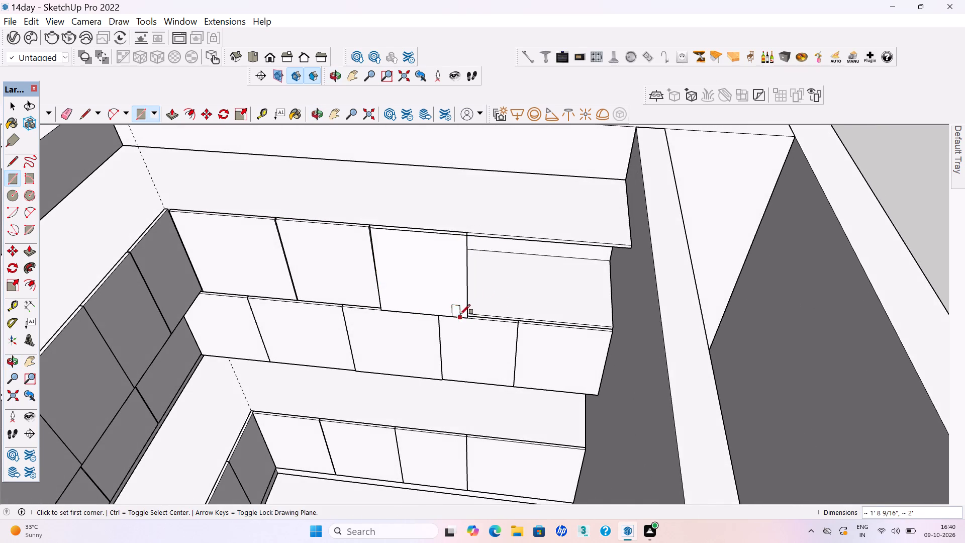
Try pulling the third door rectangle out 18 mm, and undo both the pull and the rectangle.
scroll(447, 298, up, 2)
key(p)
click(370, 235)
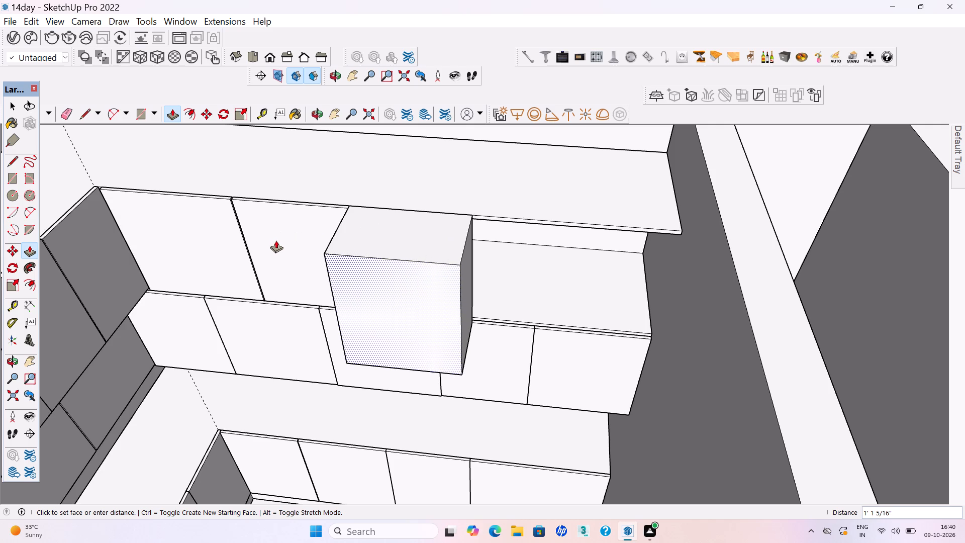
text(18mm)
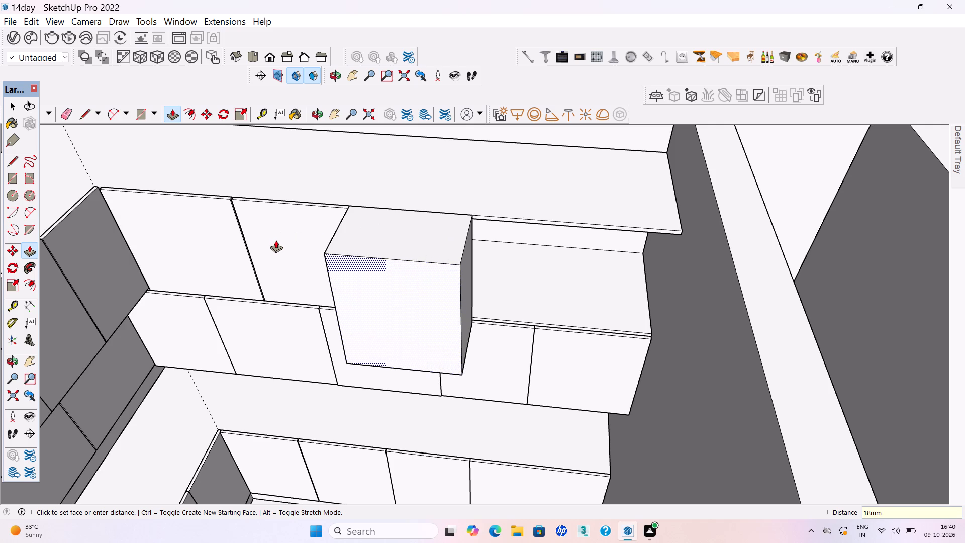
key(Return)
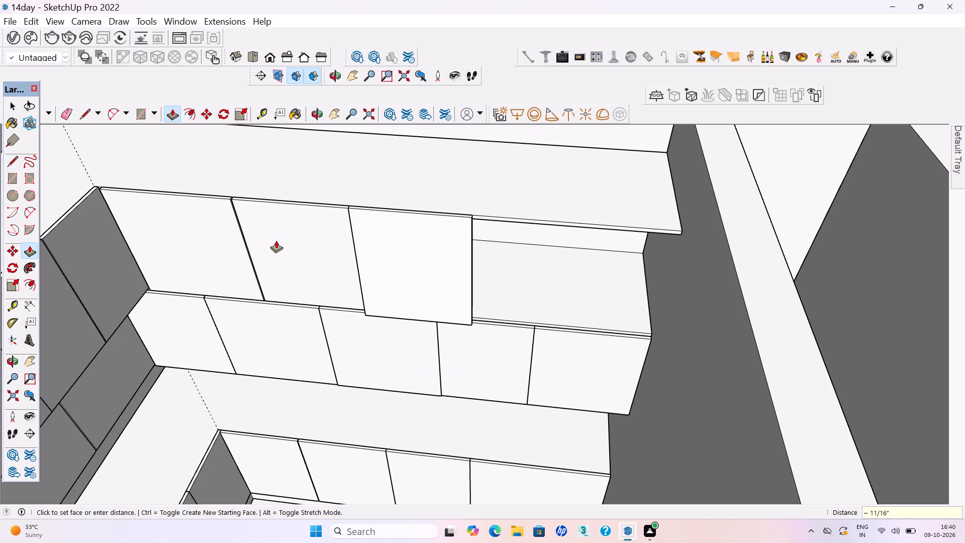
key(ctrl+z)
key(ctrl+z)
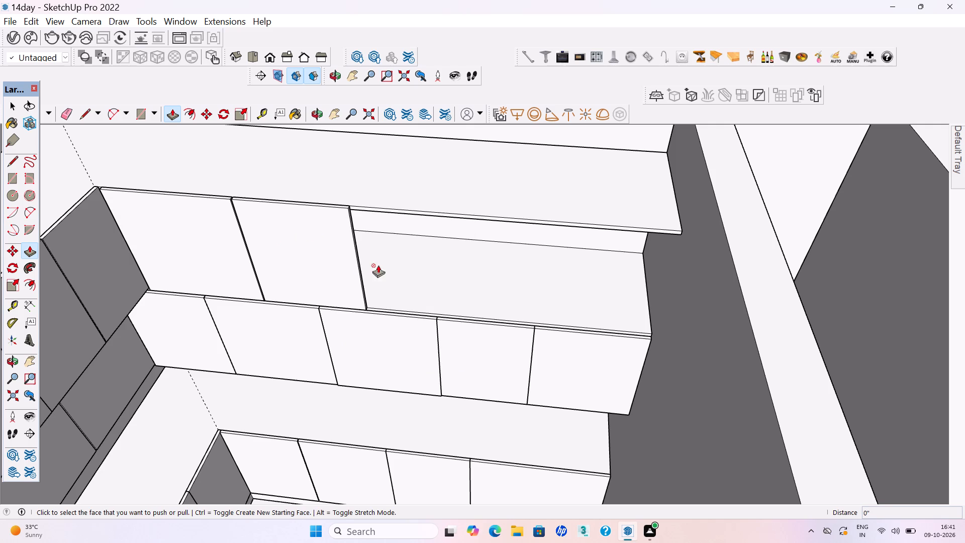
Draw the third door rectangle just beside the second door's free edge, about 1' 11 5/16" by 1' 6 1/2", on the loft front.
key(r)
scroll(362, 208, up, 8)
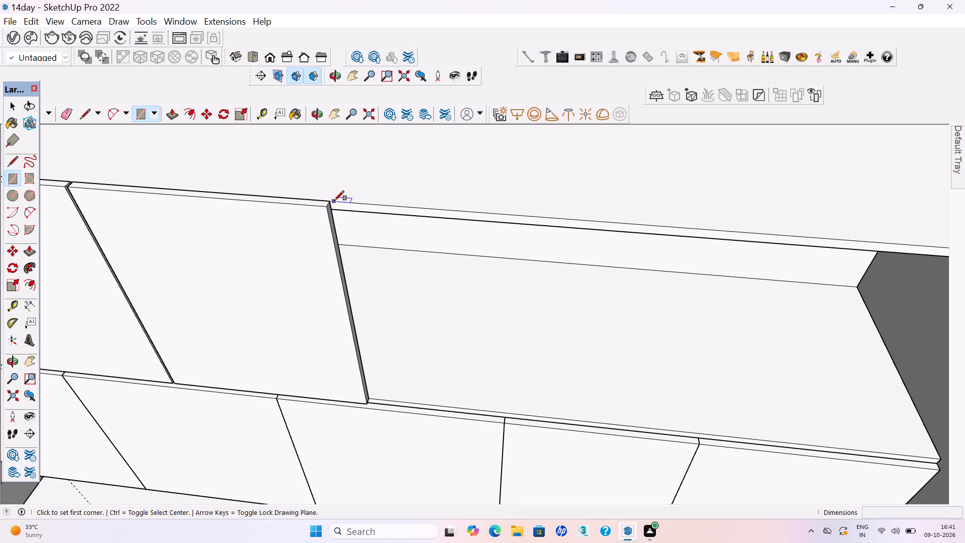
click(334, 201)
scroll(356, 212, down, 1)
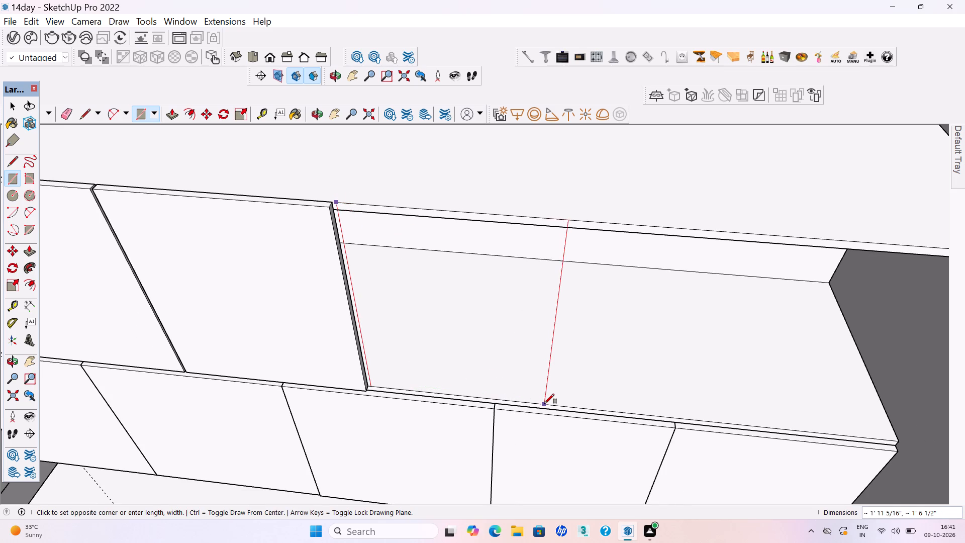
click(544, 404)
Pull the third door rectangle out about 11/16", level with the face of the second door.
key(p)
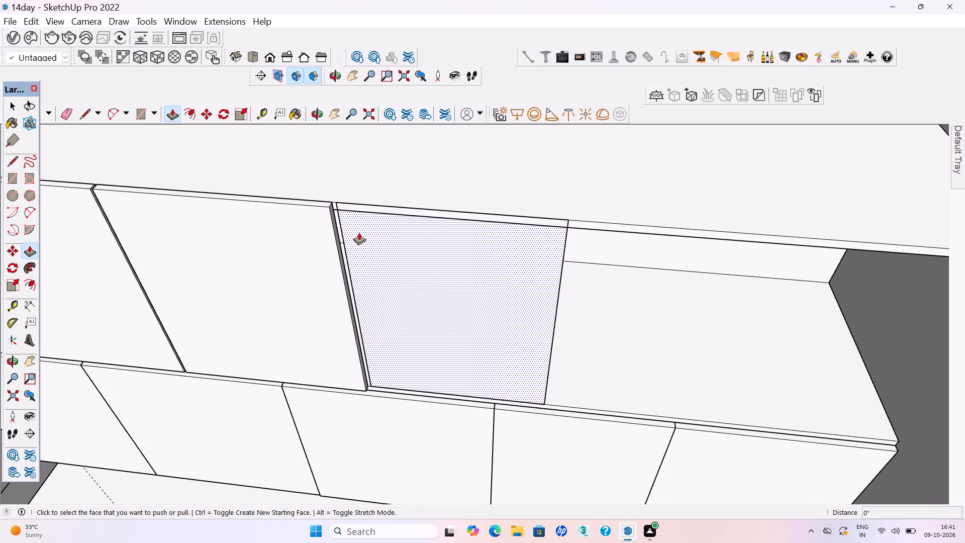
click(359, 232)
click(316, 228)
key(space)
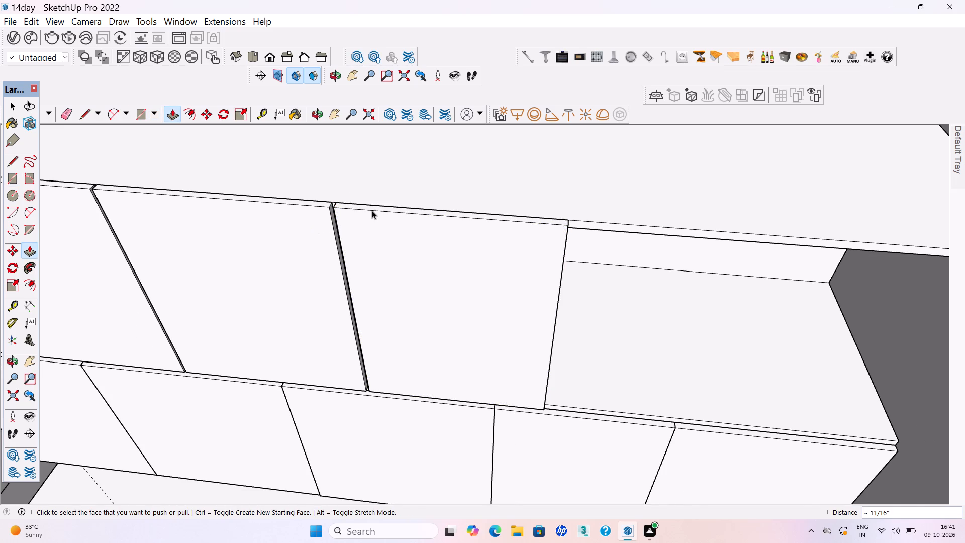
Make the third door on this leg a group, including all its faces and edges.
middle_drag(372, 210, 378, 236)
triple_click(388, 254)
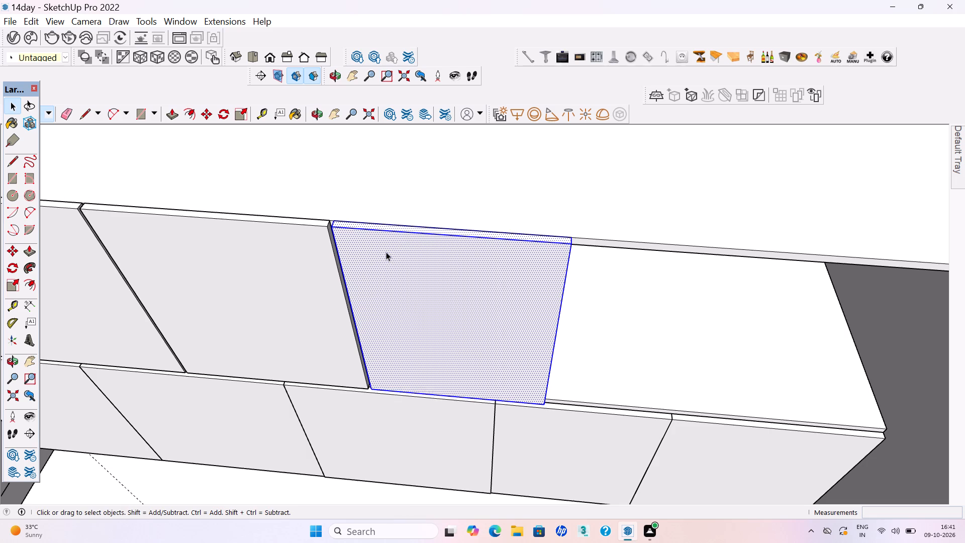
right_click(386, 252)
click(432, 365)
scroll(312, 260, down, 4)
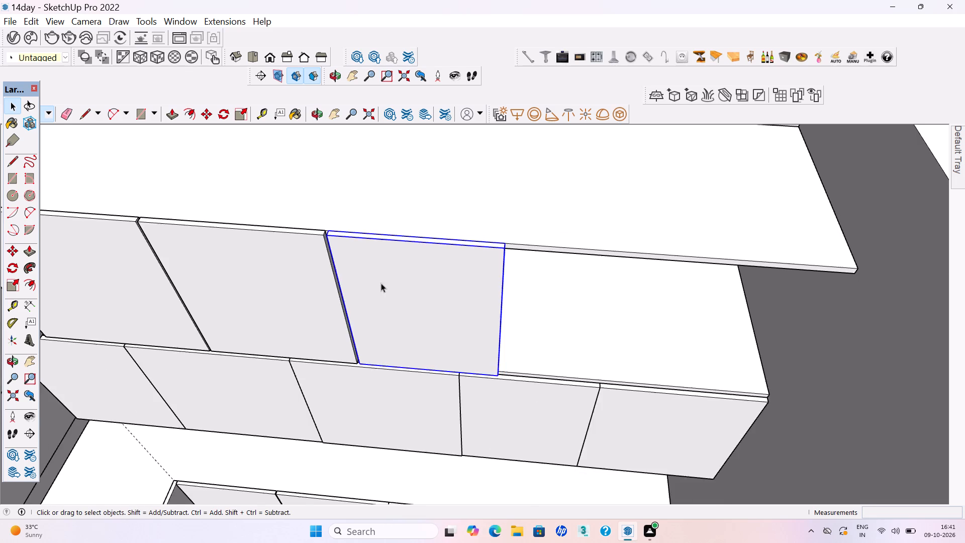
scroll(381, 283, down, 13)
middle_drag(376, 298, 379, 228)
click(400, 172)
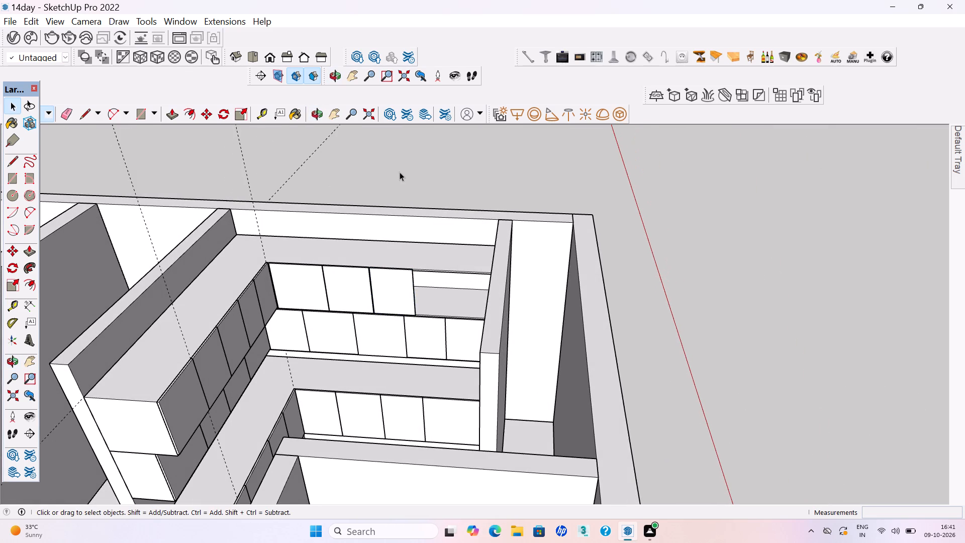
Save the model with the grouped third door.
key(ctrl+s)
key(ctrl+s)
key(ctrl+s)
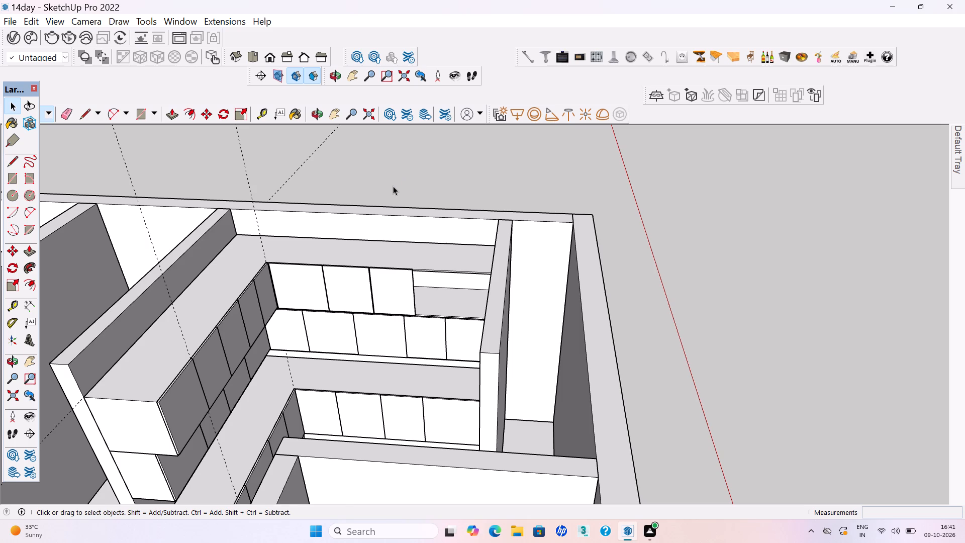
scroll(397, 190, down, 2)
middle_drag(421, 312, 443, 339)
key(ctrl+s)
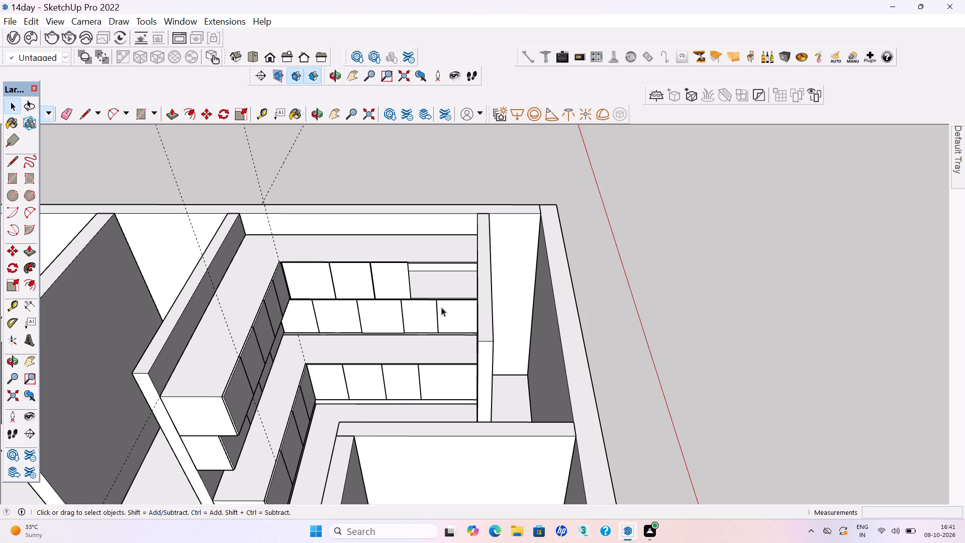
Widen the third door inside its group by pulling its free side face 4" away from the second door.
scroll(476, 328, down, 2)
middle_drag(508, 317, 511, 296)
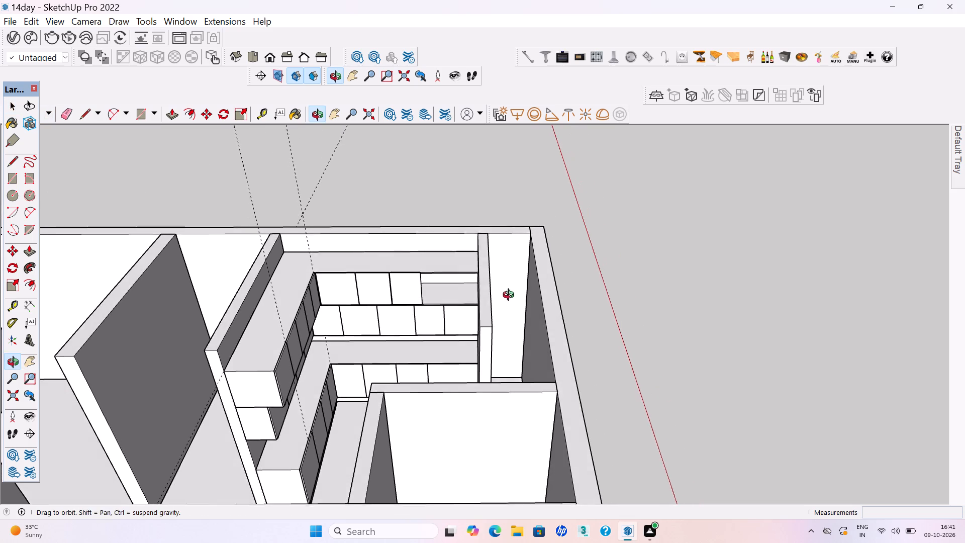
middle_drag(511, 296, 511, 296)
scroll(436, 280, up, 8)
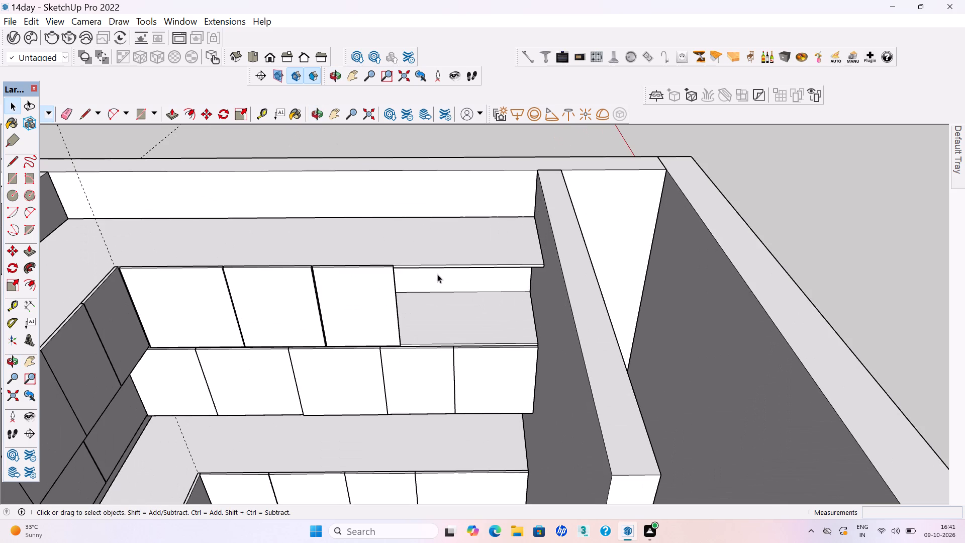
middle_drag(460, 283, 449, 244)
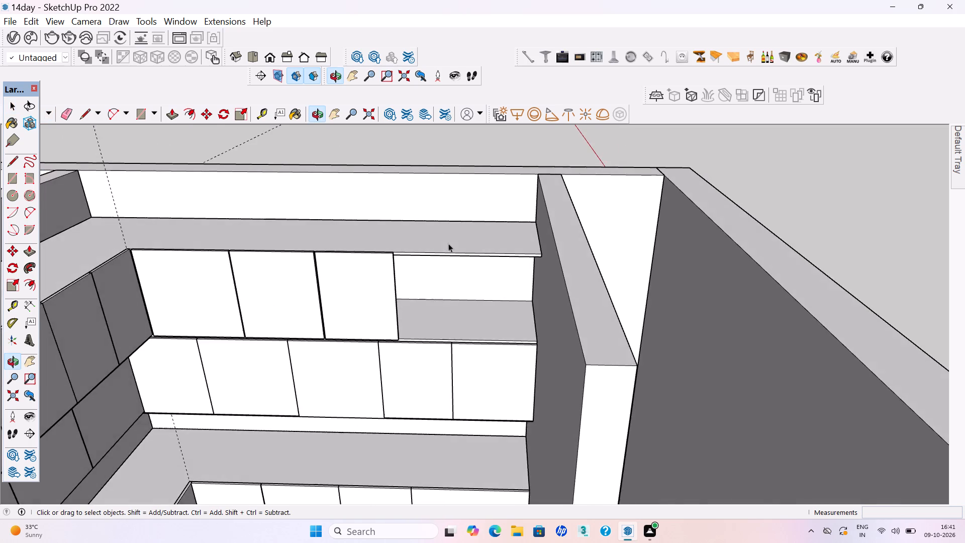
scroll(446, 258, up, 2)
scroll(343, 242, up, 7)
middle_drag(415, 262, 202, 318)
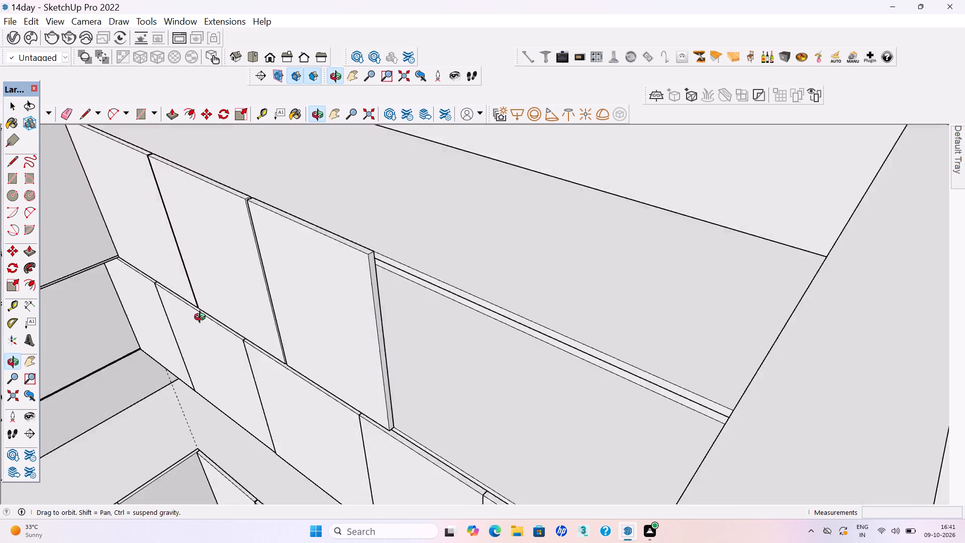
middle_drag(202, 318, 201, 319)
scroll(366, 295, up, 5)
double_click(375, 270)
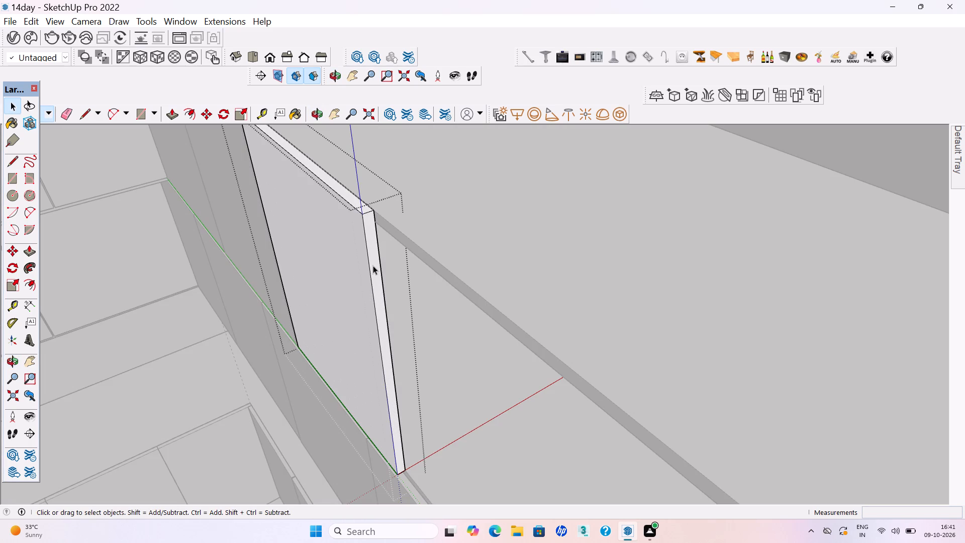
click(373, 265)
key(p)
click(372, 265)
click(412, 297)
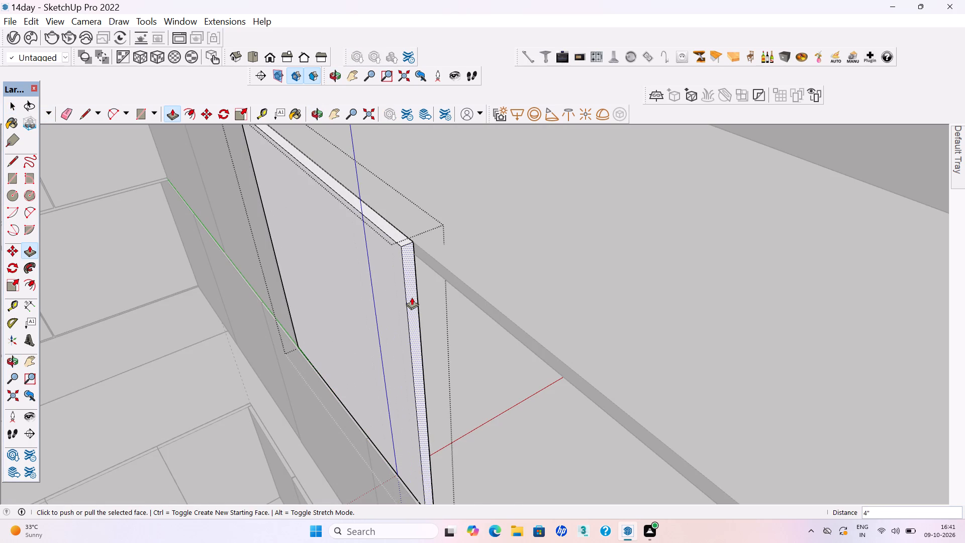
scroll(405, 287, down, 6)
key(space)
scroll(405, 287, down, 15)
click(603, 213)
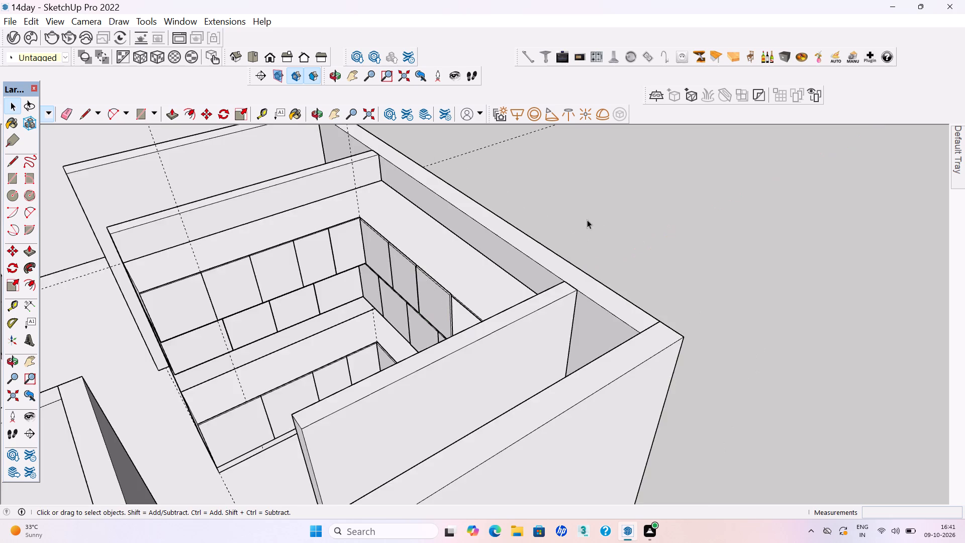
Save the model with the widened third door.
middle_drag(457, 291, 570, 309)
middle_click(570, 309)
key(ctrl+s)
key(ctrl+s)
key(ctrl+s)
key(ctrl+s)
key(ctrl+s)
key(ctrl+s)
key(ctrl+s)
key(ctrl+s)
key(ctrl+s)
key(ctrl+s)
key(ctrl+s)
key(ctrl+s)
key(ctrl+s)
key(ctrl+s)
key(ctrl+s)
key(ctrl+s)
key(ctrl+s)
key(ctrl+s)
key(ctrl+s)
key(ctrl+s)
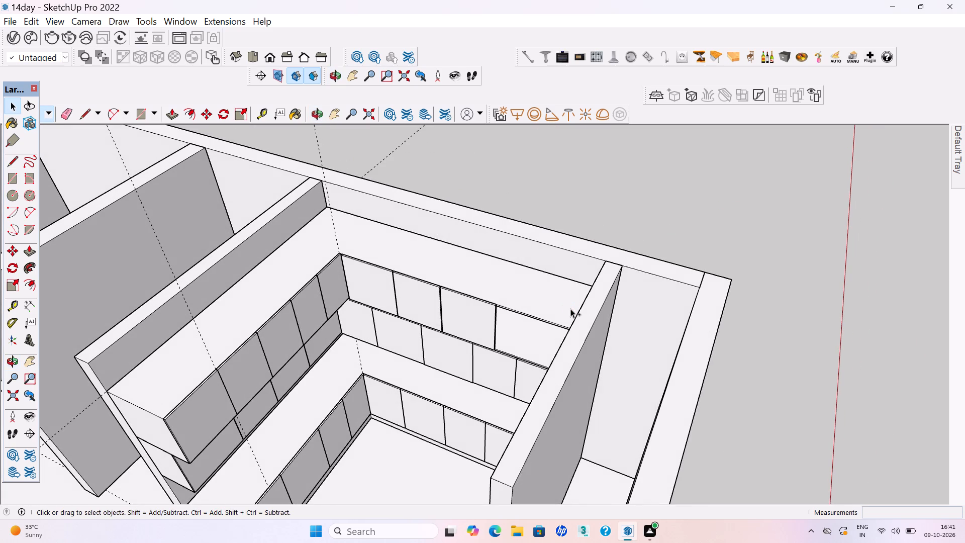
Draw a 2' by about 2' 7" rectangle over the open loft front beside the third door and push/pull it about 11/16" flush with that door.
scroll(447, 302, down, 4)
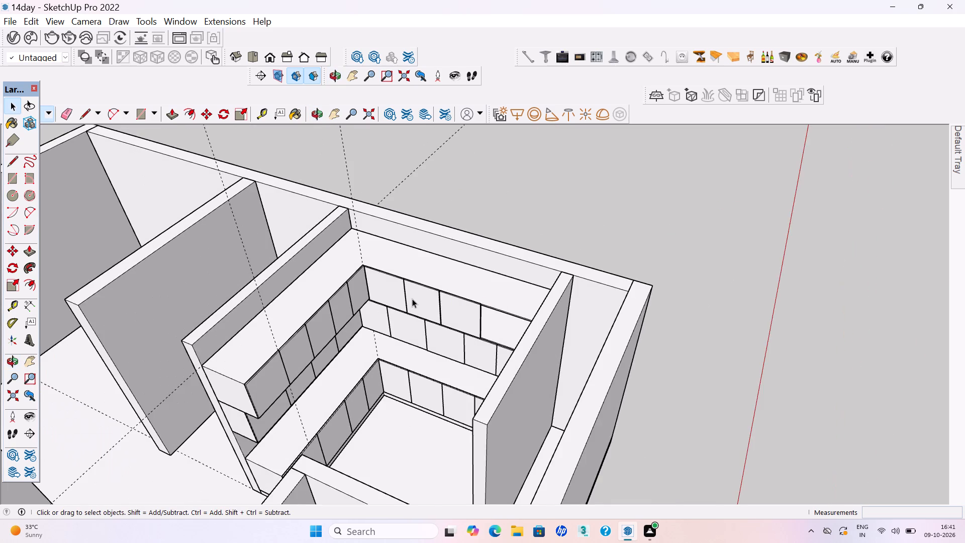
middle_drag(414, 300, 511, 291)
scroll(540, 308, up, 10)
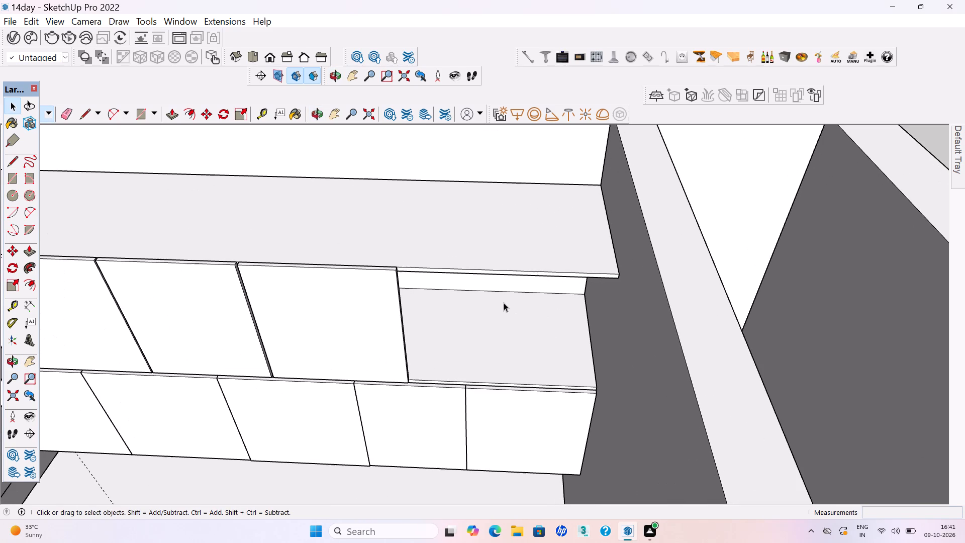
key(r)
scroll(405, 270, up, 3)
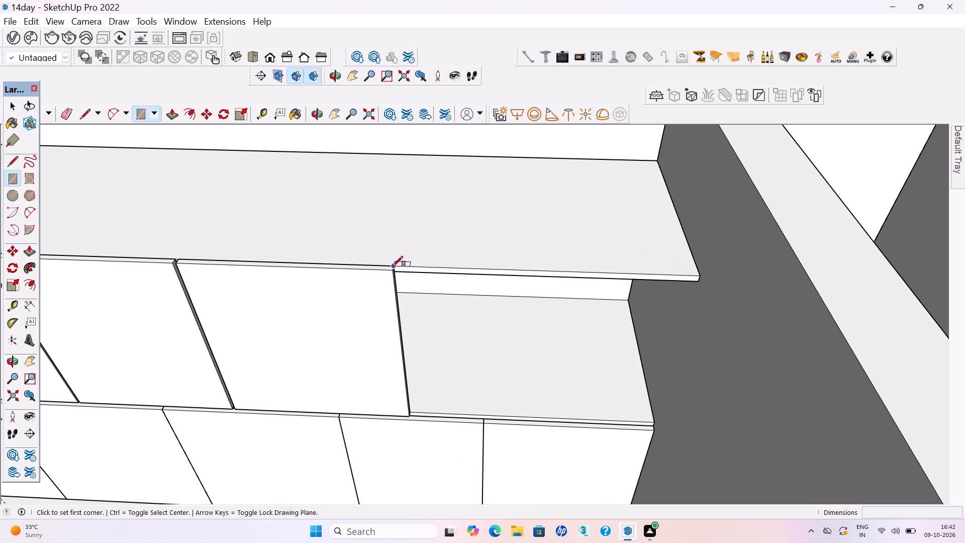
click(393, 266)
click(653, 423)
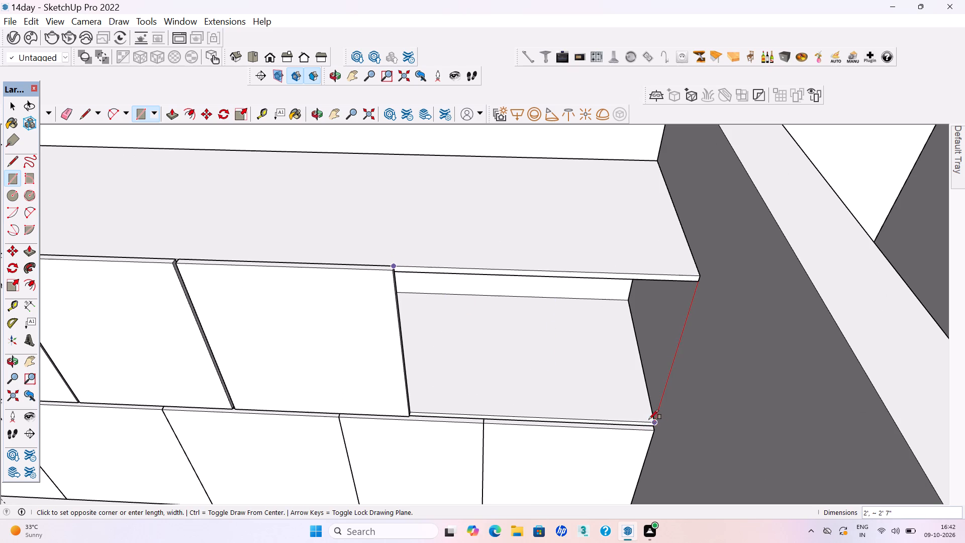
key(p)
click(443, 318)
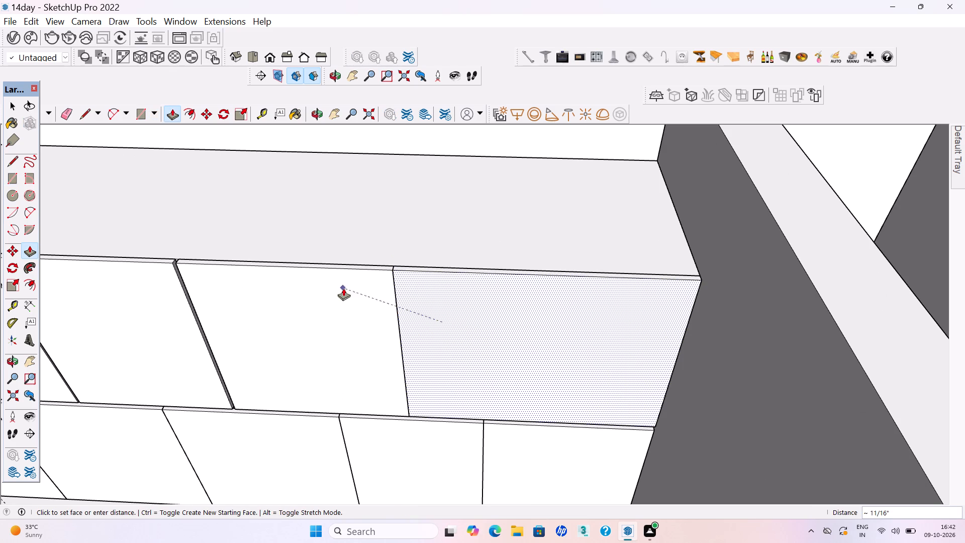
click(343, 288)
key(space)
Make the fourth door on this leg a group, including all its faces and edges.
middle_drag(408, 282, 414, 329)
triple_click(422, 317)
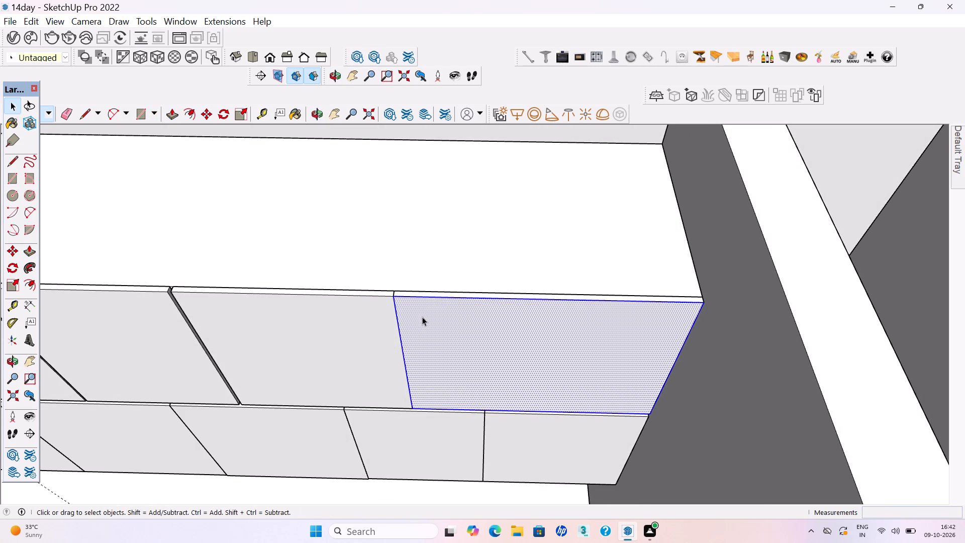
right_click(422, 317)
click(458, 162)
scroll(455, 268, down, 14)
middle_drag(462, 326, 466, 226)
click(469, 179)
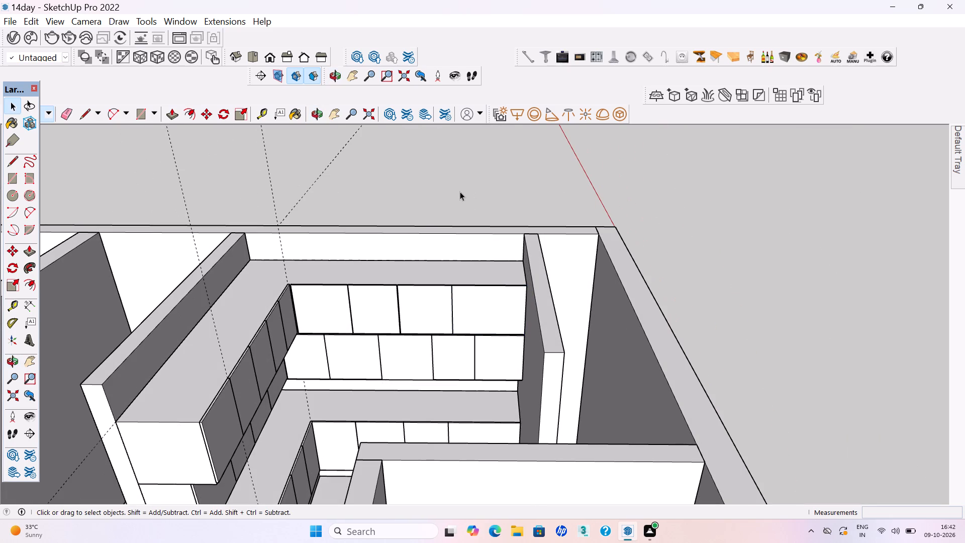
Save the model with the grouped fourth door.
key(ctrl+s)
key(ctrl+s)
key(ctrl+s)
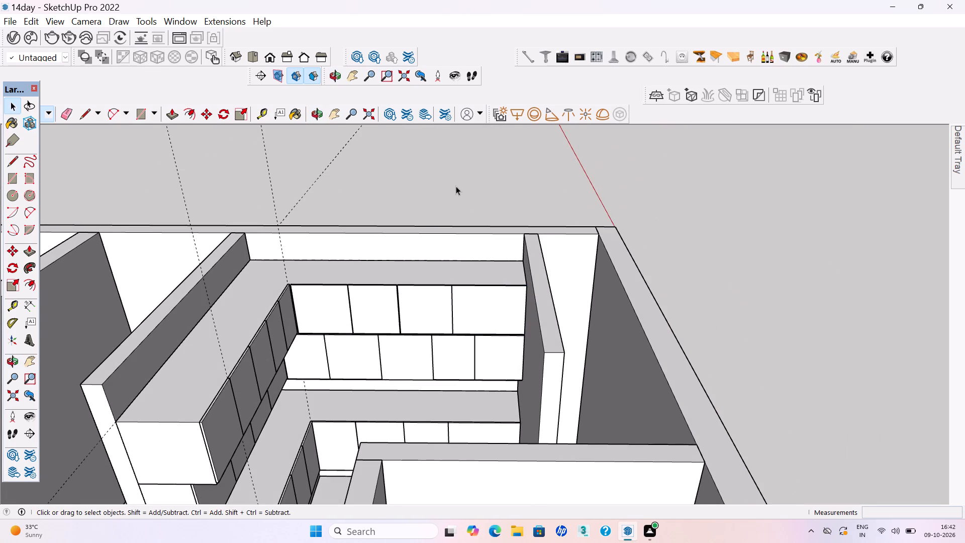
key(Escape)
key(grave)
key(Tab)
click(475, 175)
key(ctrl+s)
scroll(532, 197, down, 3)
middle_drag(504, 303, 485, 365)
key(ctrl+s)
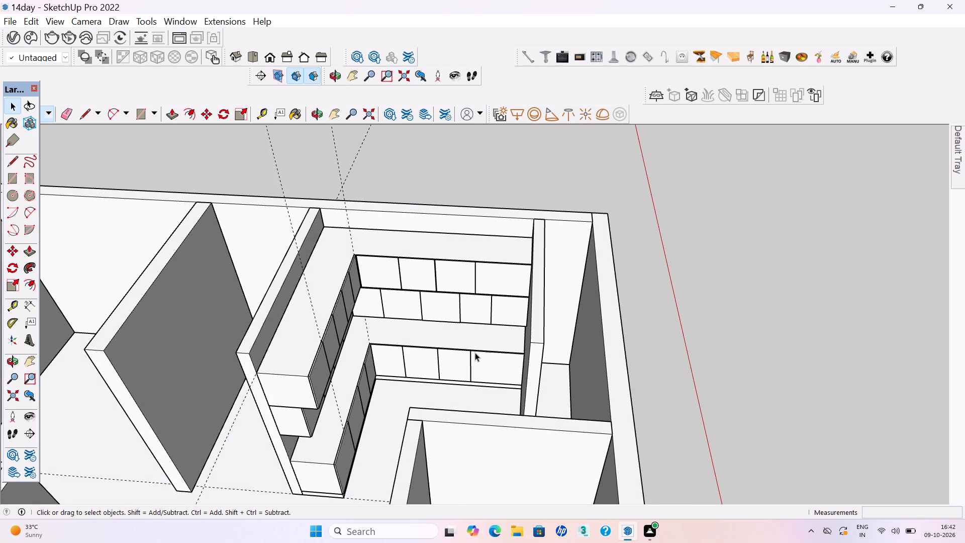
Delete the three guide lines rising through the kitchen area.
scroll(478, 352, down, 4)
middle_drag(474, 303, 487, 282)
scroll(477, 335, up, 4)
middle_drag(446, 331, 489, 297)
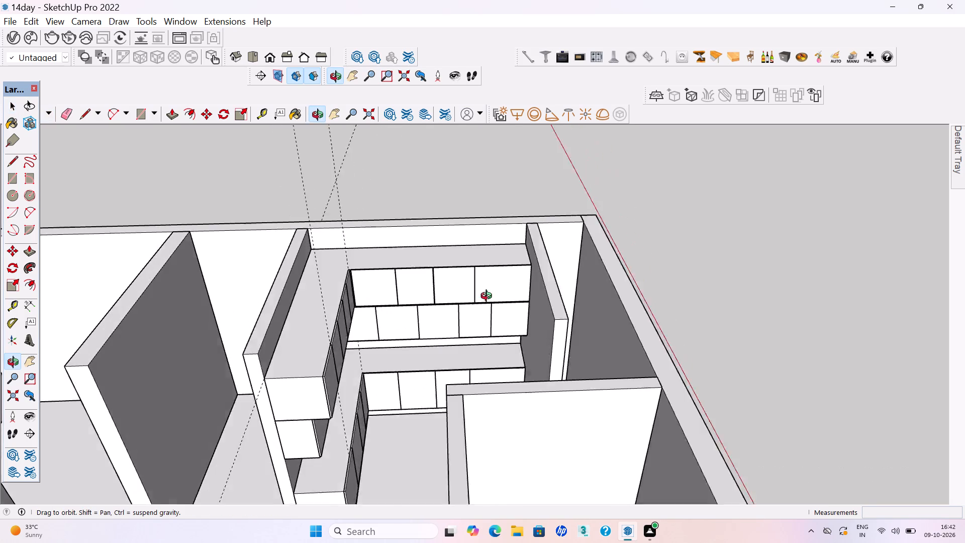
middle_drag(489, 297, 418, 349)
scroll(677, 386, down, 7)
middle_drag(647, 377, 422, 388)
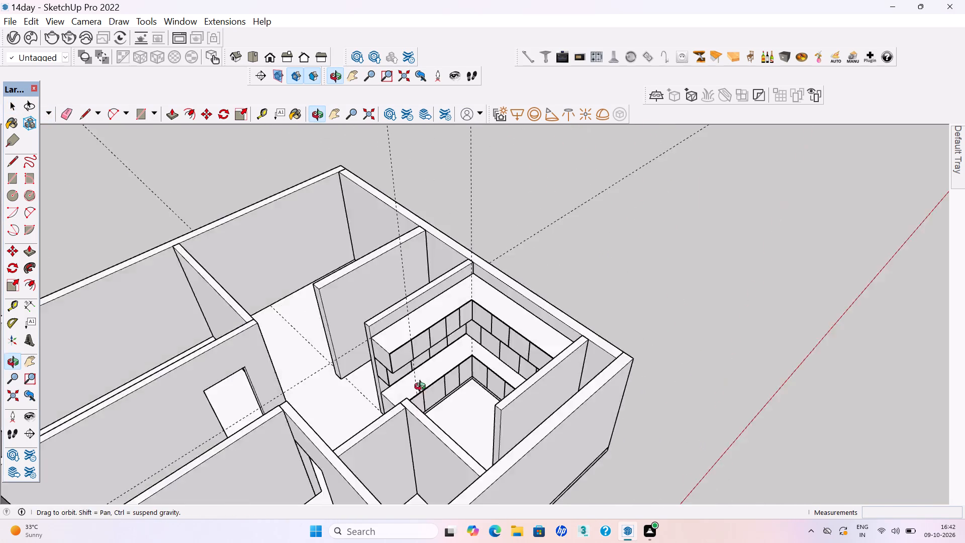
middle_drag(422, 388, 364, 384)
scroll(438, 398, down, 11)
middle_drag(443, 364, 422, 291)
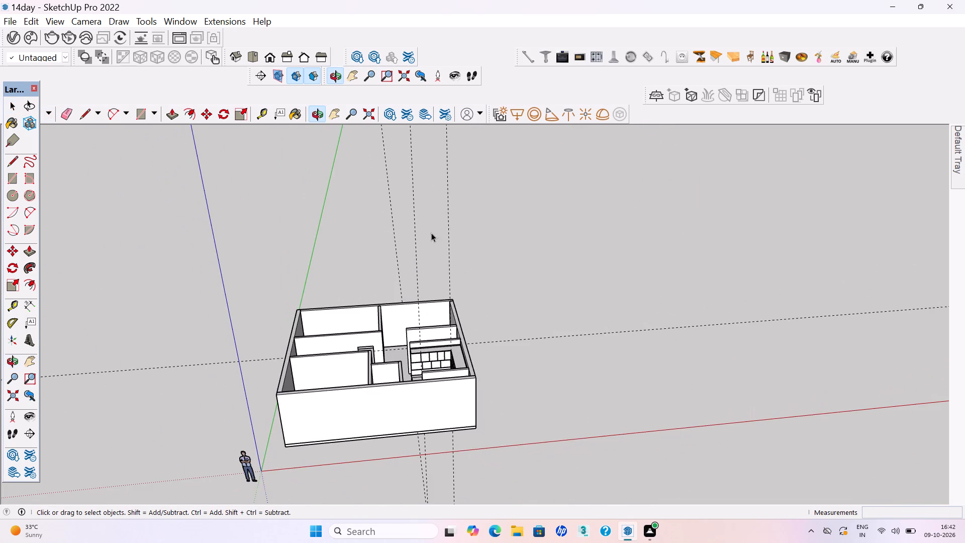
drag(474, 221, 379, 179)
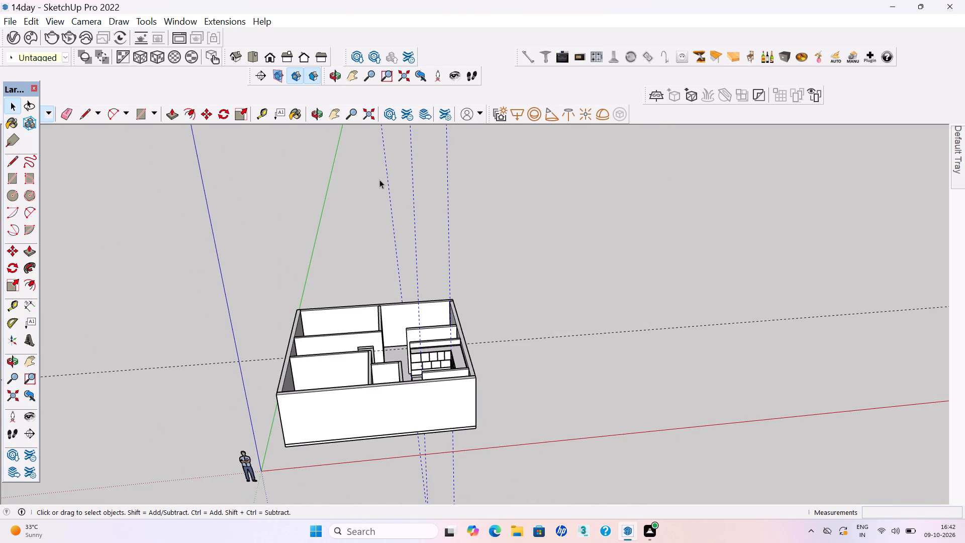
key(Delete)
Delete the remaining guide line running across the house parallel to the red axis.
scroll(397, 211, down, 2)
middle_drag(398, 315, 356, 423)
scroll(410, 335, up, 4)
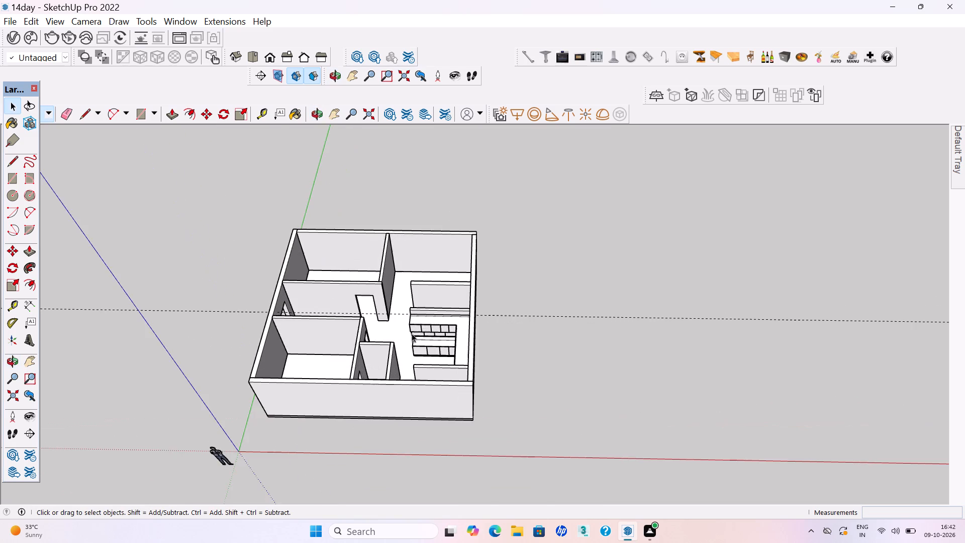
scroll(421, 327, up, 3)
drag(617, 348, 576, 272)
key(Delete)
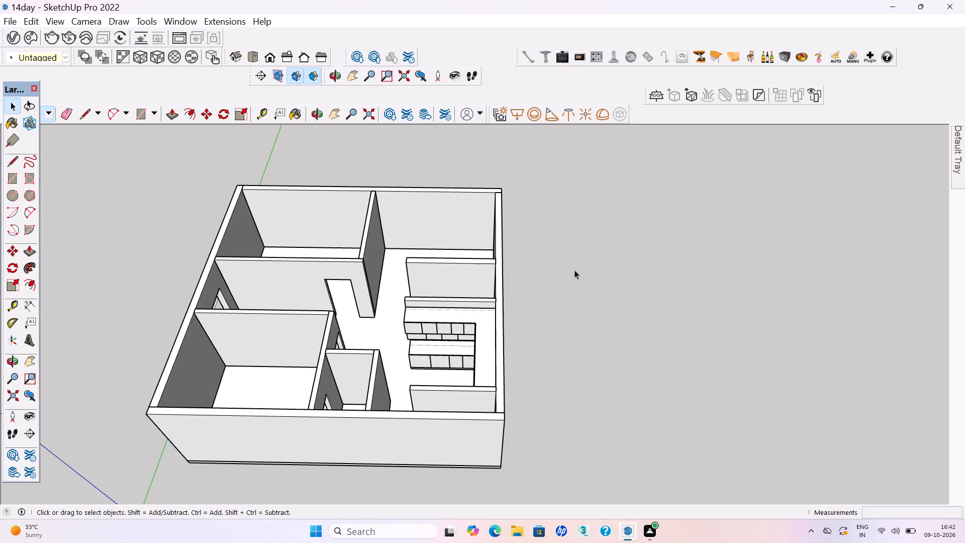
Examine the whole house model from several sides, including the finished kitchen and the empty rooms.
scroll(536, 285, down, 3)
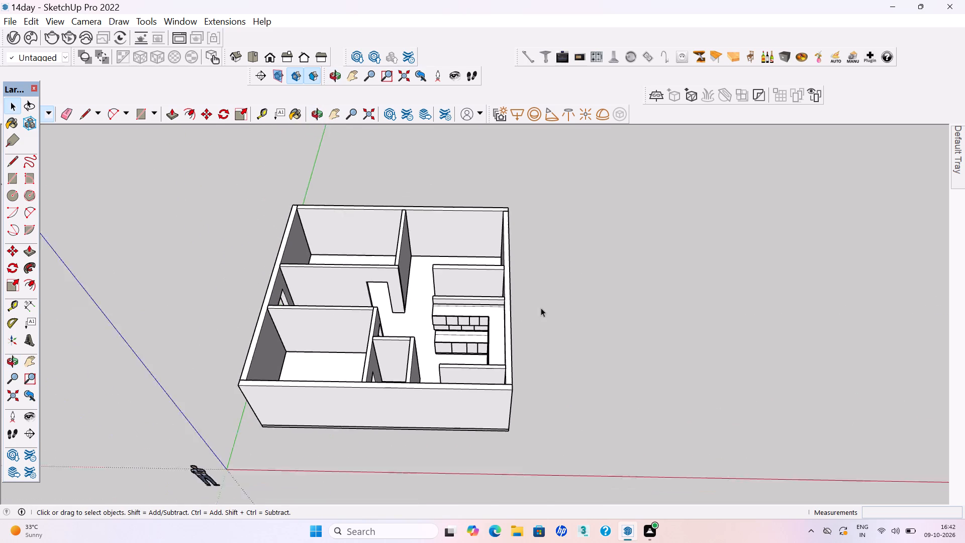
scroll(541, 308, down, 1)
middle_drag(428, 337, 458, 338)
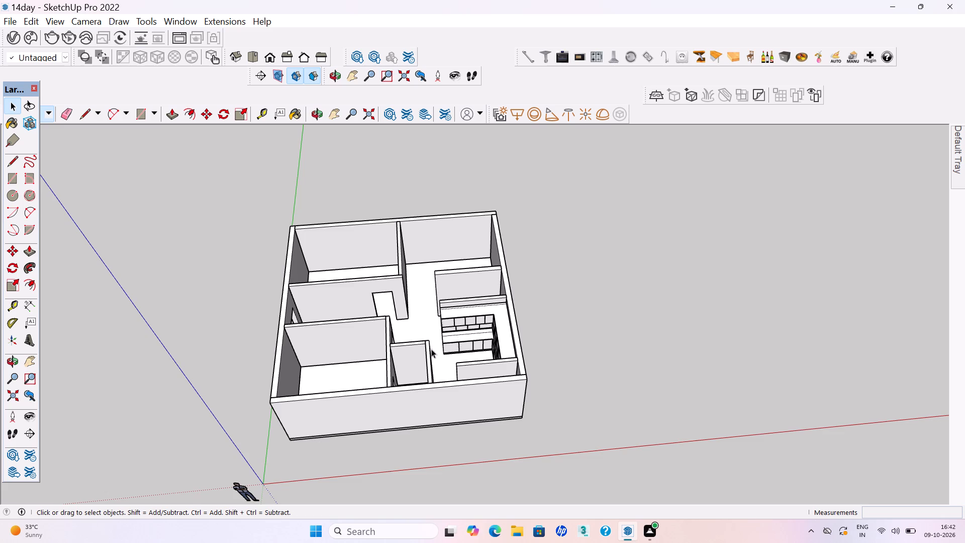
scroll(442, 342, up, 5)
middle_drag(442, 344, 637, 314)
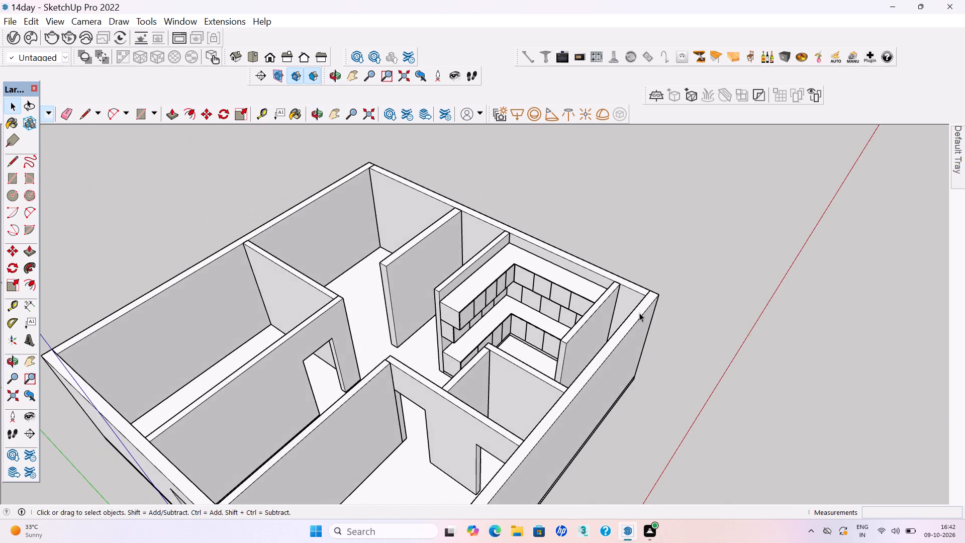
scroll(651, 306, down, 6)
middle_drag(653, 345, 554, 382)
scroll(524, 282, down, 3)
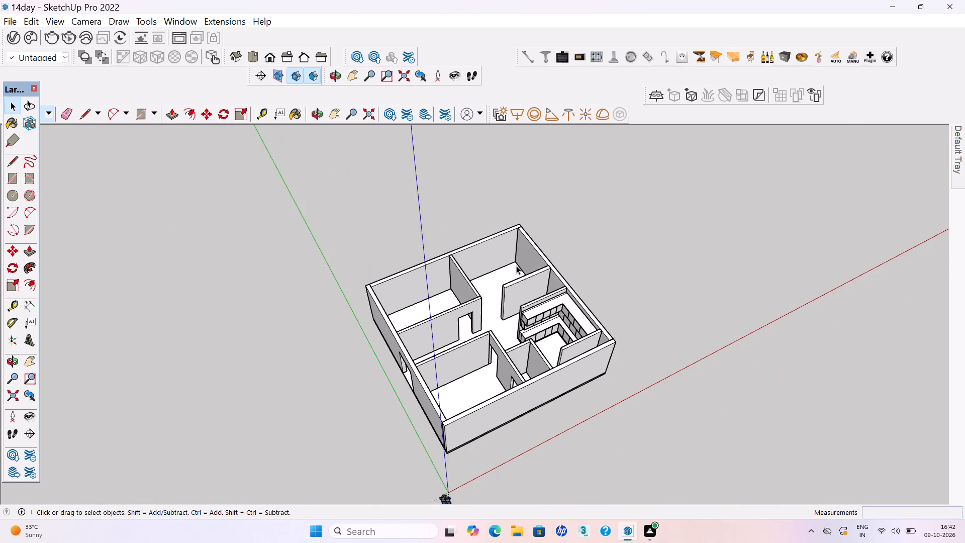
middle_drag(507, 278, 390, 321)
scroll(405, 275, up, 2)
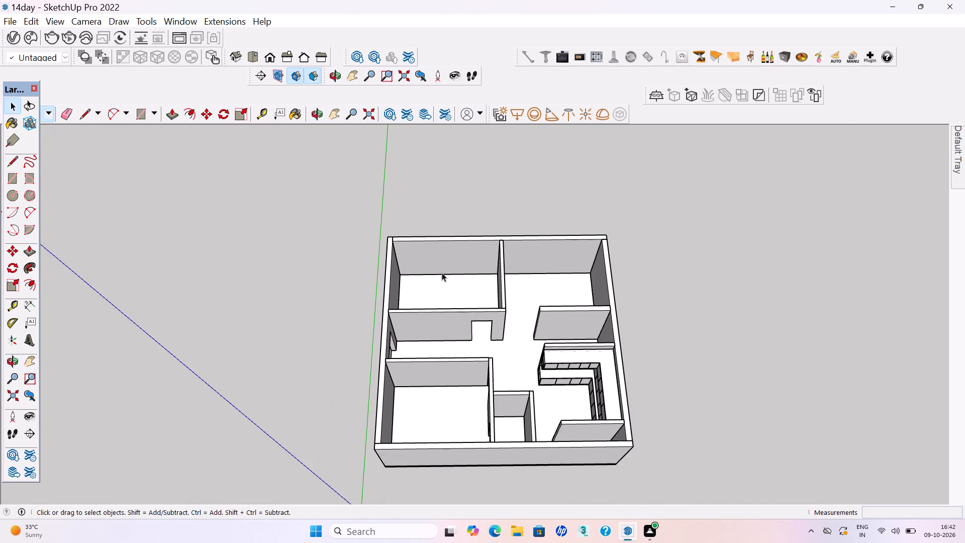
scroll(445, 270, up, 2)
middle_drag(445, 267, 667, 202)
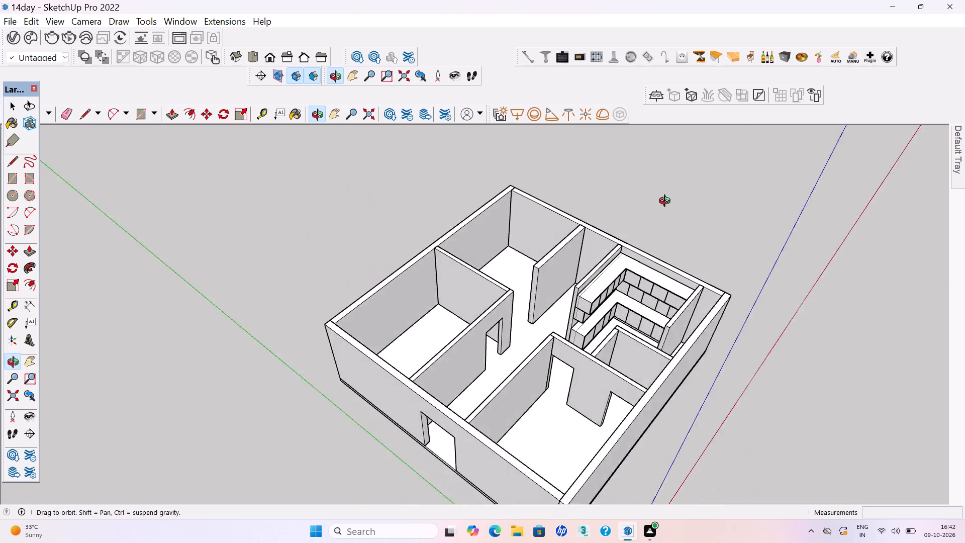
middle_drag(667, 202, 485, 212)
middle_click(485, 212)
Place two vertical guides on the corner room's outer wall: one about 11 7/16" from the partition wall, another 3' farther from it.
scroll(416, 283, up, 2)
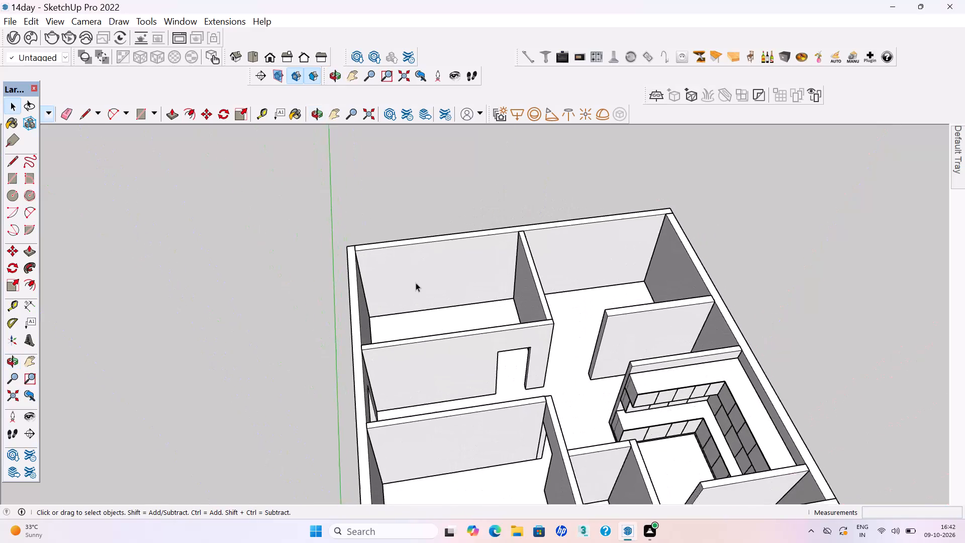
scroll(416, 283, up, 2)
middle_drag(413, 289, 228, 310)
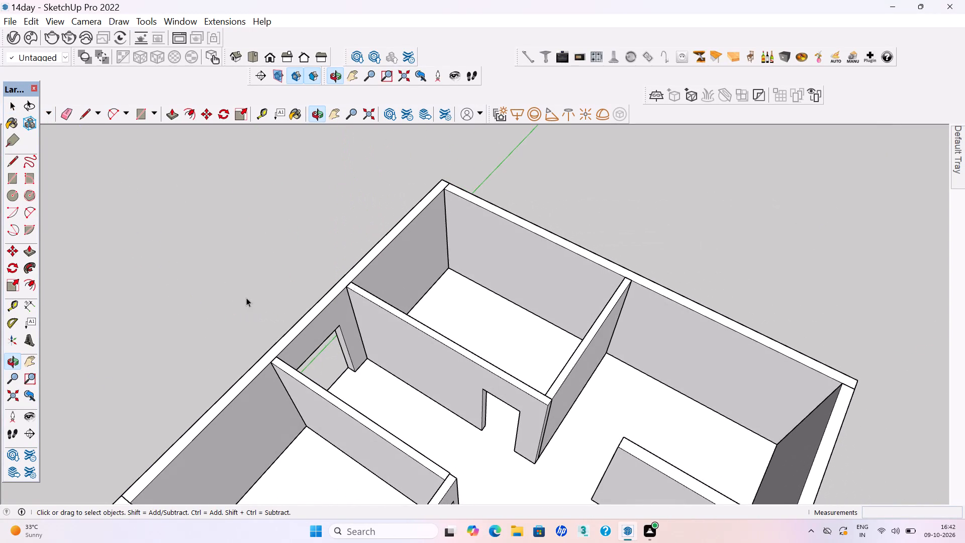
middle_drag(481, 314, 627, 266)
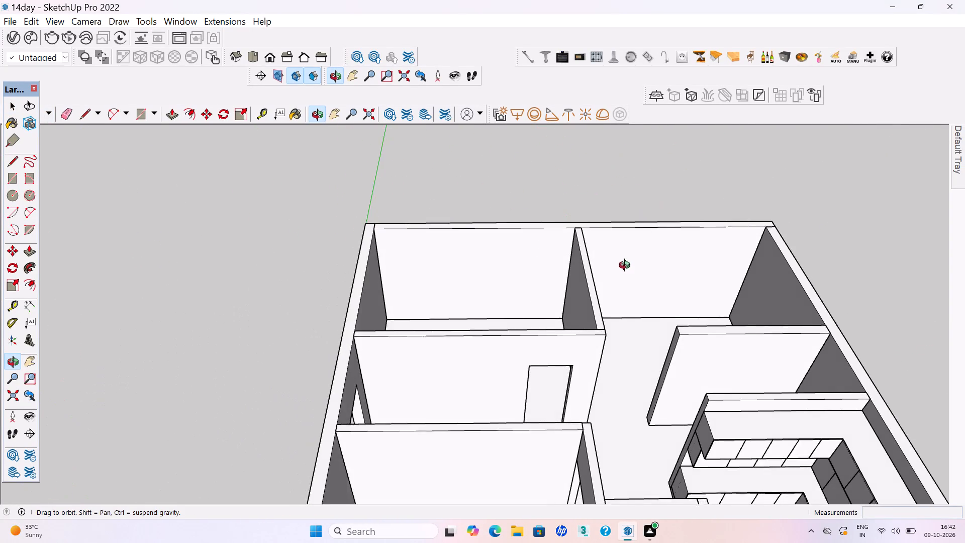
middle_drag(627, 266, 648, 306)
scroll(511, 270, up, 1)
middle_drag(515, 254, 515, 228)
scroll(514, 228, up, 1)
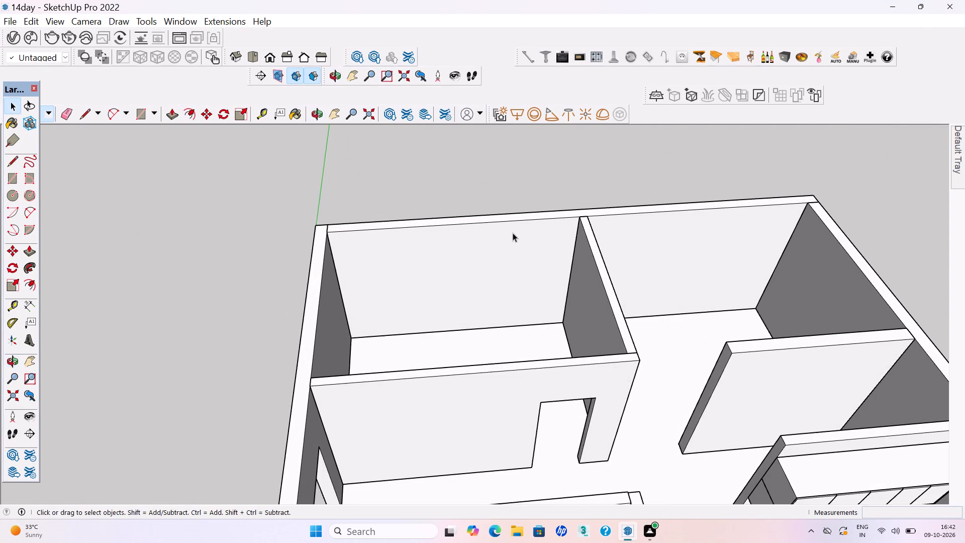
middle_drag(536, 262, 500, 225)
key(t)
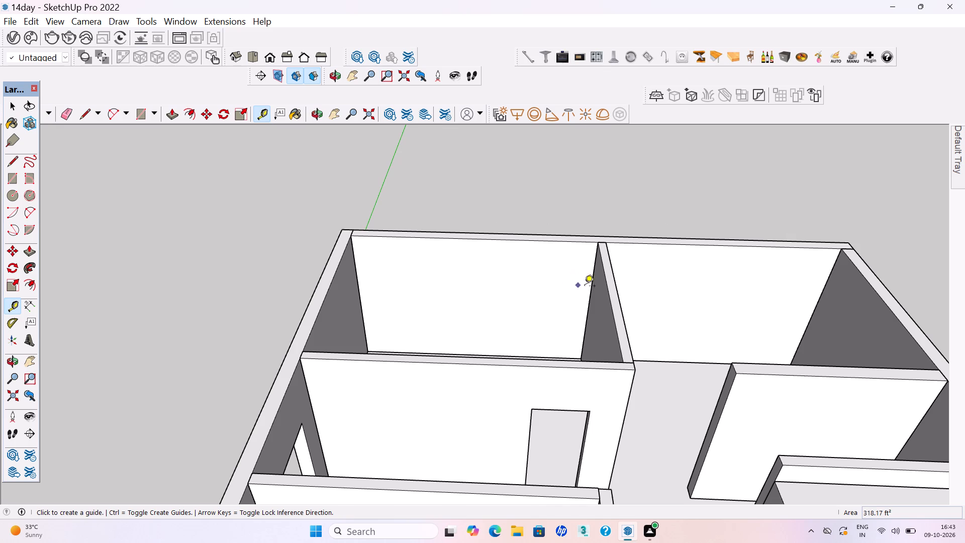
click(590, 290)
click(577, 288)
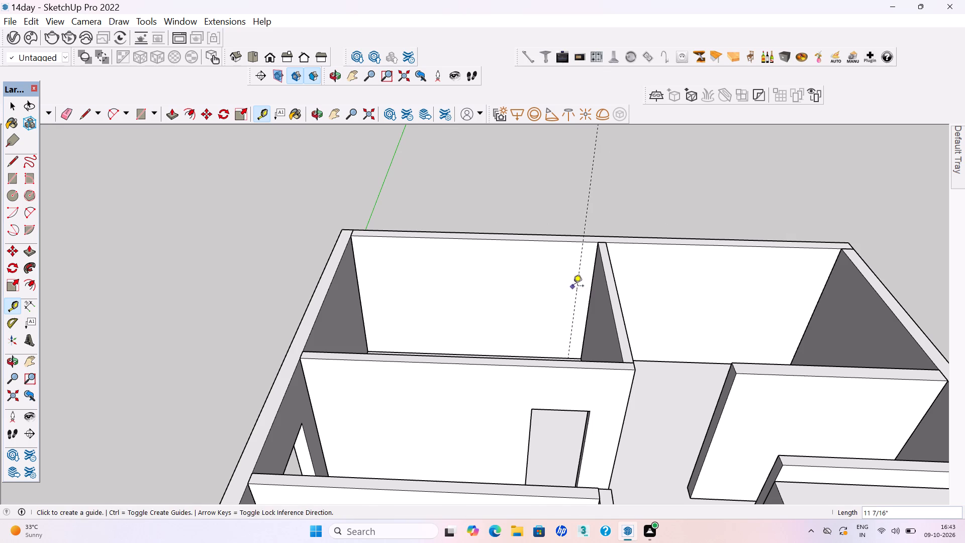
middle_drag(573, 290, 577, 344)
click(573, 285)
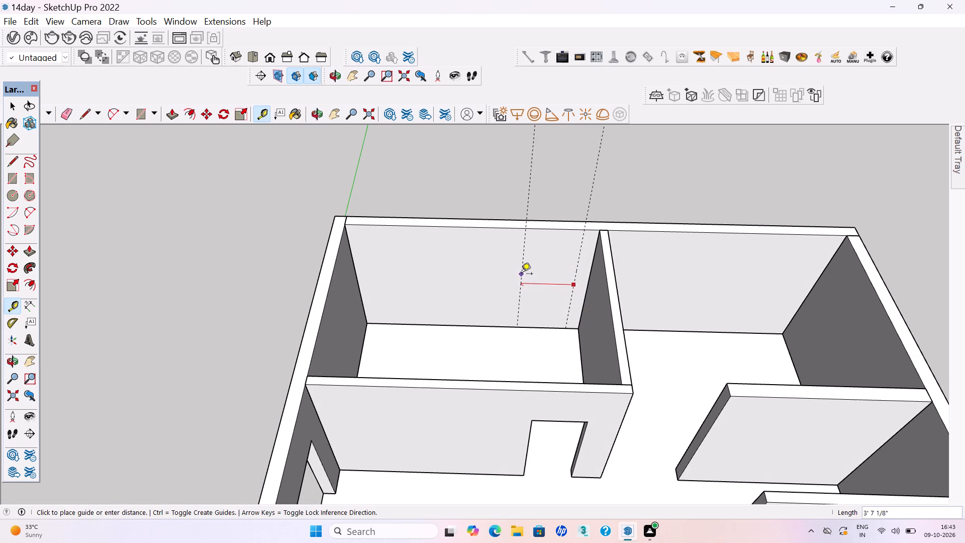
text(3')
key(Return)
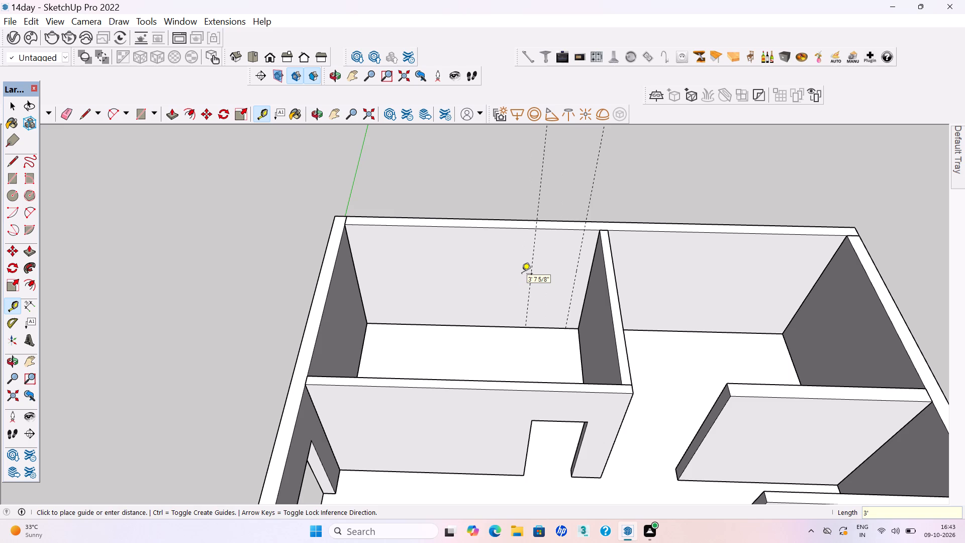
Place two horizontal guides on the same outer wall, one 3' above the floor edge and another 3' above that.
scroll(553, 299, up, 2)
click(549, 334)
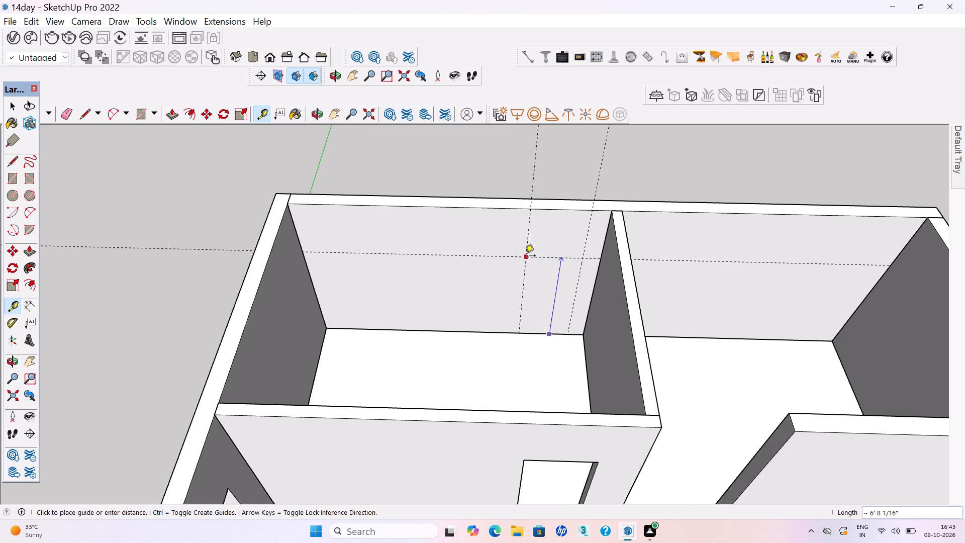
text(3')
key(Return)
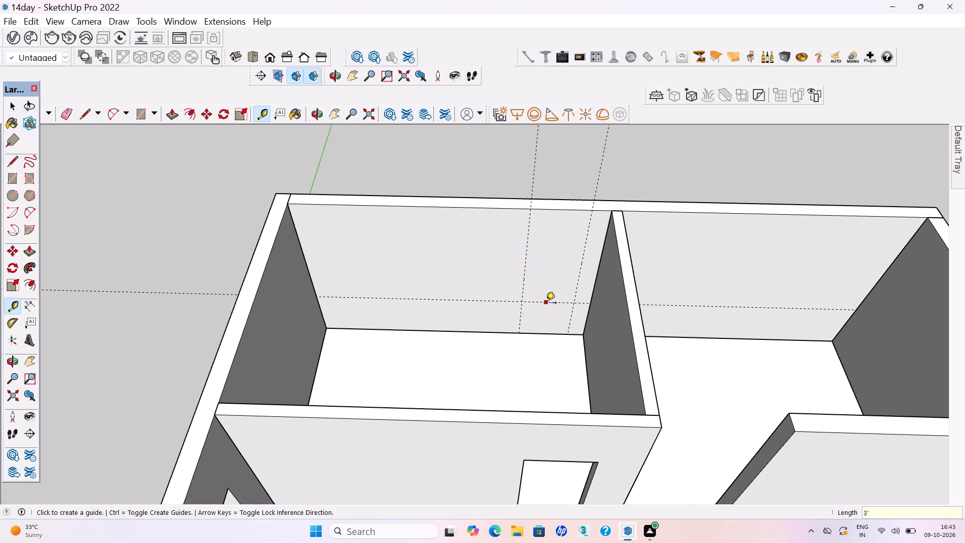
click(546, 304)
text(3')
key(Return)
key(space)
Draw a 3' by 3' rectangle between the four guides on the corner room's outer wall, inside the wall's group.
double_click(526, 280)
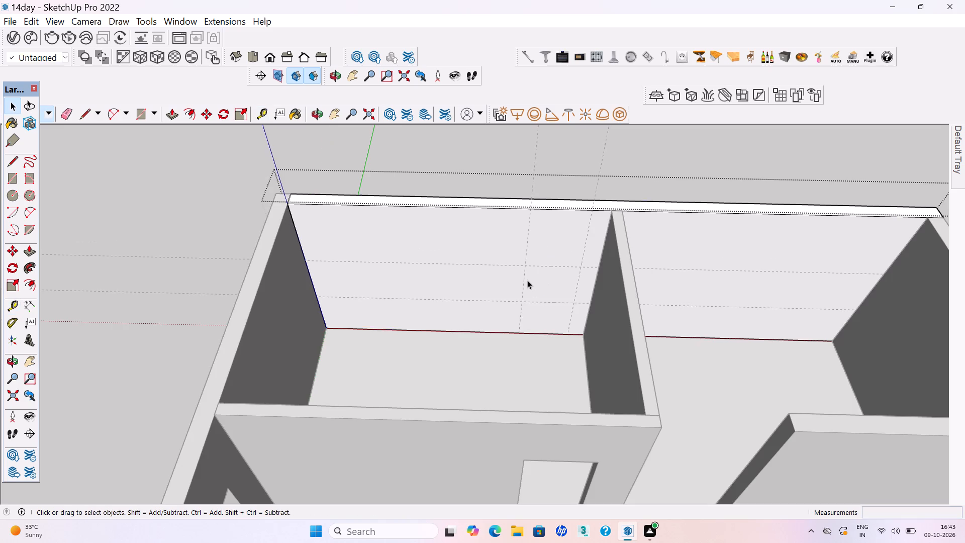
click(533, 284)
key(r)
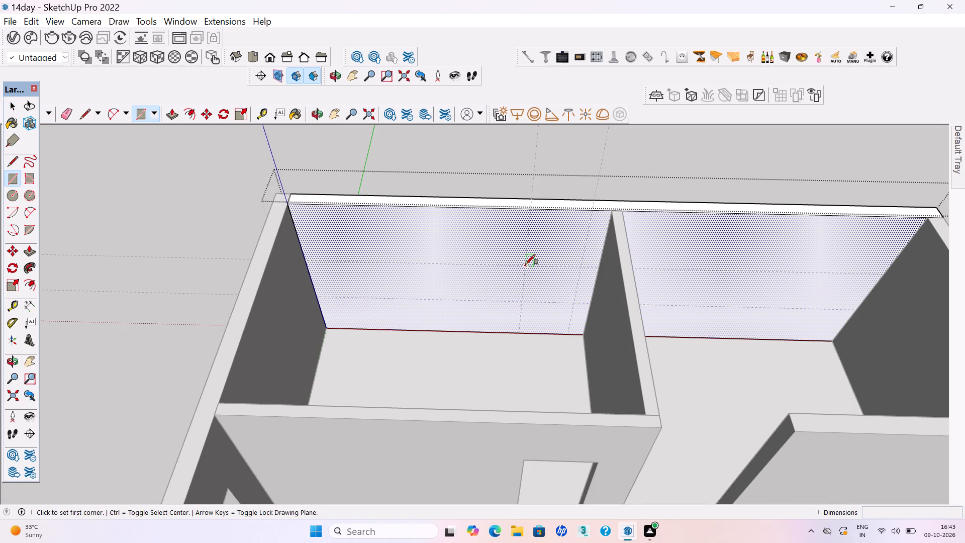
click(525, 264)
click(574, 302)
key(space)
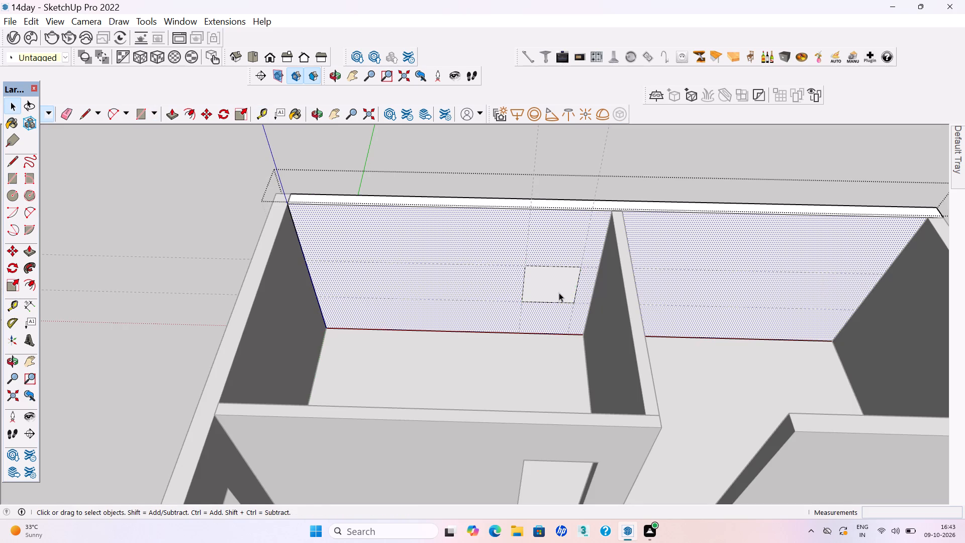
Push the rectangle through the outer wall's thickness to cut the window opening, leave the wall's group, and save the model.
click(558, 292)
key(p)
key(Return)
scroll(556, 287, up, 3)
click(558, 287)
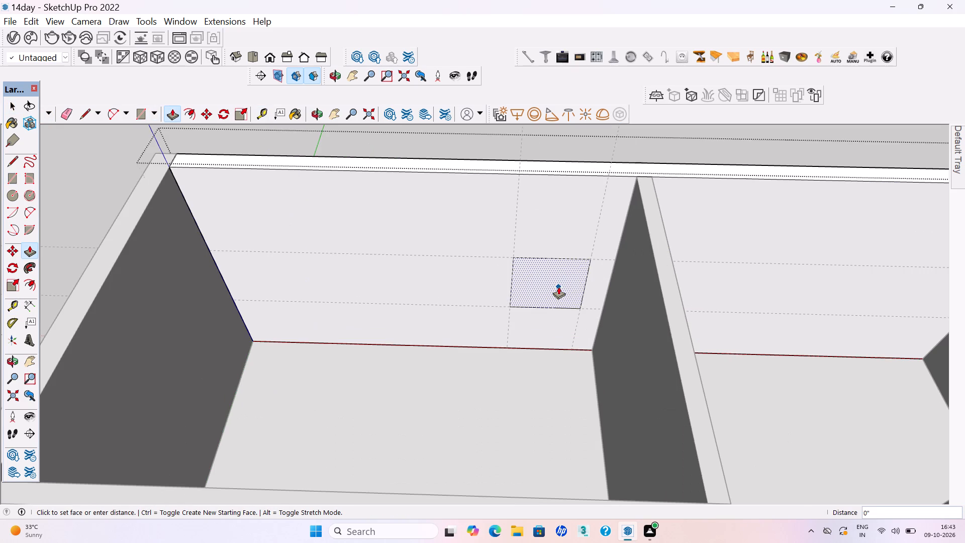
click(536, 267)
scroll(510, 292, up, 1)
key(space)
scroll(512, 293, down, 9)
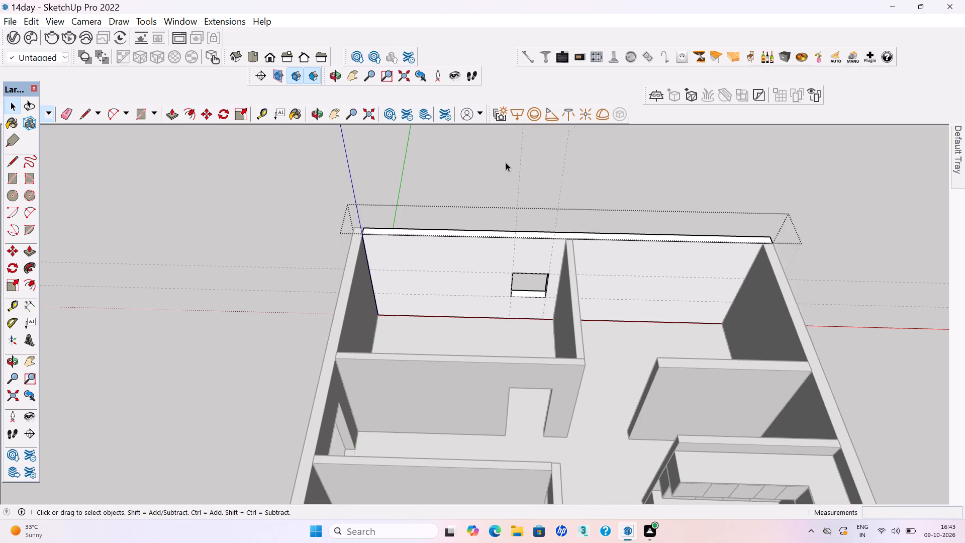
click(488, 161)
key(ctrl+s)
key(ctrl+s)
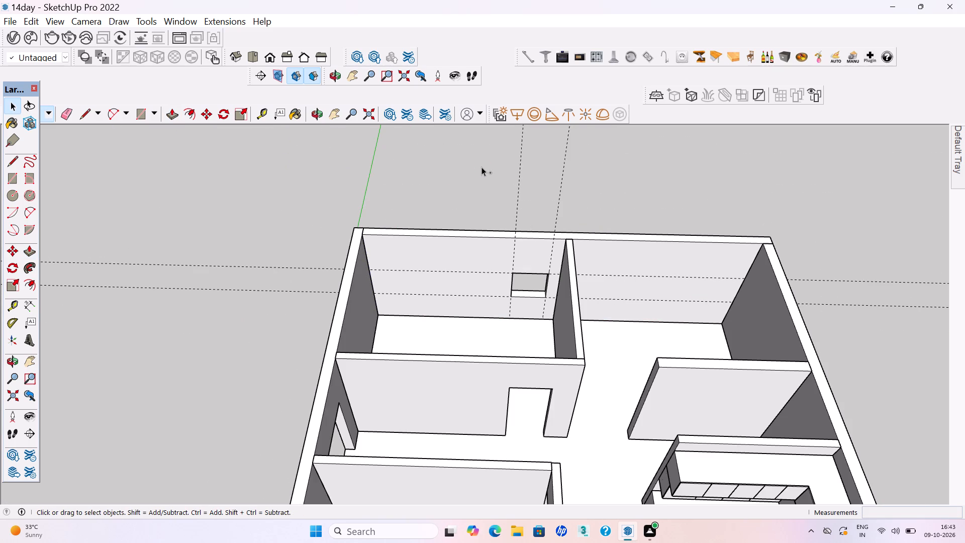
key(ctrl+s)
Delete the two vertical and two horizontal guides around the new window opening and save the model.
scroll(468, 187, down, 4)
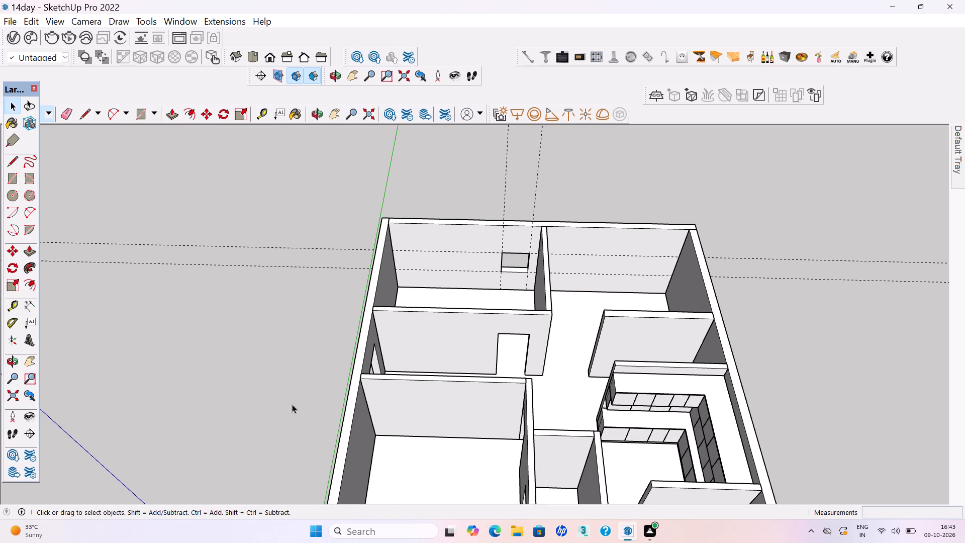
scroll(302, 401, down, 1)
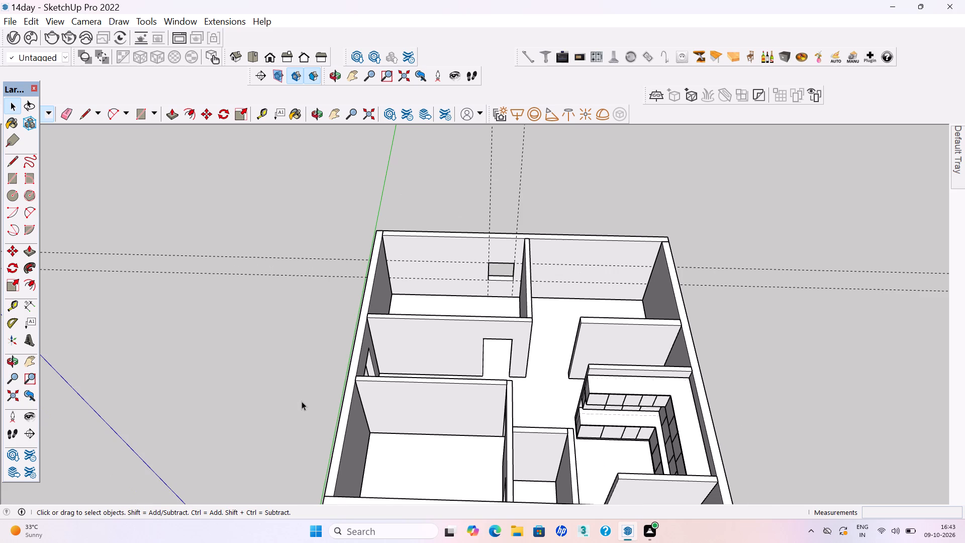
scroll(475, 377, down, 1)
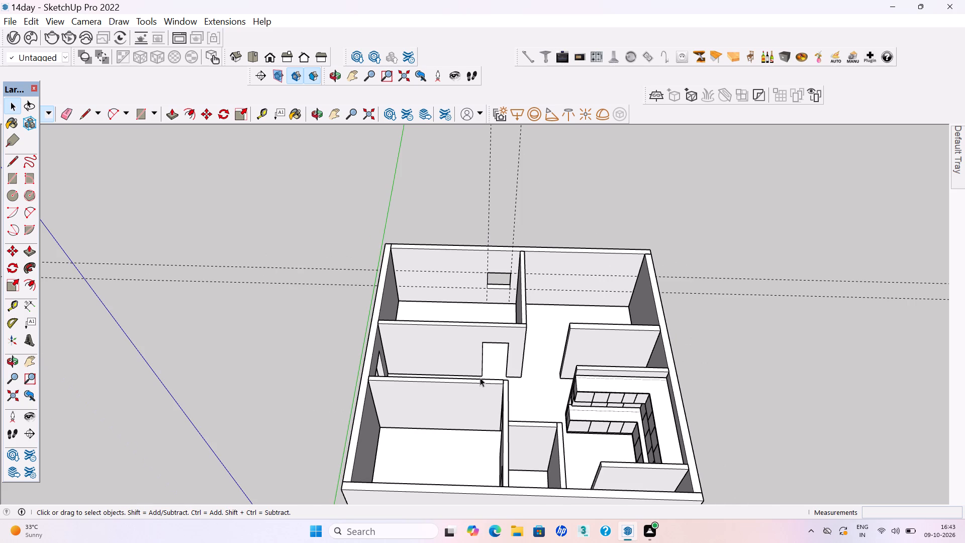
scroll(485, 377, down, 2)
middle_drag(503, 294, 510, 252)
drag(539, 234, 442, 173)
key(Delete)
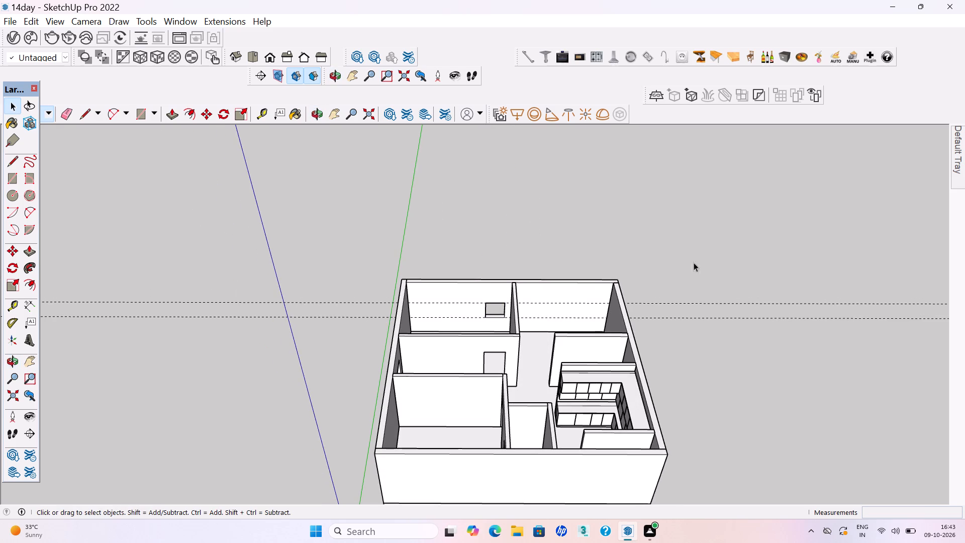
drag(750, 350, 726, 273)
key(Delete)
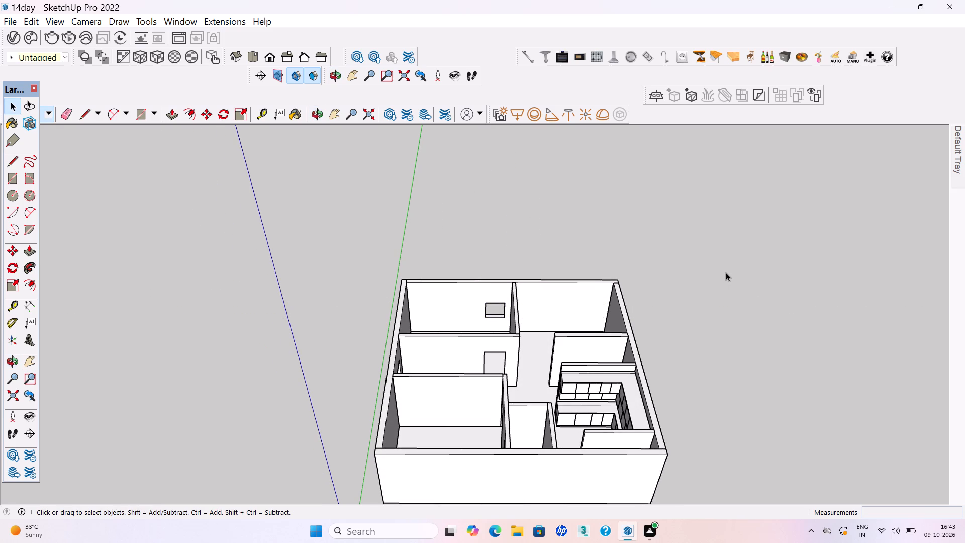
key(ctrl+s)
key(ctrl+s)
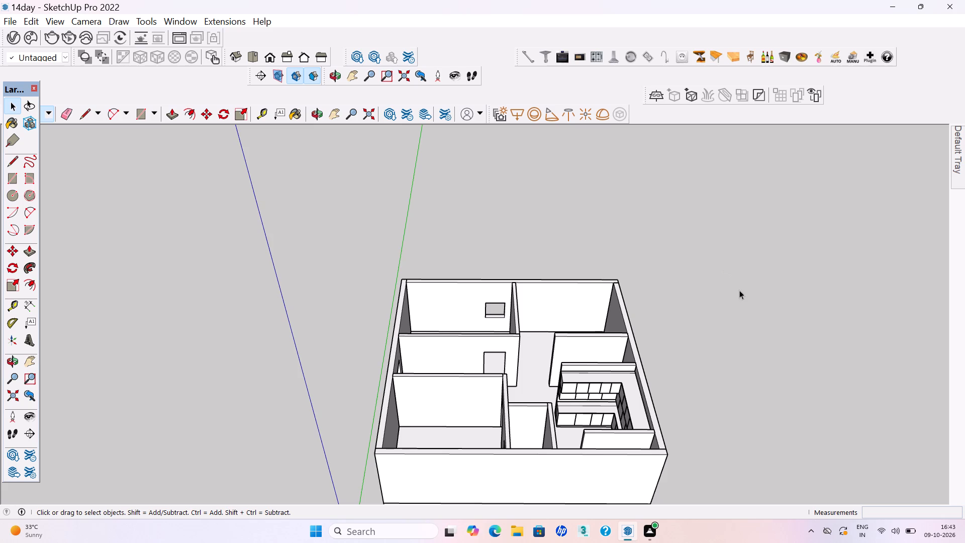
Shorten the free-standing partition wall beside the kitchen by scaling its free end toward the outer wall, and save the model.
scroll(740, 291, down, 1)
scroll(282, 250, down, 2)
middle_drag(543, 310, 534, 379)
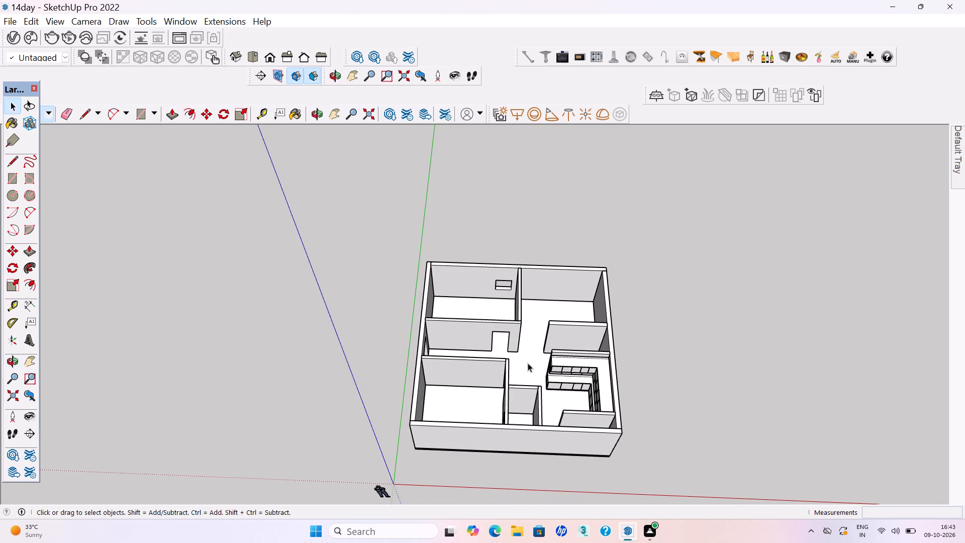
scroll(534, 302, up, 4)
middle_drag(546, 346, 654, 284)
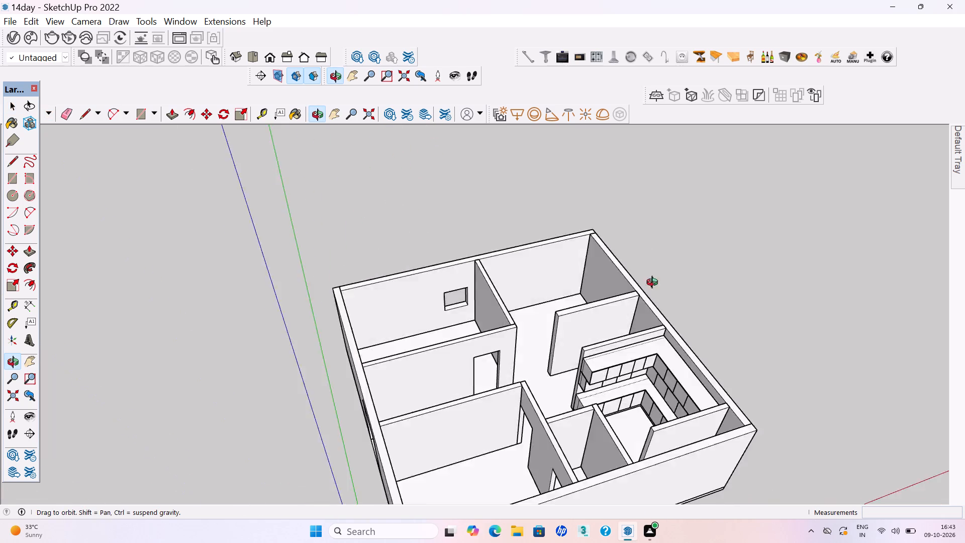
middle_drag(654, 284, 681, 319)
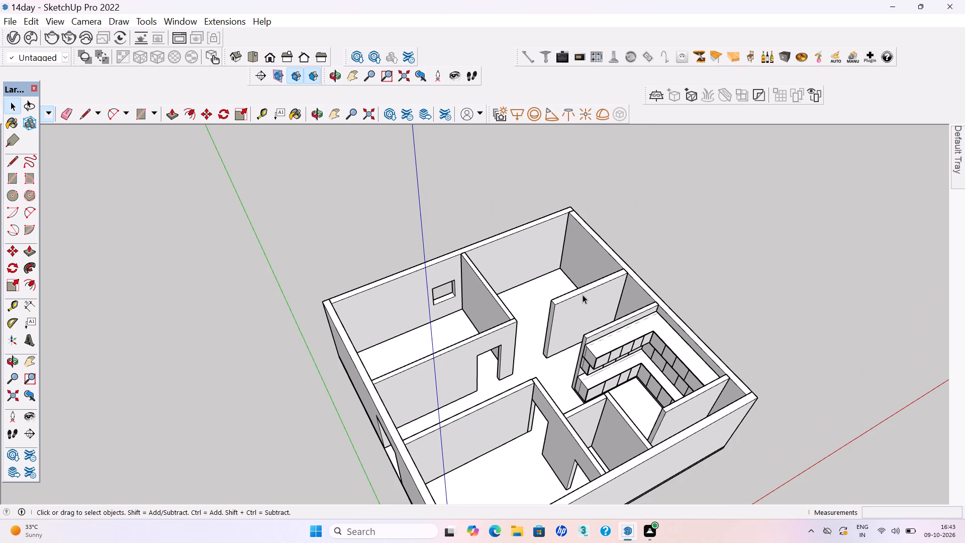
middle_drag(527, 310, 523, 307)
scroll(540, 302, up, 6)
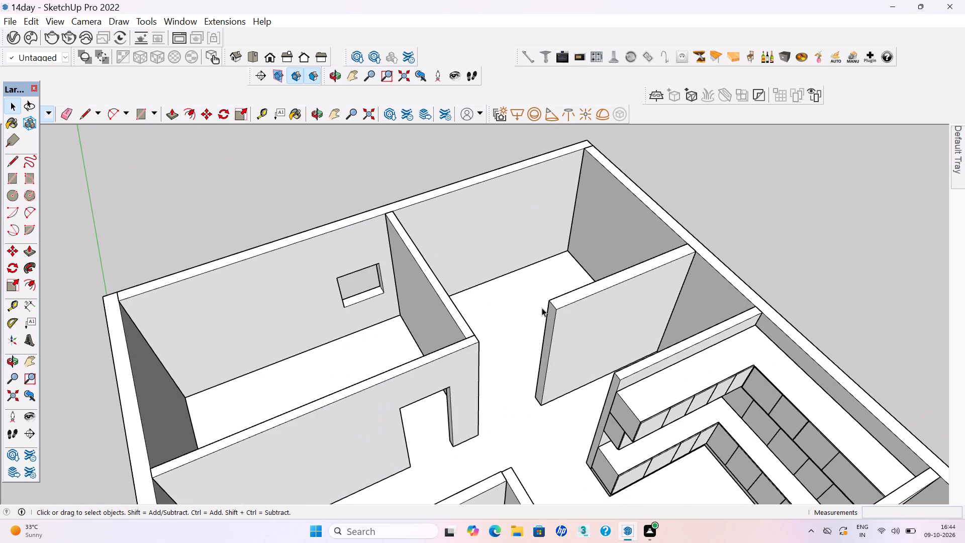
click(550, 321)
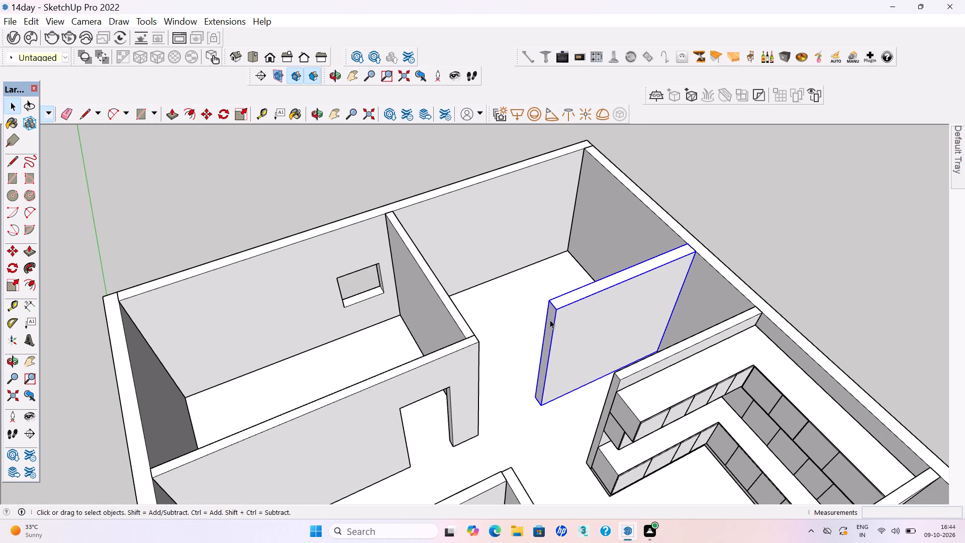
key(s)
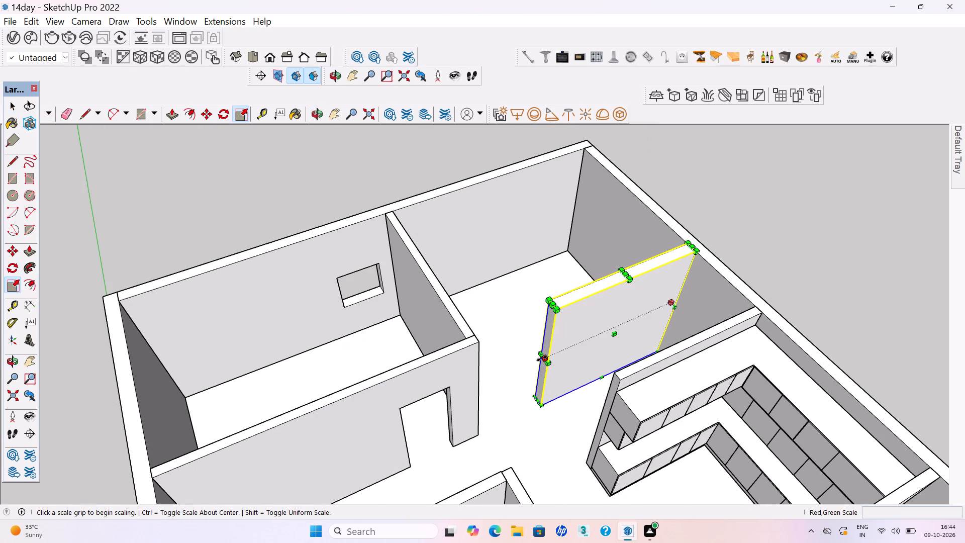
click(542, 358)
click(593, 336)
scroll(592, 336, down, 1)
key(space)
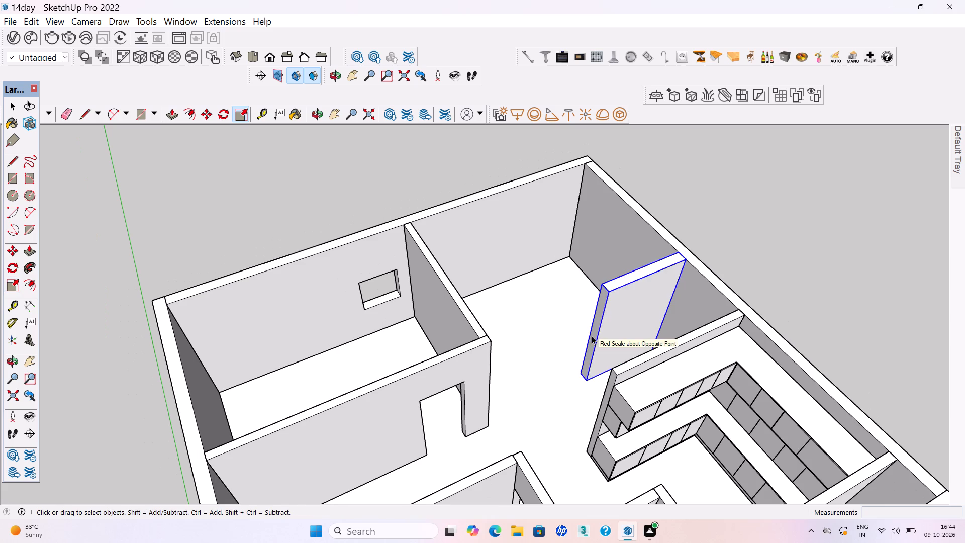
click(797, 243)
middle_drag(759, 267, 623, 287)
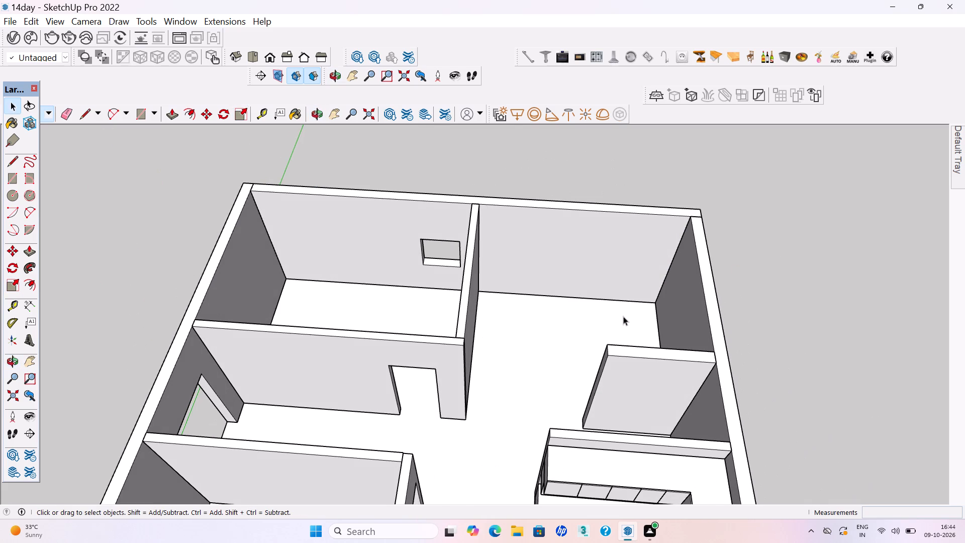
key(ctrl+s)
key(ctrl+s)
Place two vertical guides on the outer wall between the open corner and the shortened partition, the first about 1' 8 11/16" from the corner.
scroll(566, 262, down, 4)
scroll(391, 406, down, 1)
middle_drag(402, 374, 407, 348)
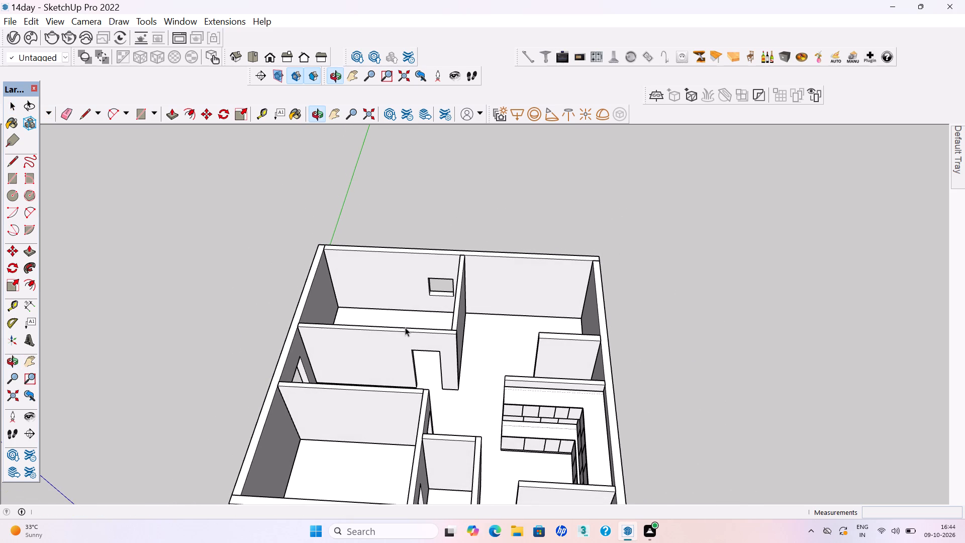
middle_drag(535, 336, 541, 384)
scroll(549, 296, up, 1)
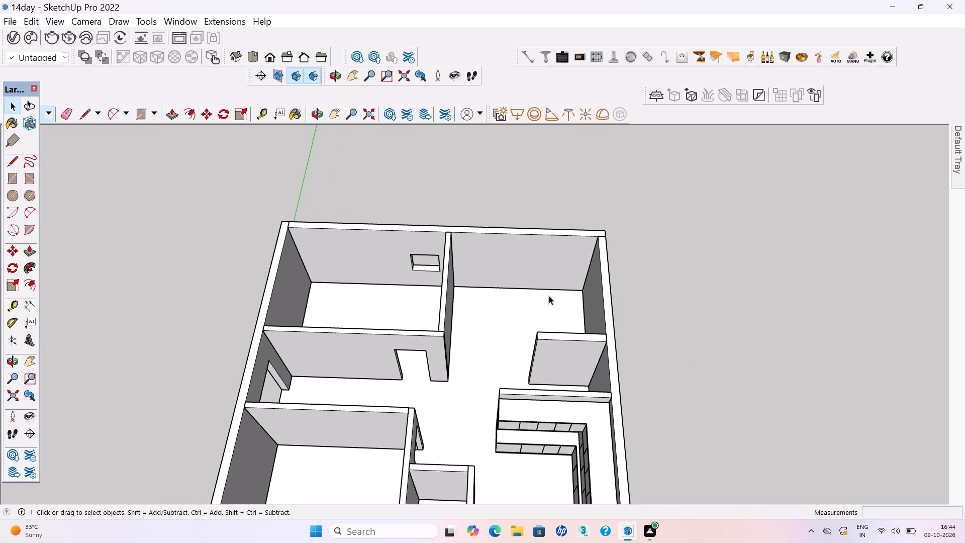
middle_drag(555, 305, 566, 357)
middle_drag(530, 290, 832, 272)
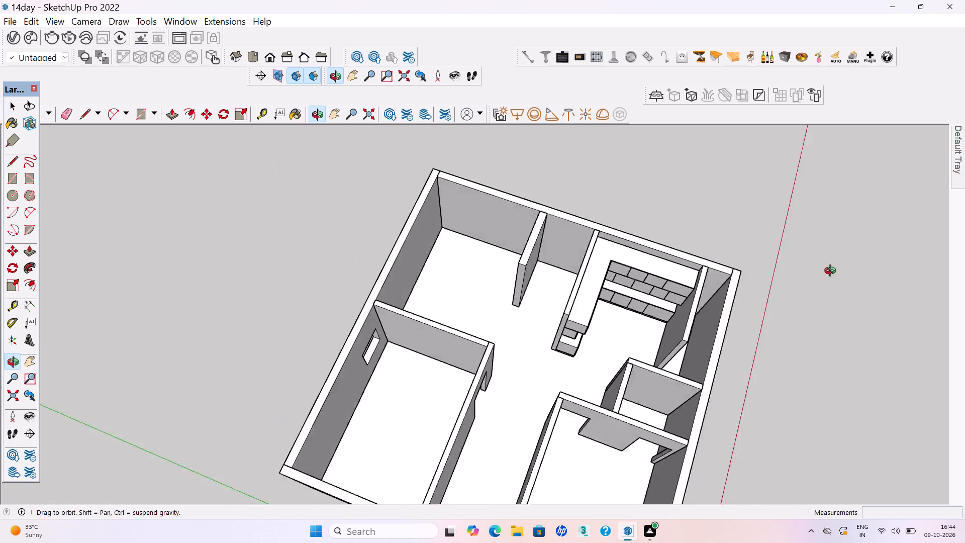
middle_drag(832, 272, 901, 270)
middle_drag(470, 312, 470, 250)
scroll(472, 225, up, 3)
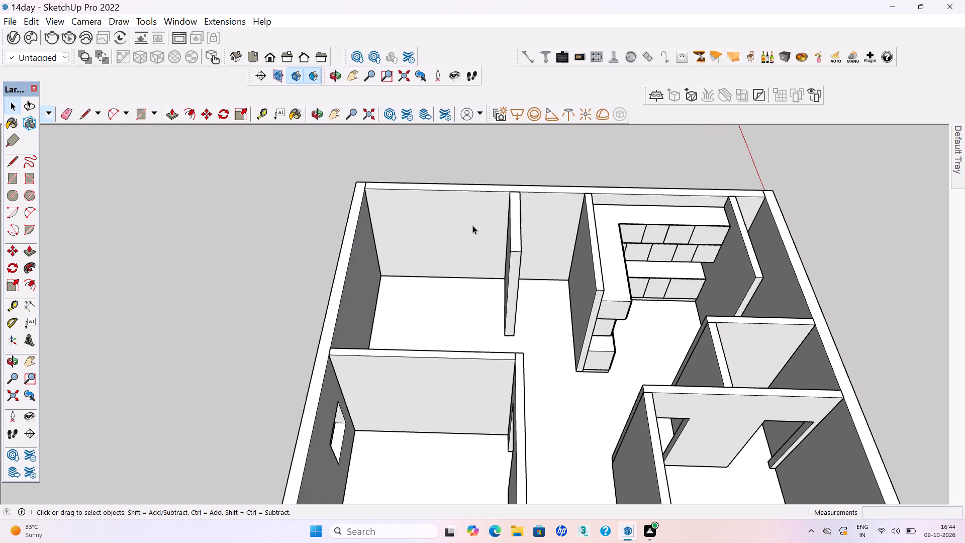
key(t)
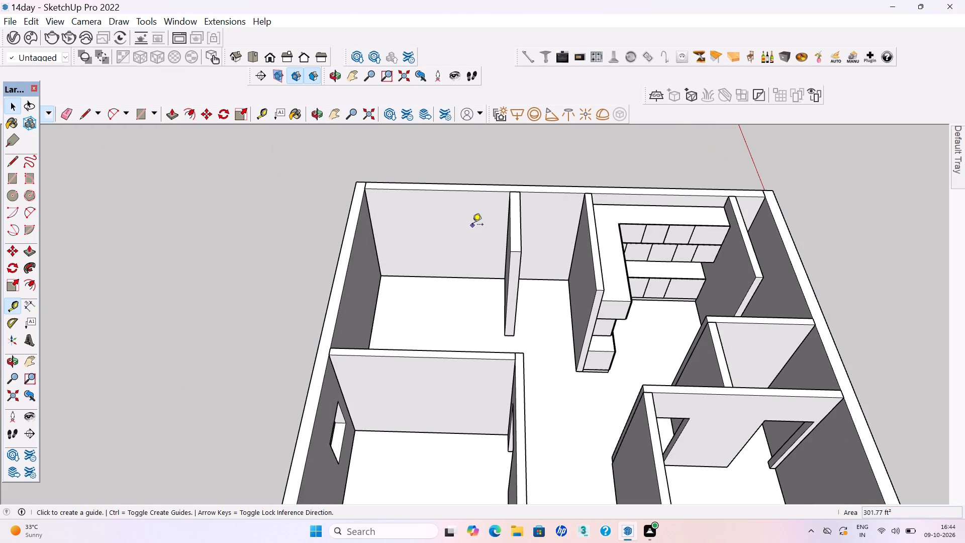
click(377, 244)
click(396, 240)
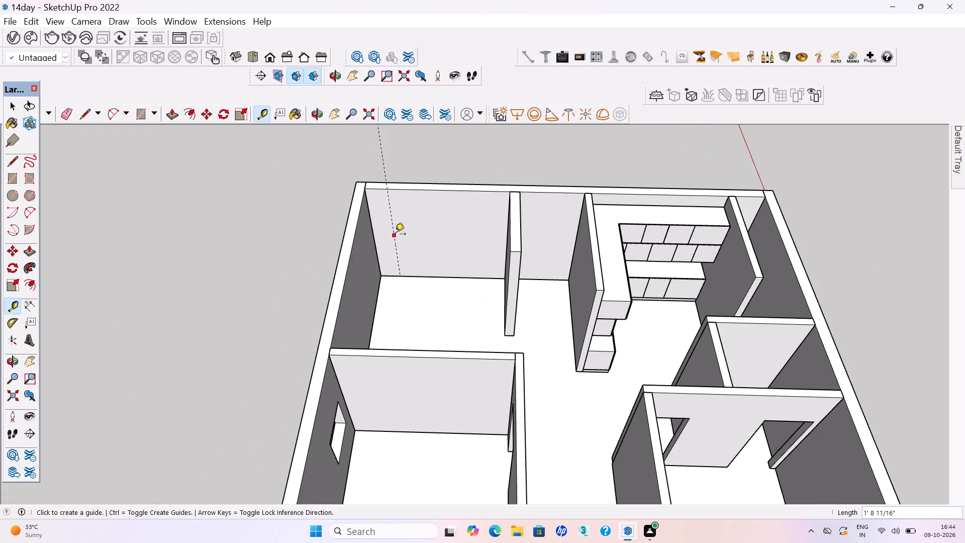
click(394, 233)
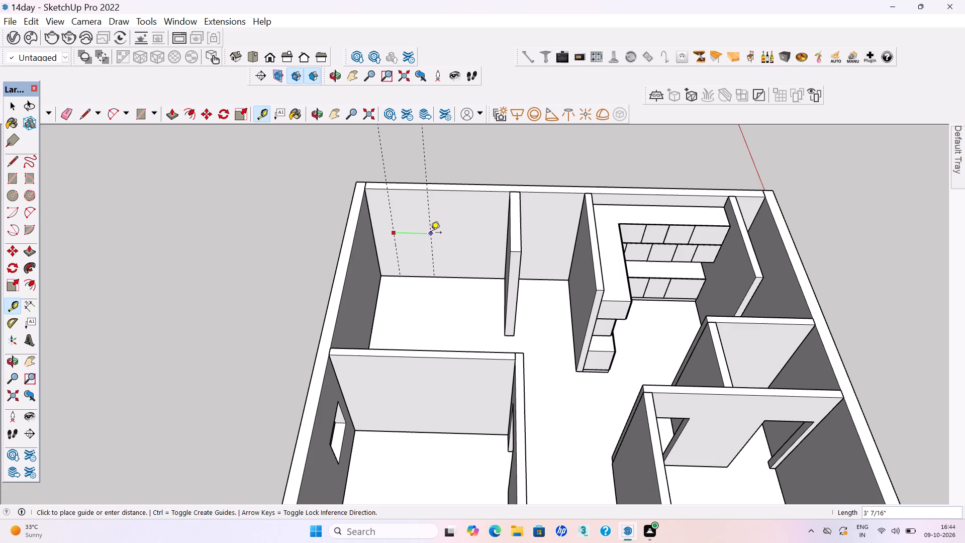
scroll(424, 251, up, 2)
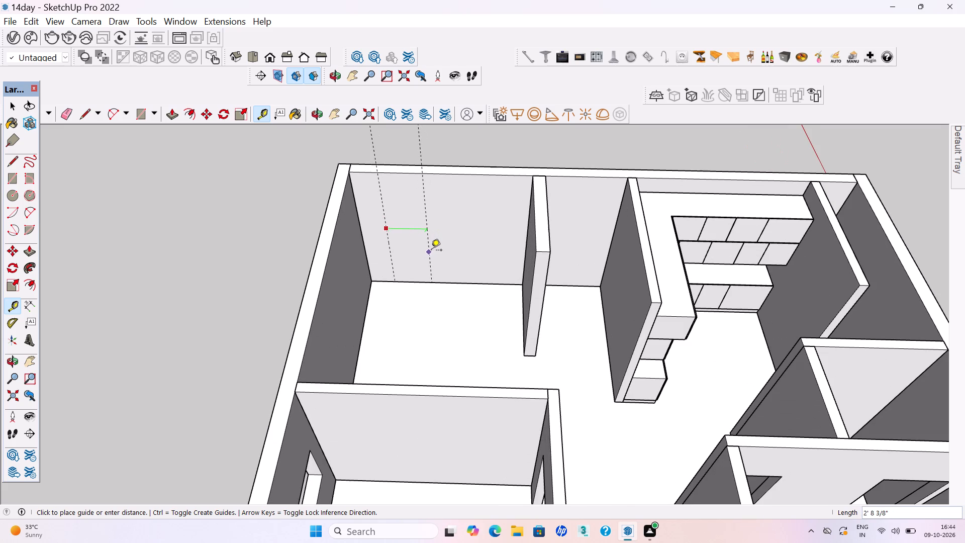
click(433, 250)
Place two horizontal guides on the outer wall, one 3' above the floor and the other 3' above the first.
scroll(424, 263, up, 1)
middle_drag(426, 263, 453, 240)
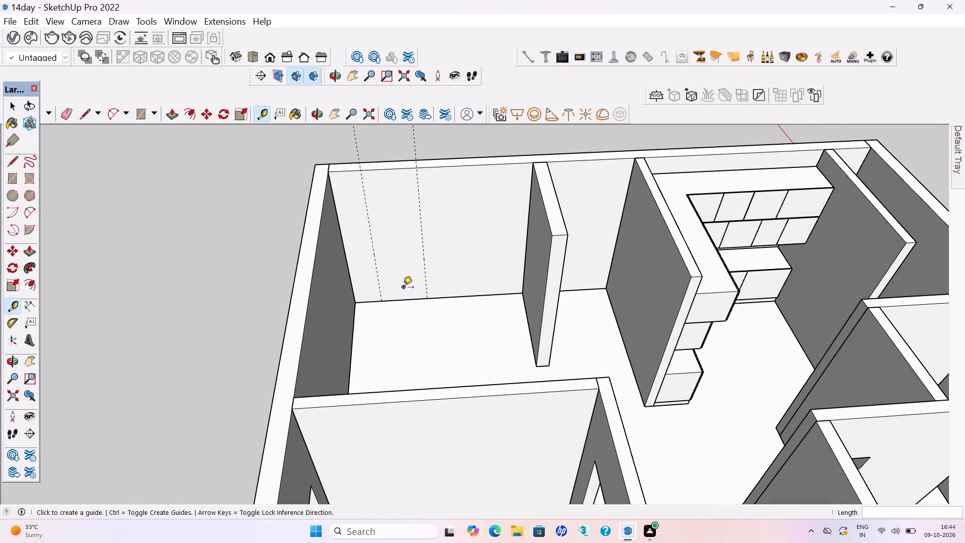
click(403, 301)
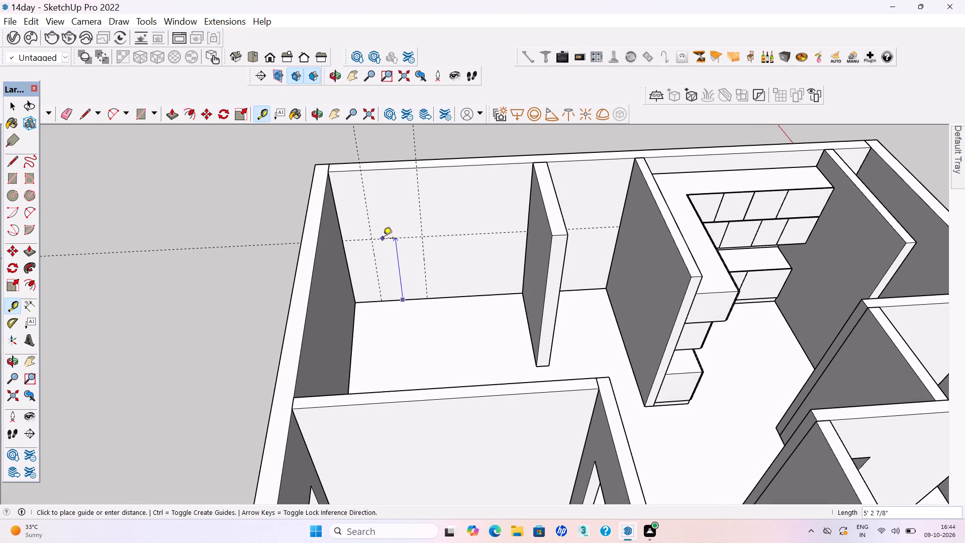
text(3')
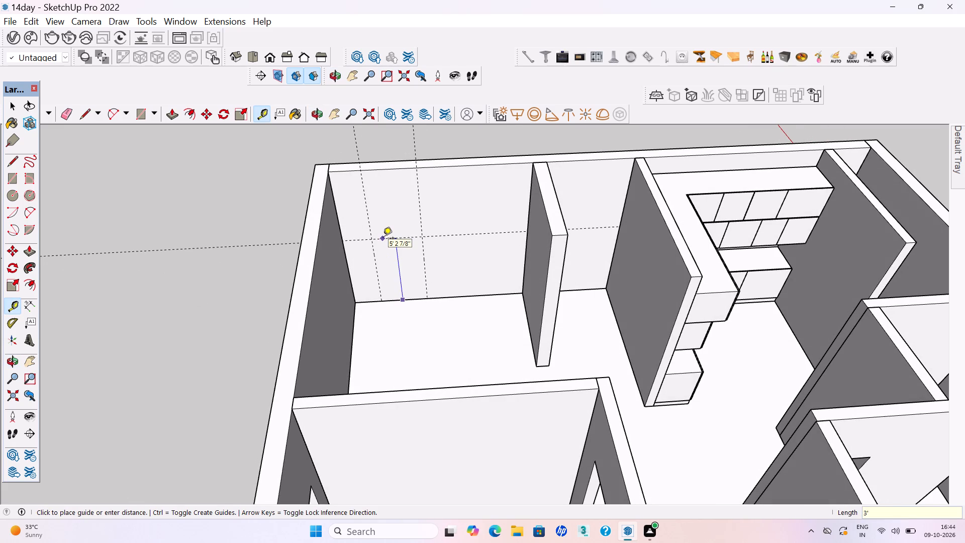
key(Return)
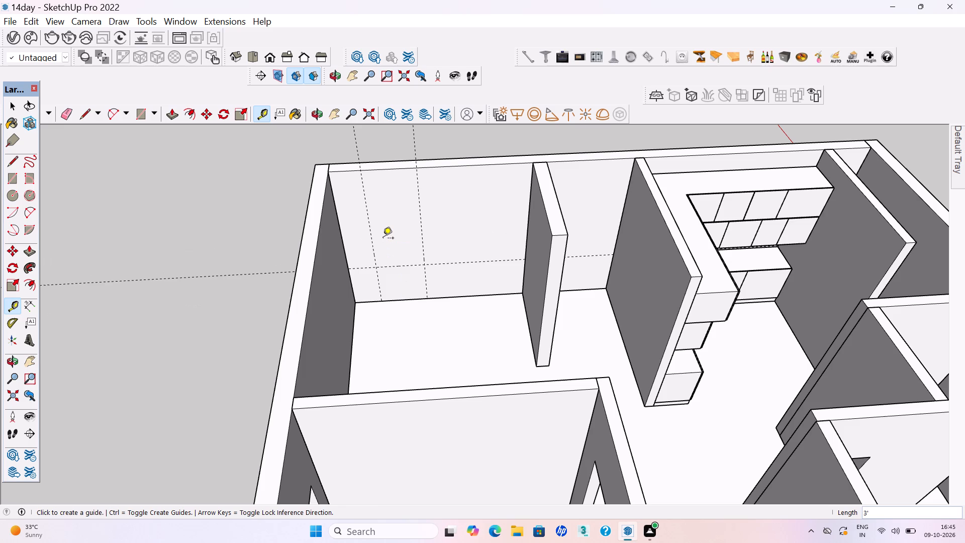
click(405, 266)
text(3')
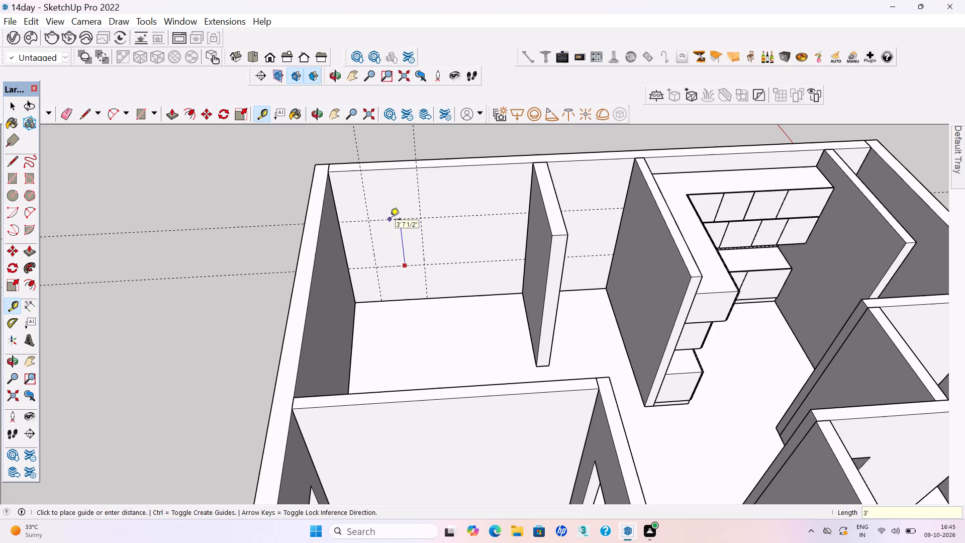
key(Return)
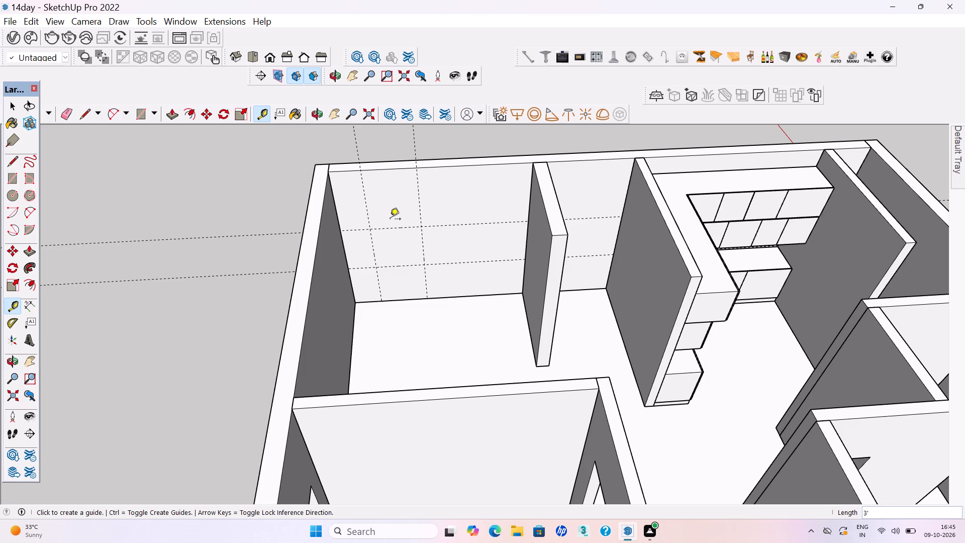
key(space)
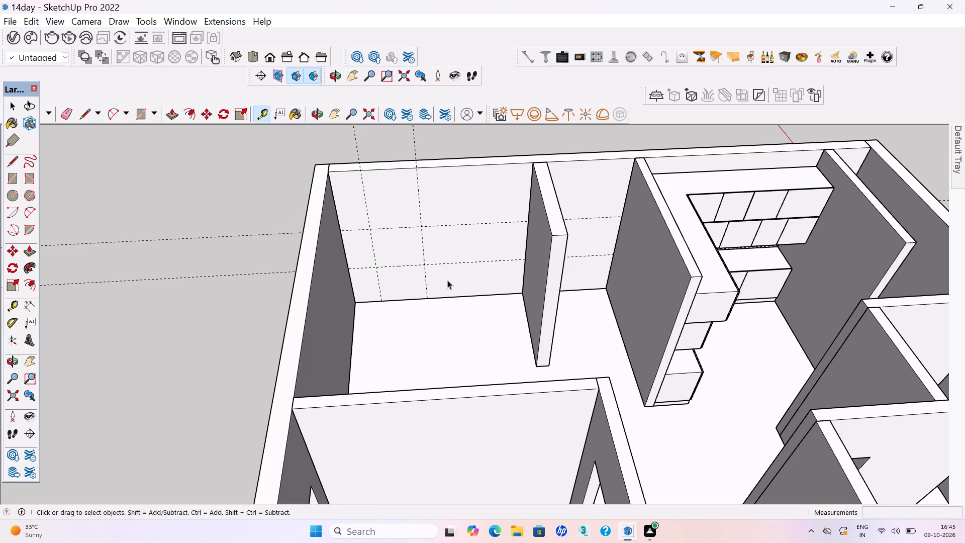
Open the outer wall's group and draw a rectangle about 3' by 3' between the four guide intersections.
middle_drag(409, 259, 399, 233)
scroll(388, 227, up, 6)
double_click(403, 270)
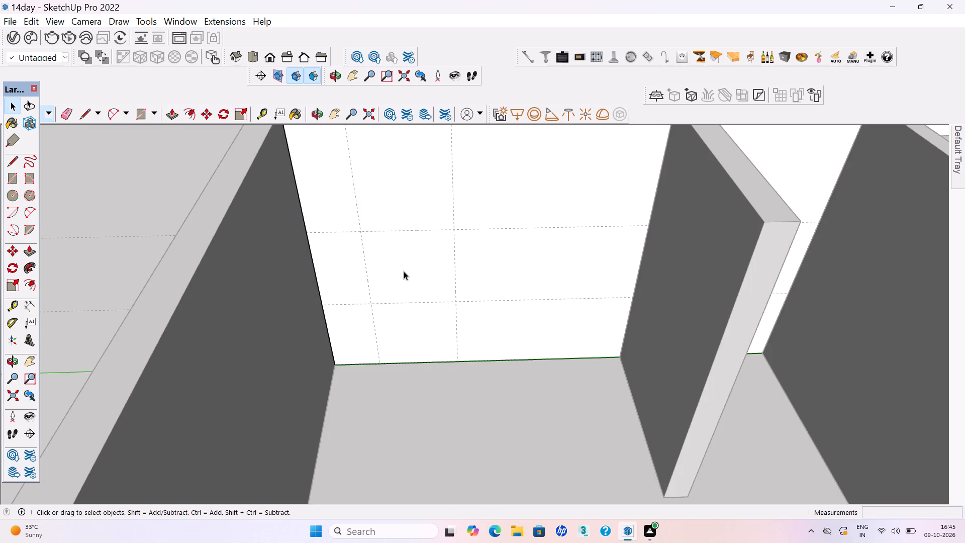
click(403, 273)
key(r)
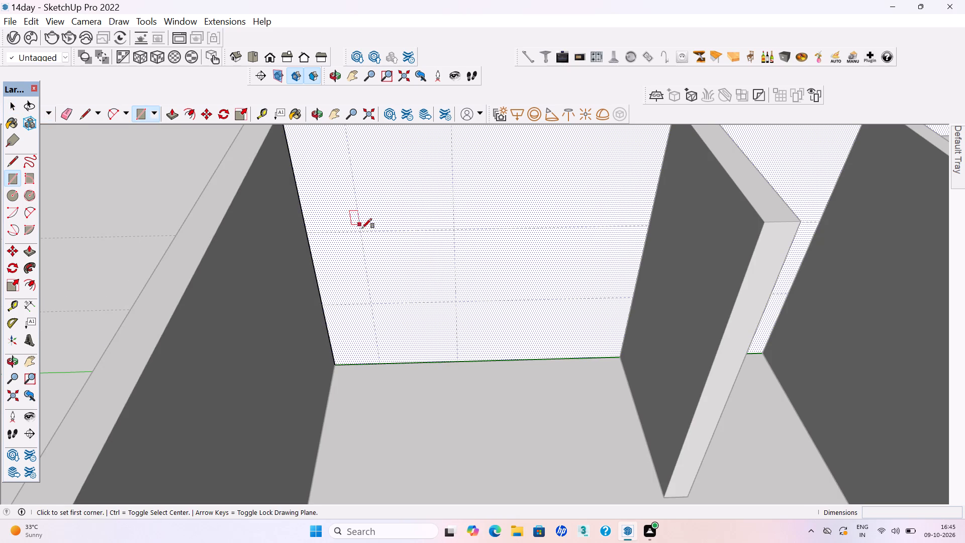
click(358, 231)
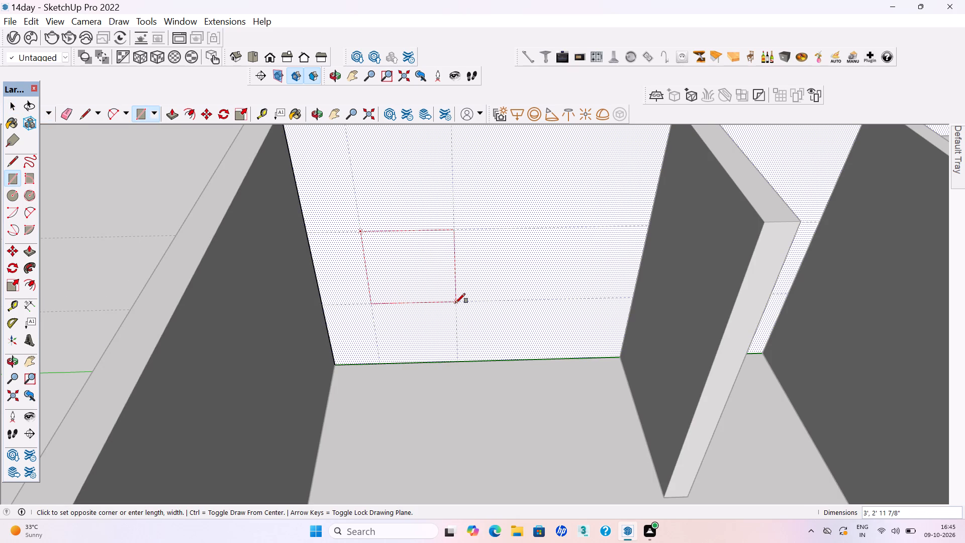
click(455, 303)
Push the rectangle through the outer wall's thickness to cut the window opening, leave the wall's group, and save the model.
key(space)
click(421, 283)
key(p)
key(Return)
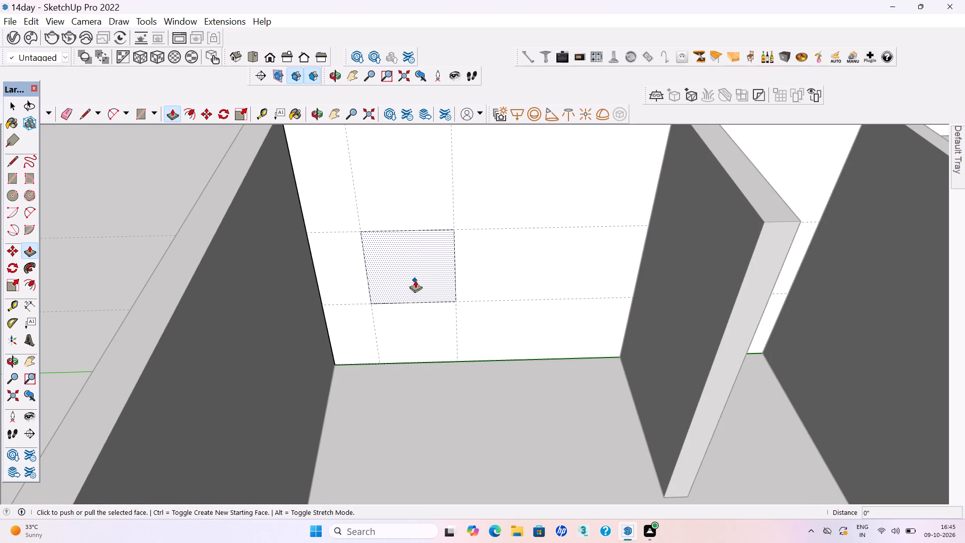
click(424, 288)
click(392, 263)
scroll(403, 273, down, 11)
key(space)
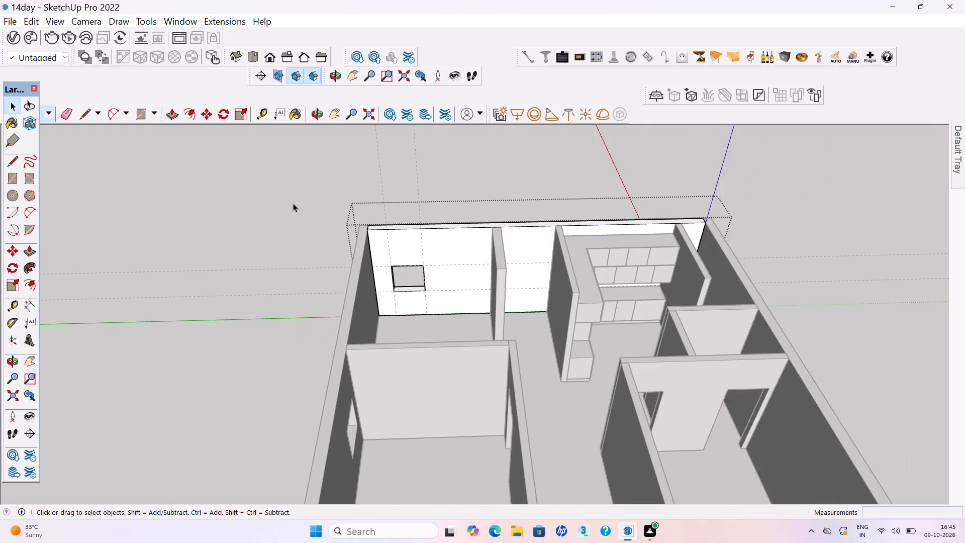
click(294, 198)
key(ctrl+s)
key(ctrl+s)
key(ctrl+s)
key(ctrl+s)
key(ctrl+s)
key(ctrl+s)
key(ctrl+s)
key(ctrl+s)
key(ctrl+s)
key(ctrl+s)
key(ctrl+s)
key(ctrl+s)
key(ctrl+s)
key(ctrl+s)
key(ctrl+s)
key(ctrl+s)
key(ctrl+s)
key(ctrl+s)
key(ctrl+s)
key(ctrl+s)
key(ctrl+s)
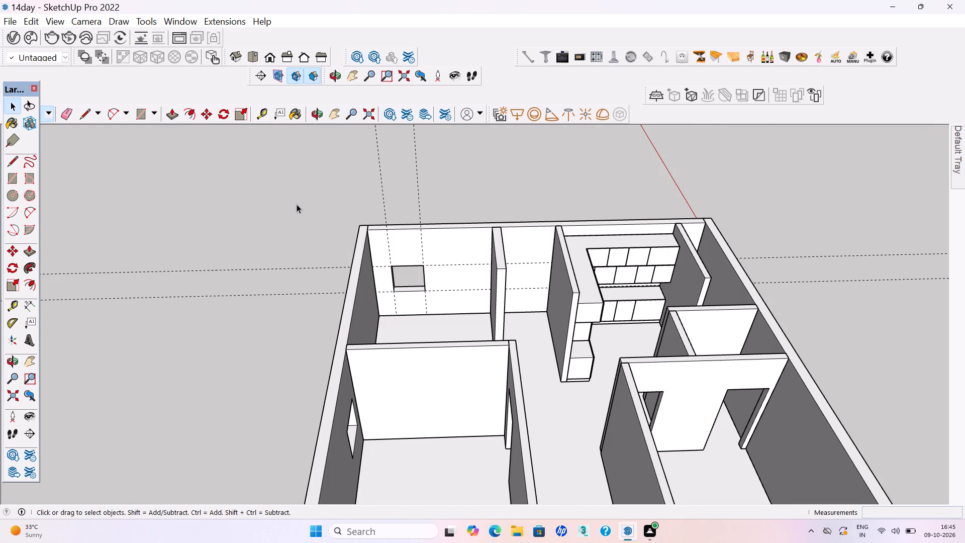
Delete the two vertical and two horizontal guides around the new window opening.
scroll(344, 241, down, 2)
middle_drag(345, 256, 349, 216)
drag(424, 199, 346, 153)
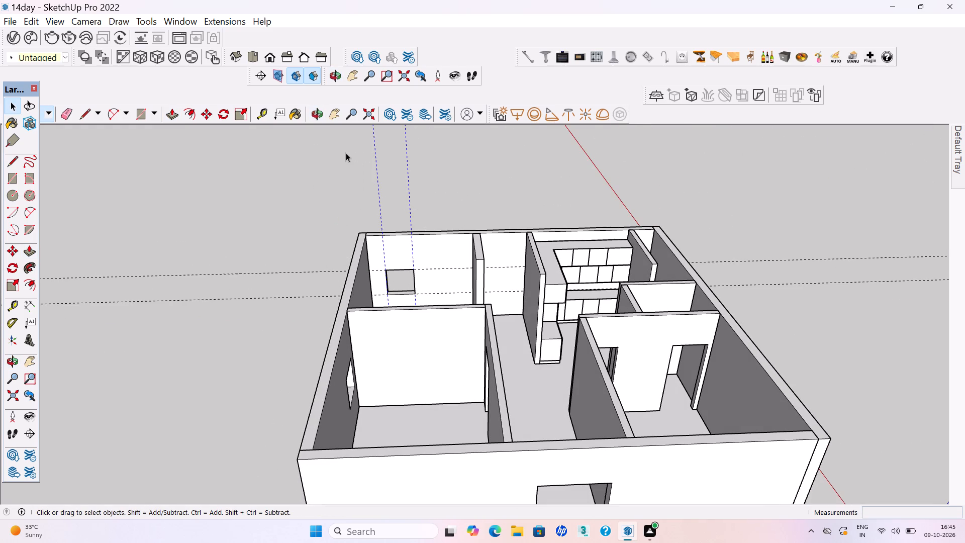
key(Delete)
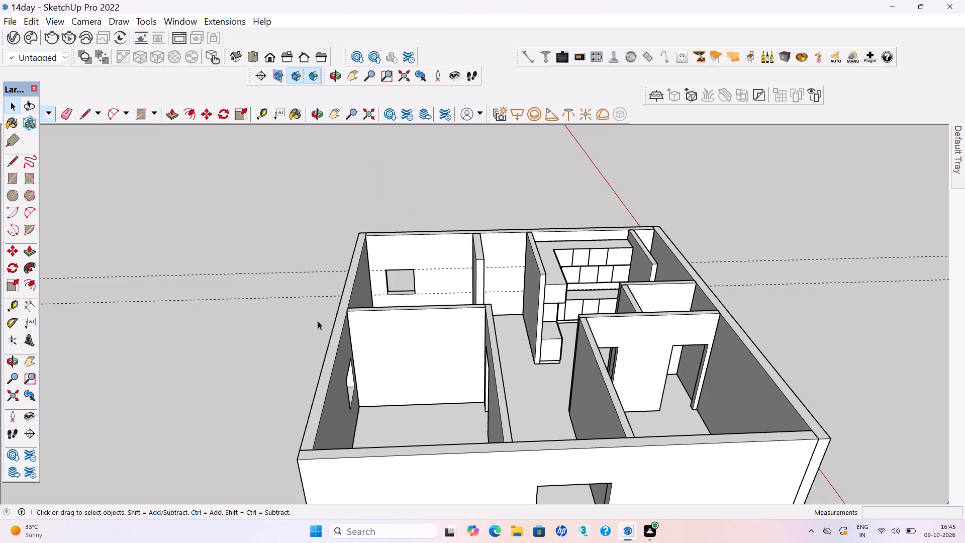
drag(306, 323, 276, 241)
key(Delete)
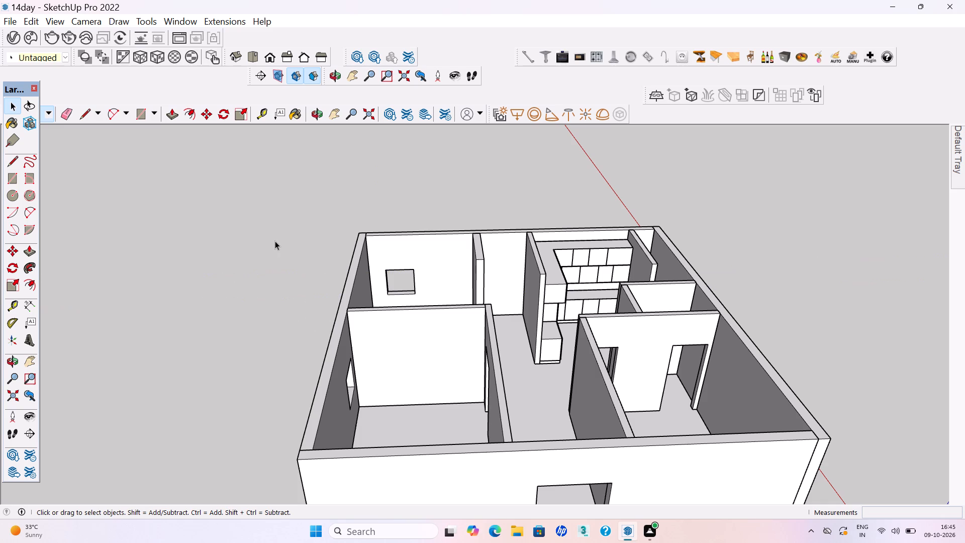
Place a guide on the floor of the closed corner room, 2' in from the outer wall with the window.
scroll(435, 286, down, 3)
middle_drag(495, 280, 391, 416)
middle_click(391, 416)
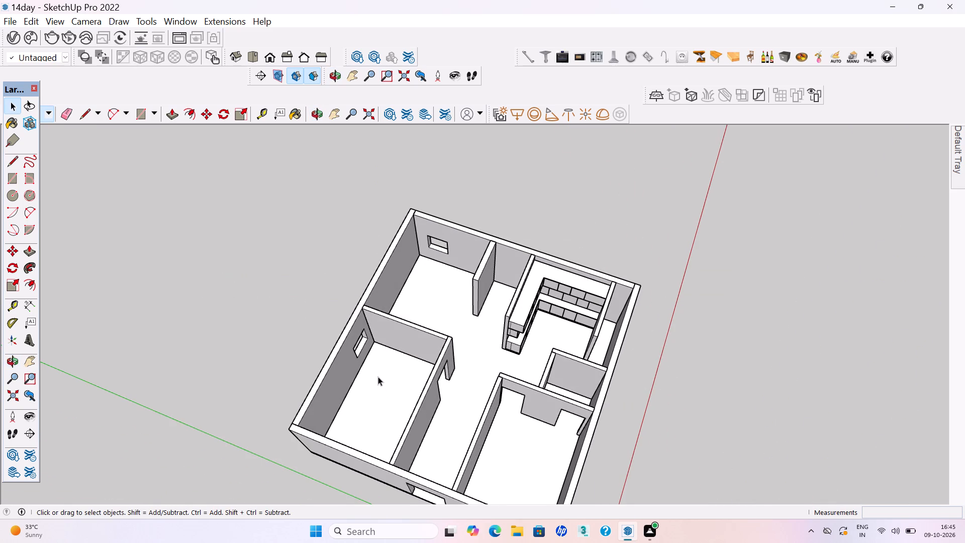
scroll(412, 348, down, 2)
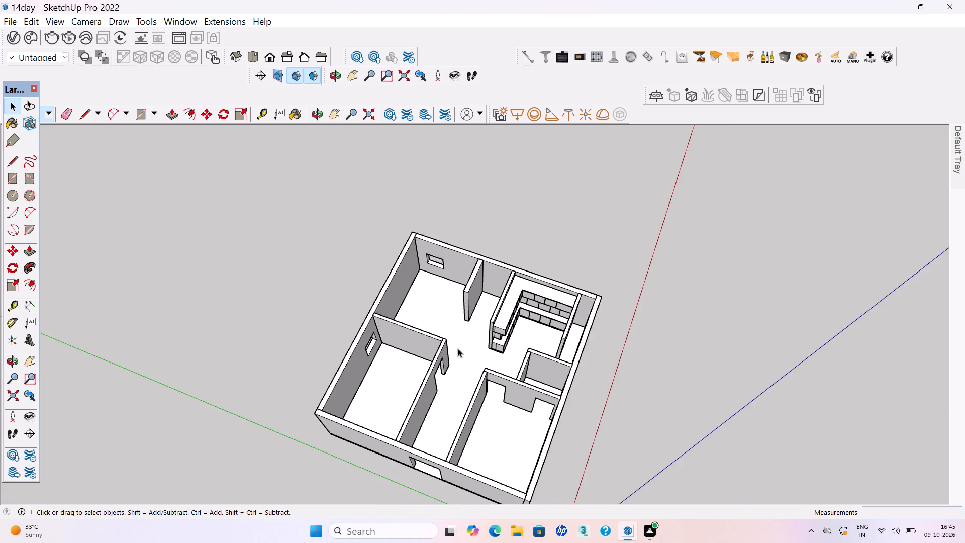
middle_drag(484, 348, 305, 338)
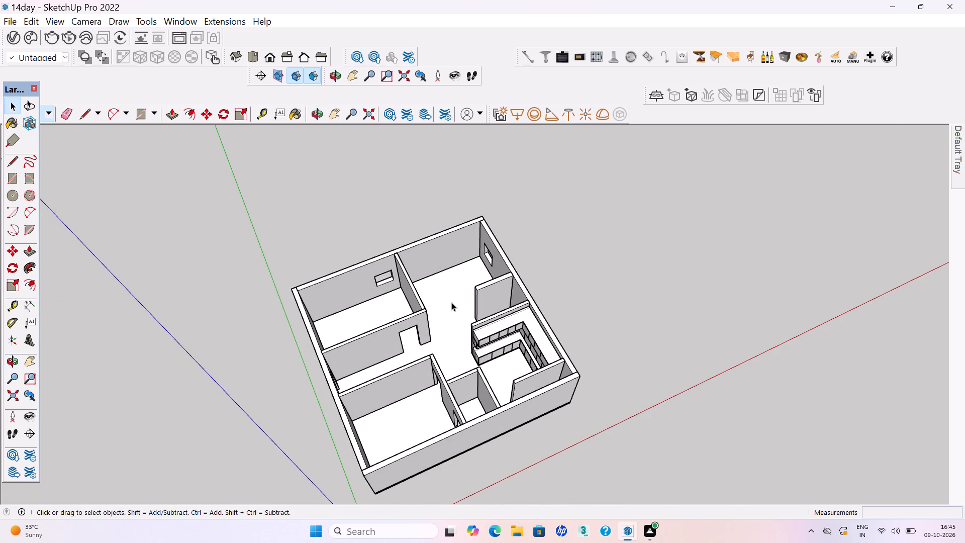
middle_drag(441, 300, 352, 319)
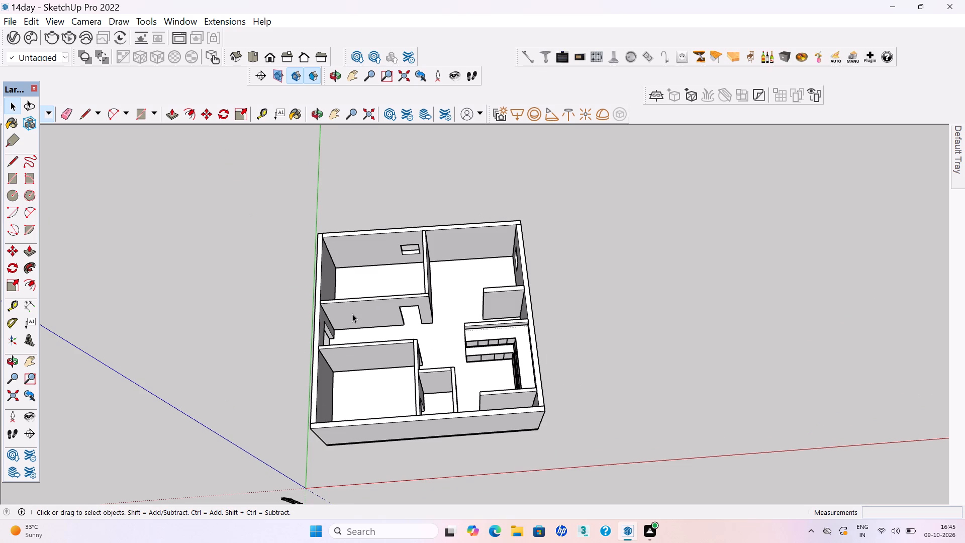
scroll(359, 317, down, 2)
middle_drag(362, 335, 355, 300)
scroll(357, 275, up, 6)
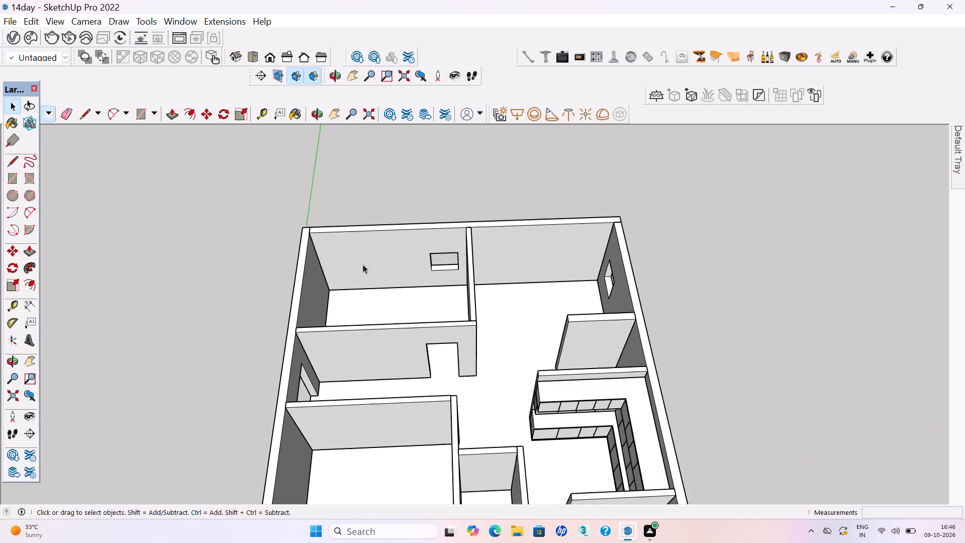
scroll(363, 264, up, 1)
middle_drag(406, 291, 410, 354)
scroll(360, 279, up, 2)
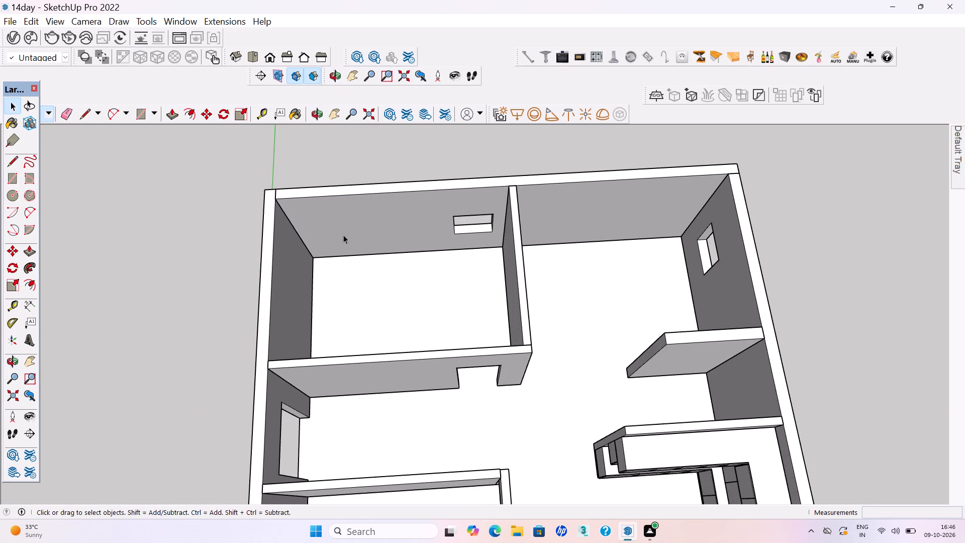
scroll(343, 235, up, 2)
middle_drag(343, 232, 348, 164)
key(h)
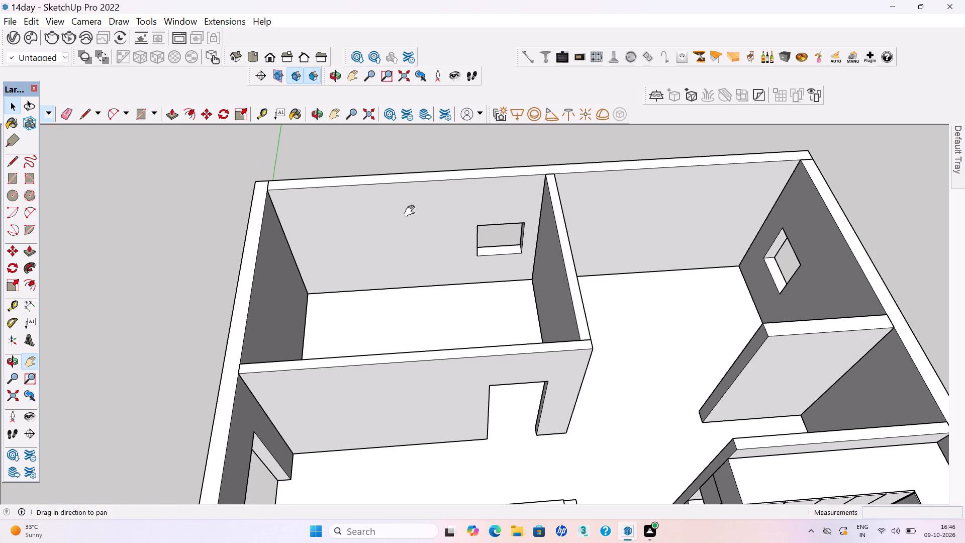
drag(446, 246, 454, 319)
middle_drag(460, 374, 434, 318)
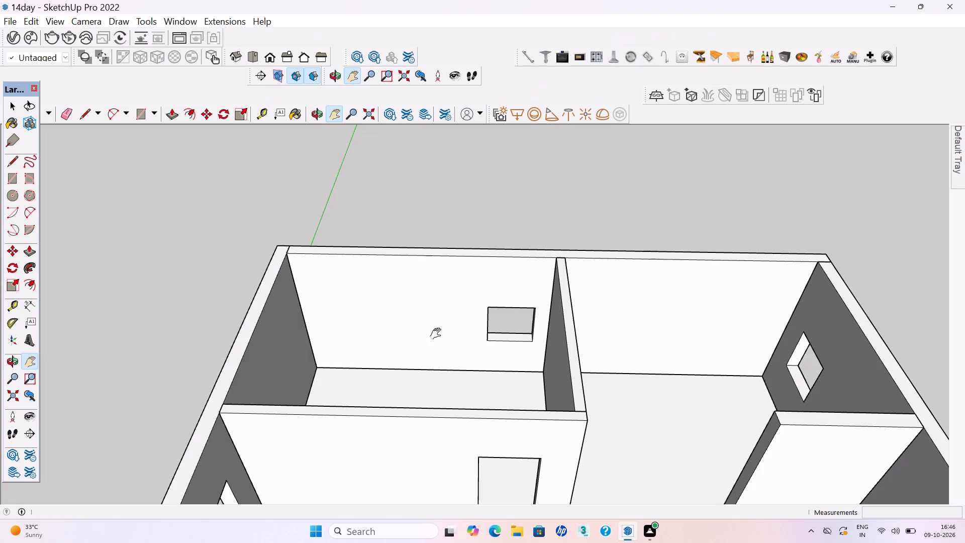
middle_drag(432, 313, 439, 362)
drag(407, 381, 417, 322)
middle_drag(418, 330, 422, 349)
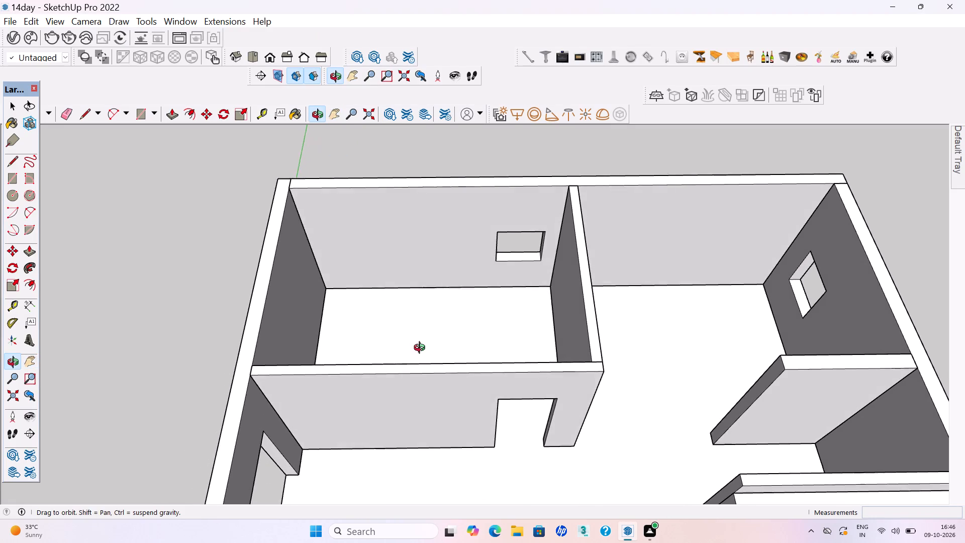
middle_drag(422, 349, 424, 357)
key(t)
middle_drag(394, 297, 396, 330)
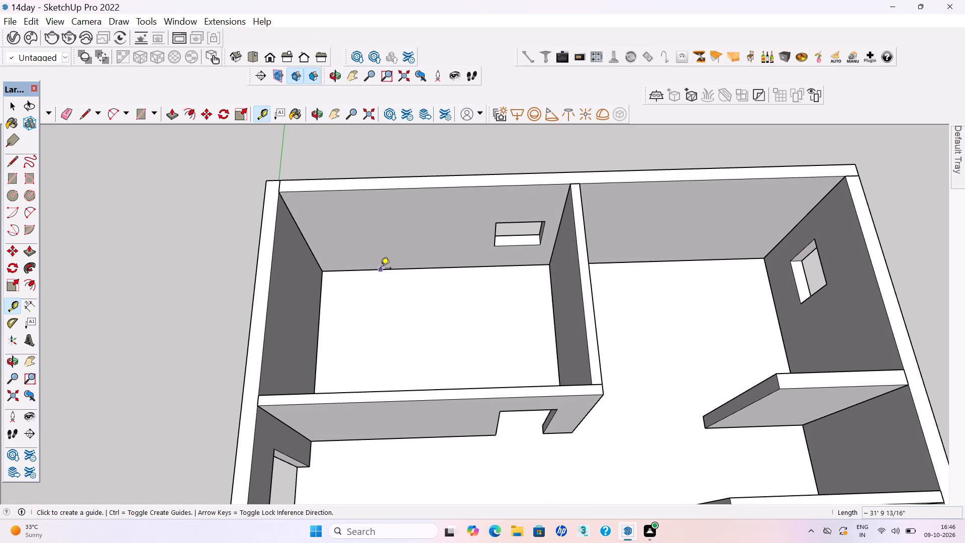
click(380, 269)
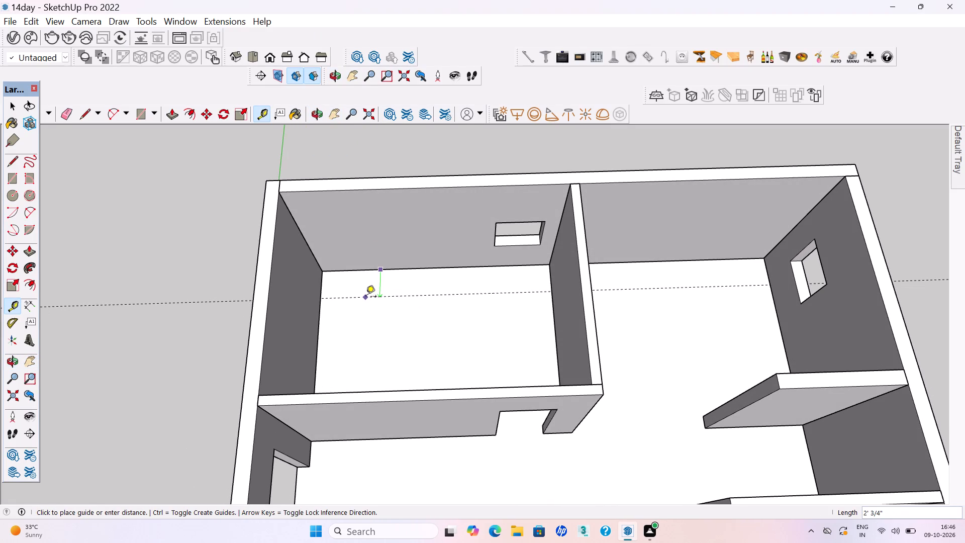
text(2')
key(Return)
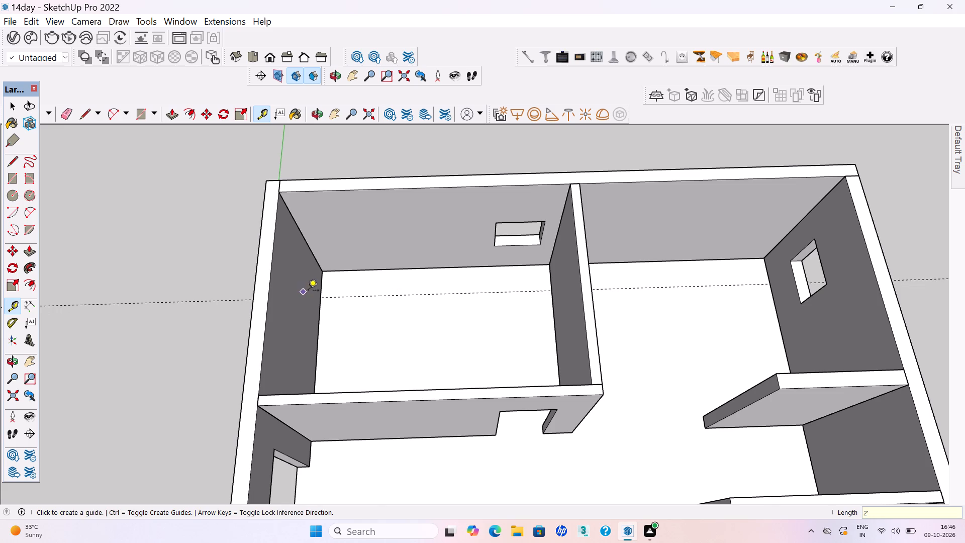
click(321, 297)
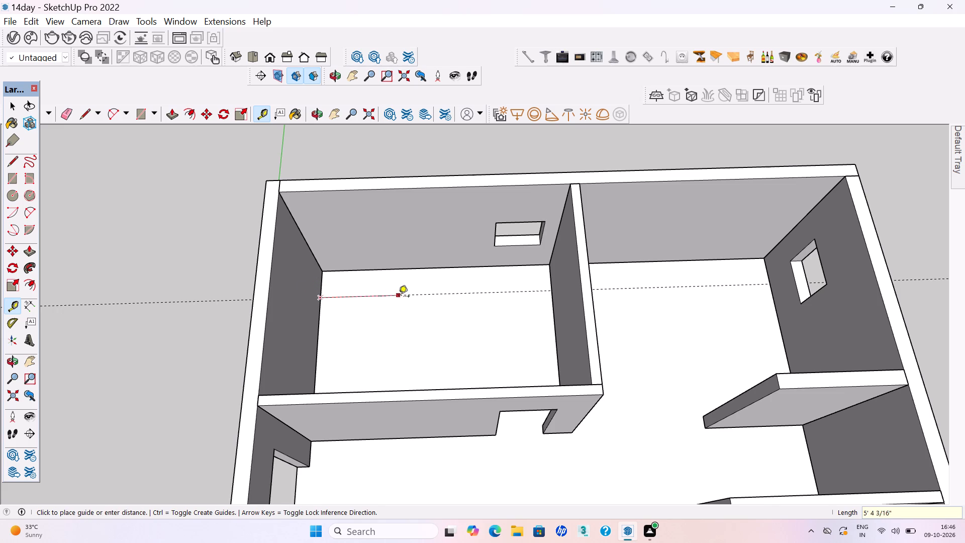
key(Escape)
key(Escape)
Place a guide across the same room's floor, parallel to its outer side wall and just short of the window.
key(t)
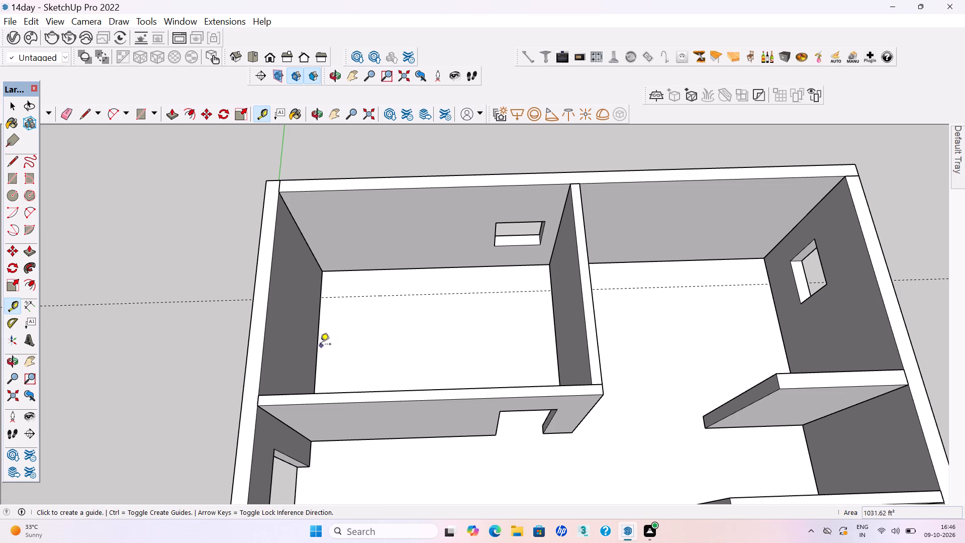
click(318, 345)
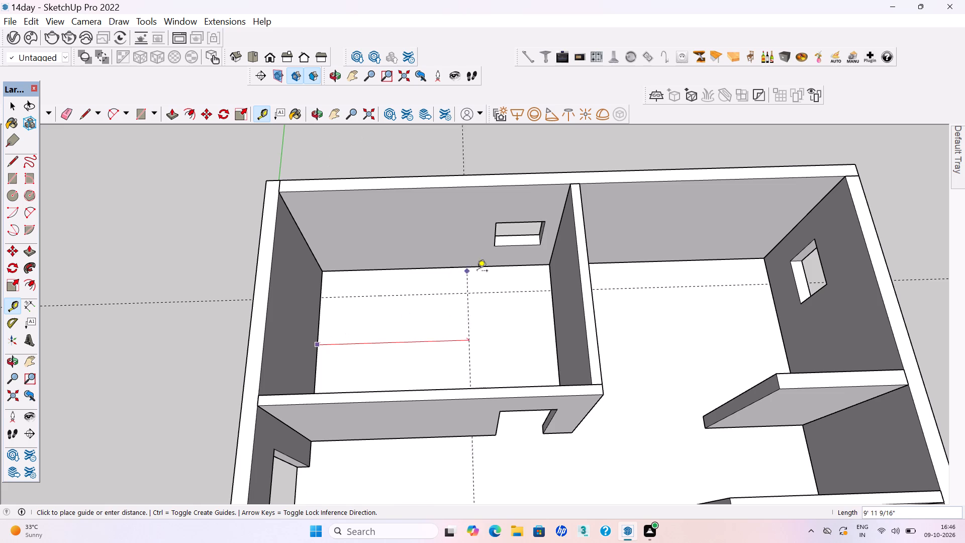
click(476, 278)
Draw a 2' deep floor rectangle along the window wall, from the room's outer corner to the guide intersection.
key(r)
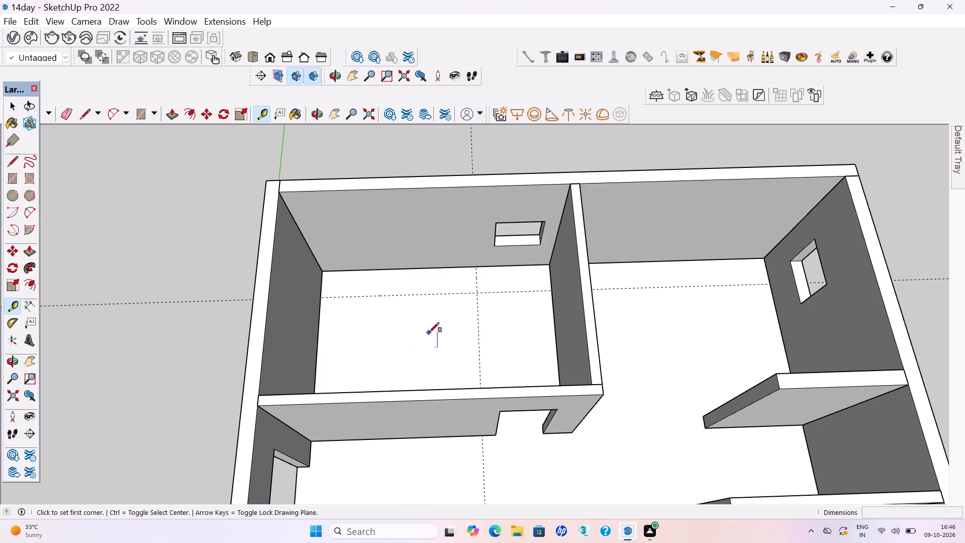
click(322, 269)
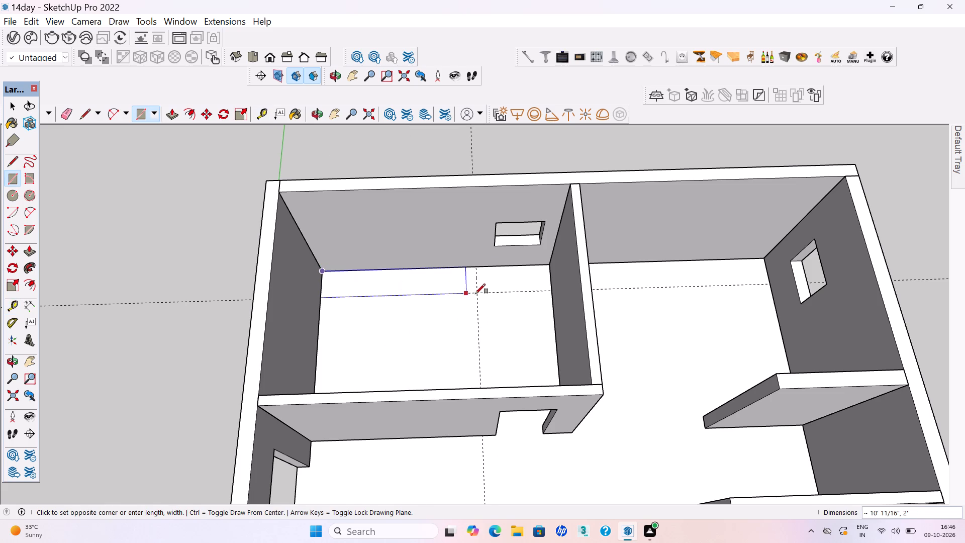
click(479, 294)
Group the 2' deep floor rectangle along the window wall.
key(space)
double_click(427, 288)
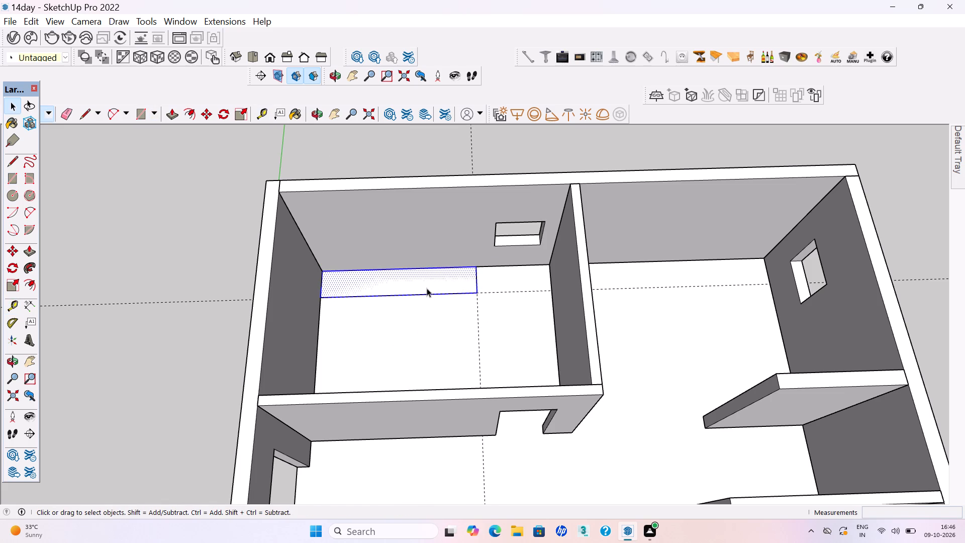
right_click(427, 288)
click(461, 148)
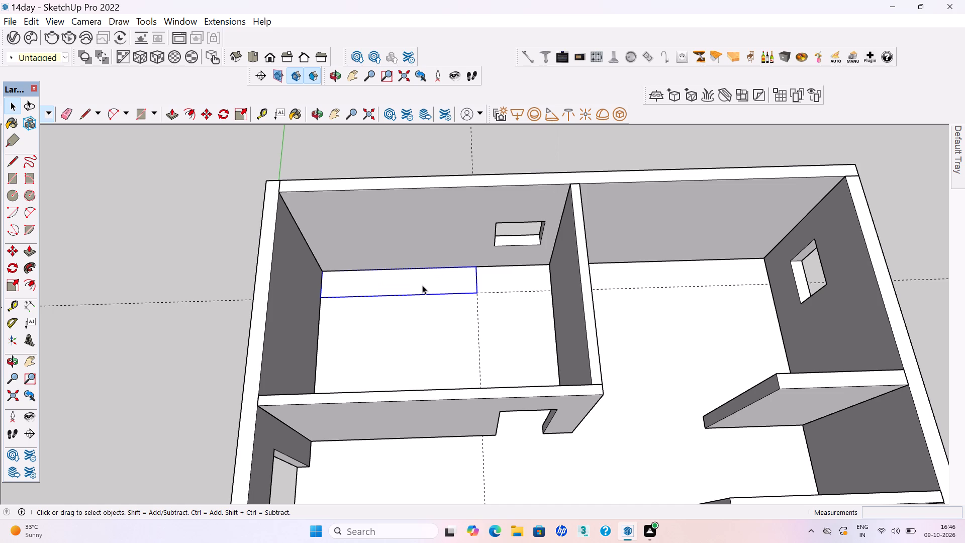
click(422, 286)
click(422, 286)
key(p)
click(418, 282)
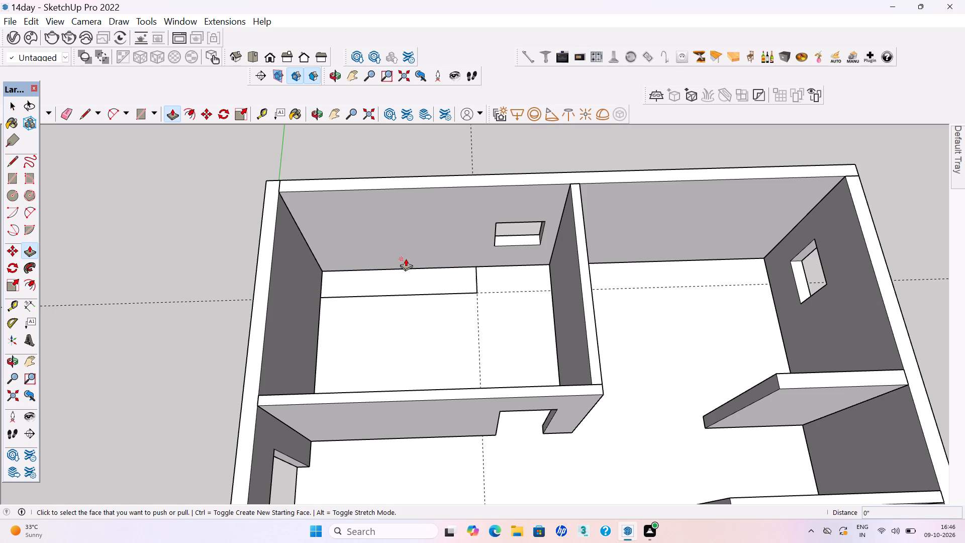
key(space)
Inside the group, extrude the floor rectangle 4" upward to form the built-in's base.
double_click(401, 286)
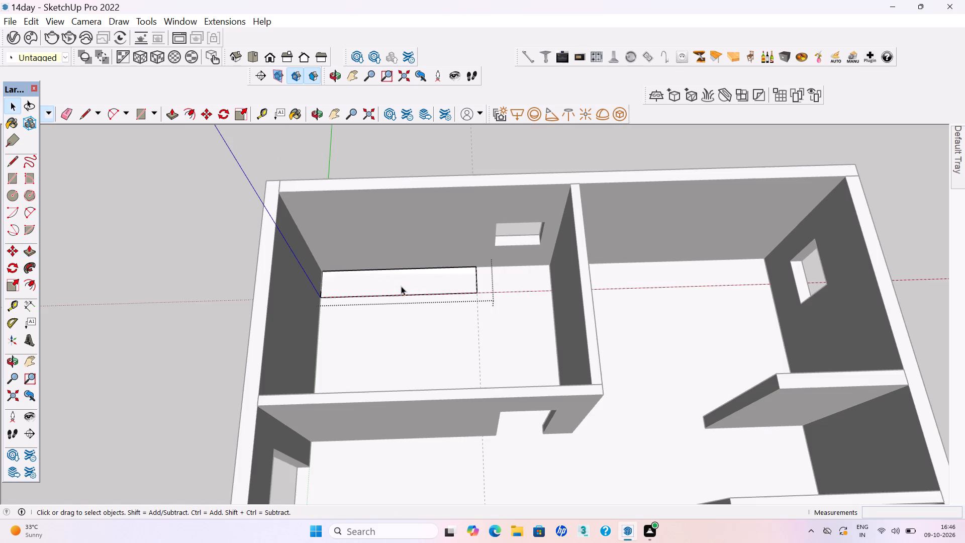
right_click(401, 286)
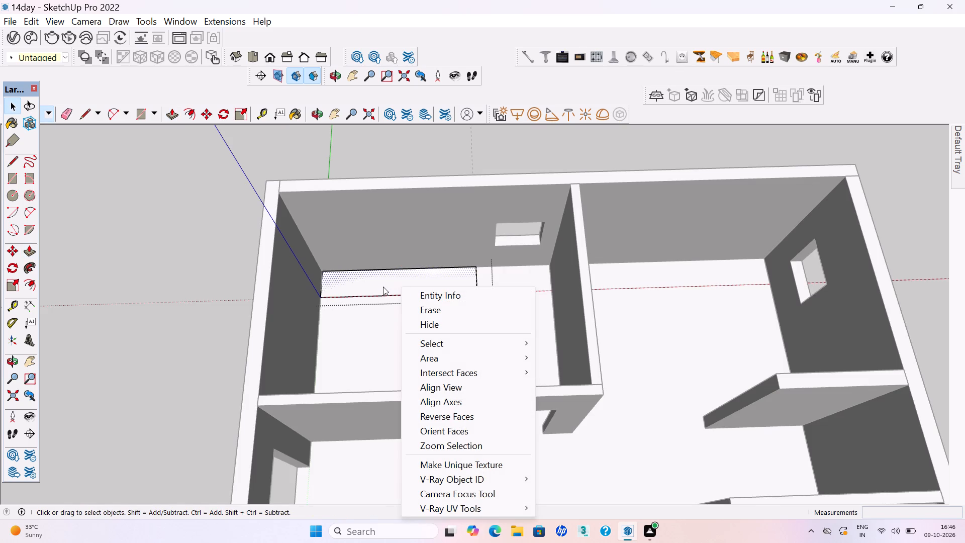
key(p)
click(363, 288)
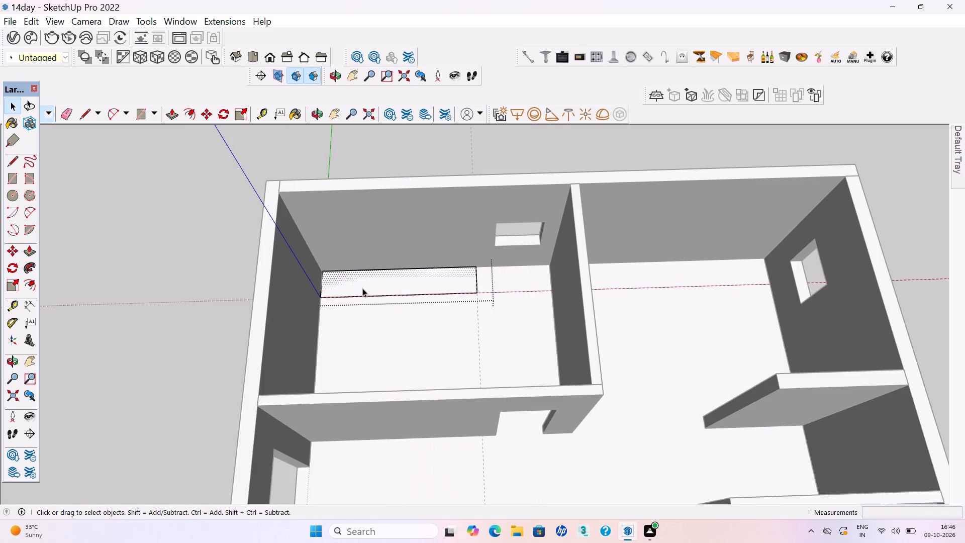
key(p)
click(359, 284)
text(4")
key(Return)
key(space)
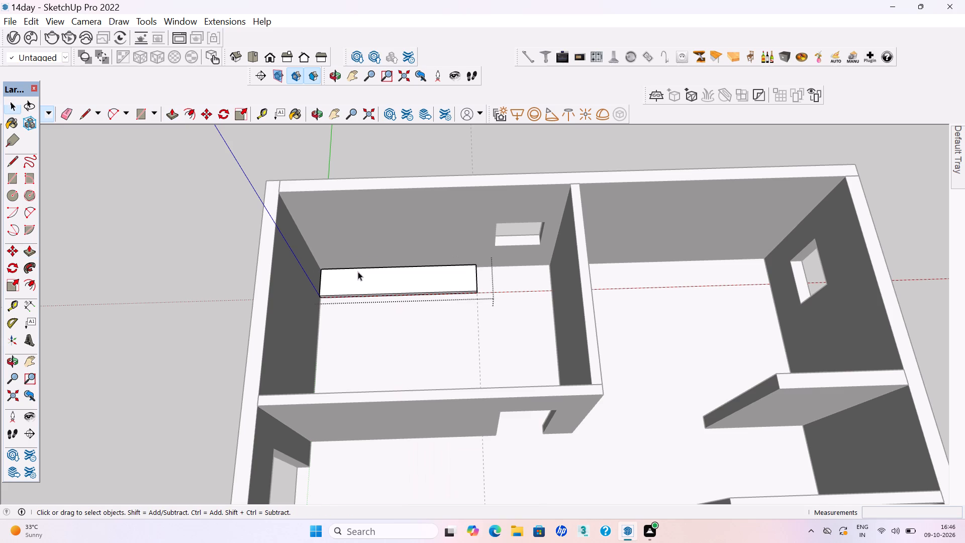
click(369, 327)
Save the model.
key(ctrl+s)
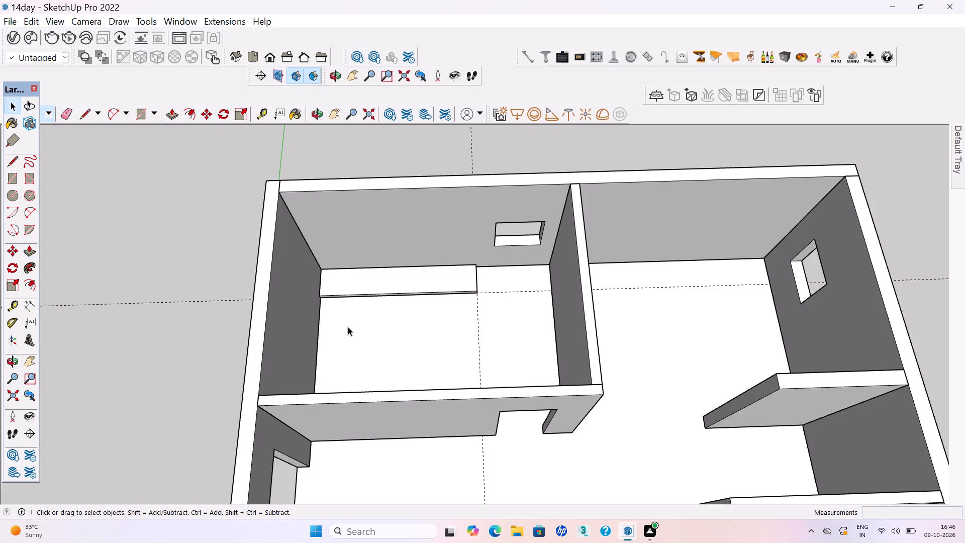
Draw a 10' 9 1/16" by 2' rectangle covering the top of the base, from the wall corner to its opposite front corner.
scroll(348, 327, down, 3)
middle_drag(348, 321, 348, 276)
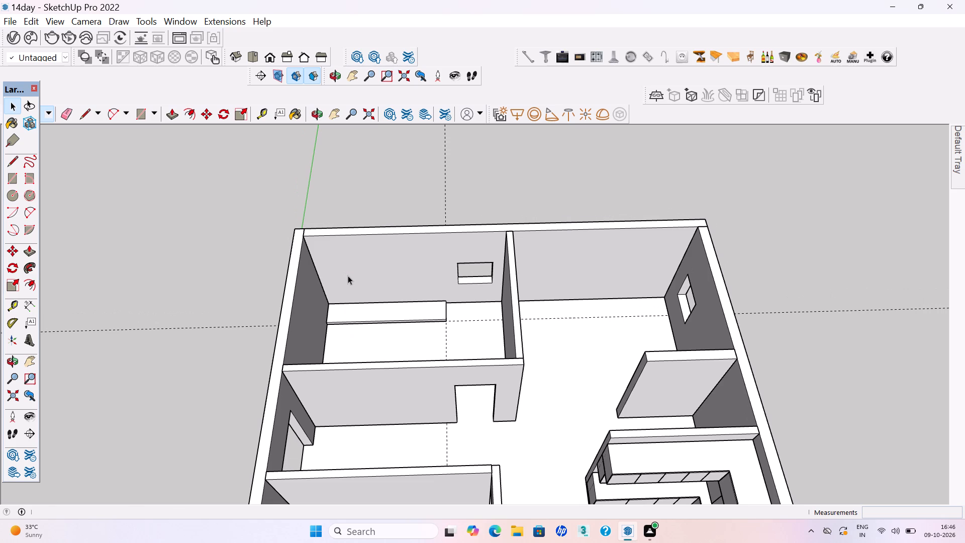
key(r)
scroll(348, 280, up, 4)
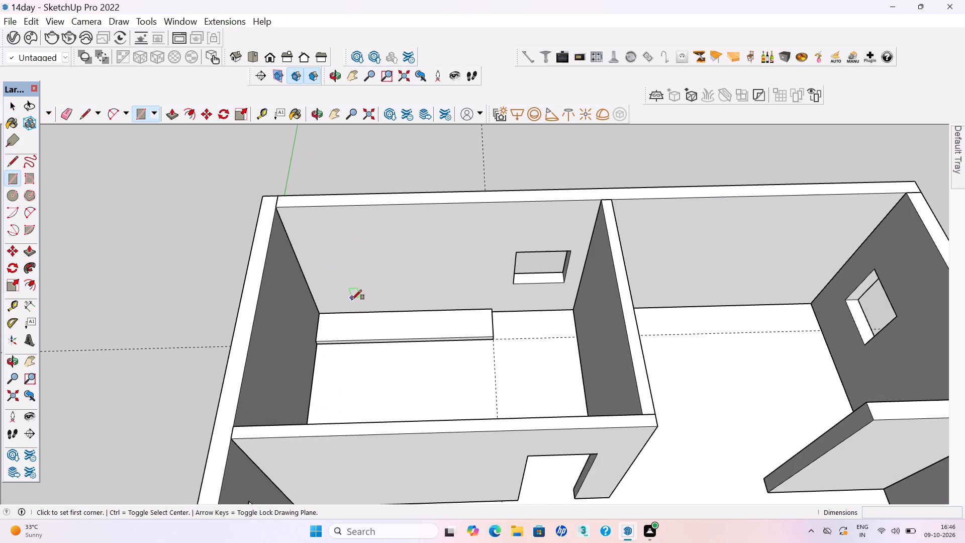
scroll(337, 326, up, 3)
click(311, 307)
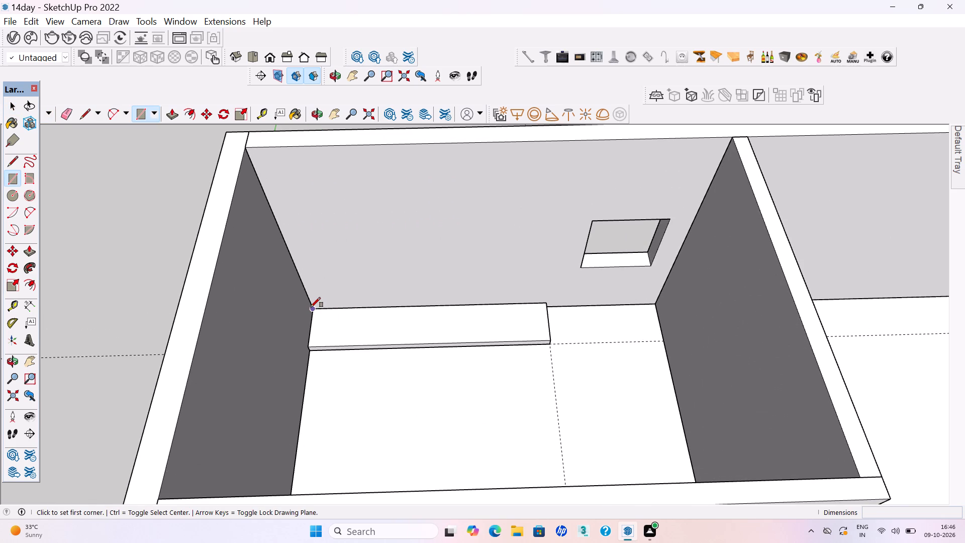
click(545, 339)
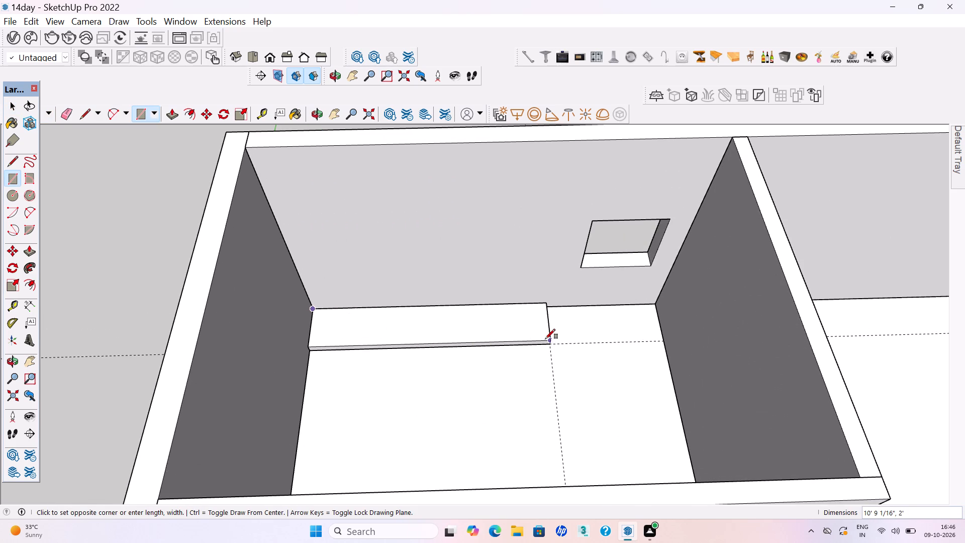
Make the new rectangle on top of the base a separate group.
key(space)
double_click(483, 334)
right_click(483, 334)
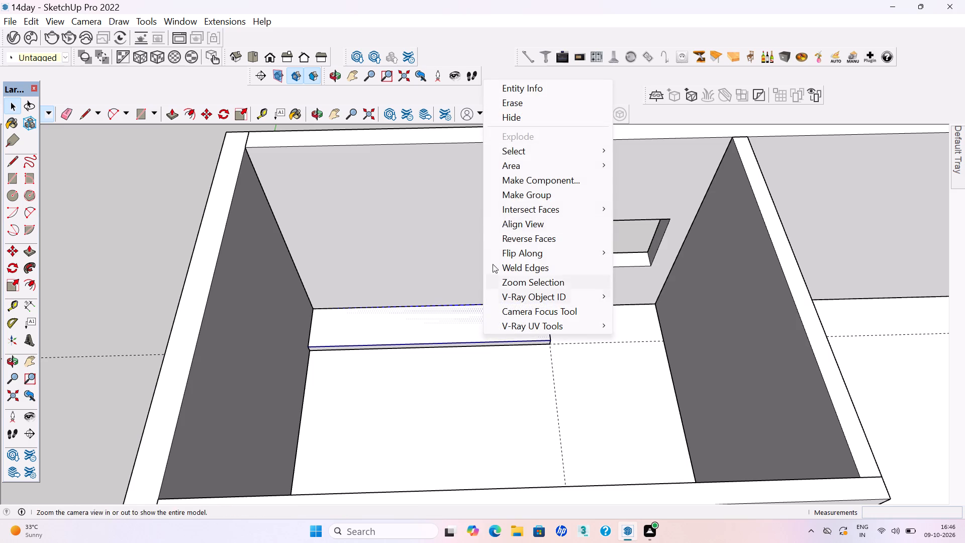
click(511, 197)
Inside the new group, extrude the rectangle 7' upward to form the cabinet body.
double_click(463, 327)
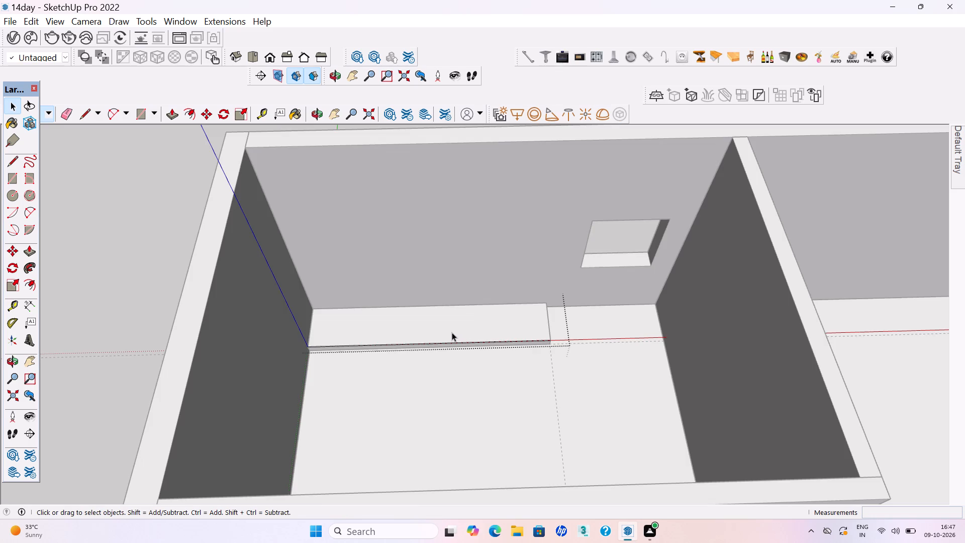
click(452, 332)
key(p)
key(Return)
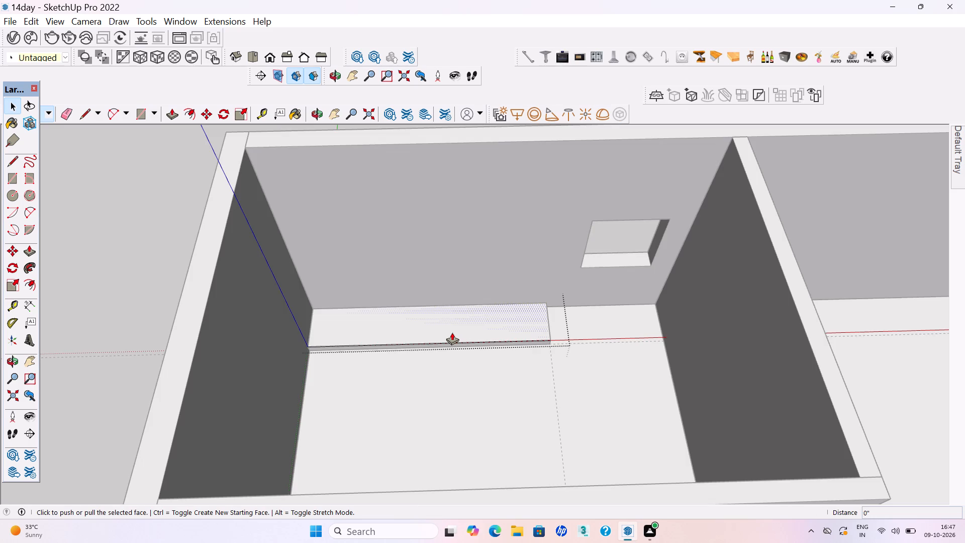
click(452, 332)
text(7')
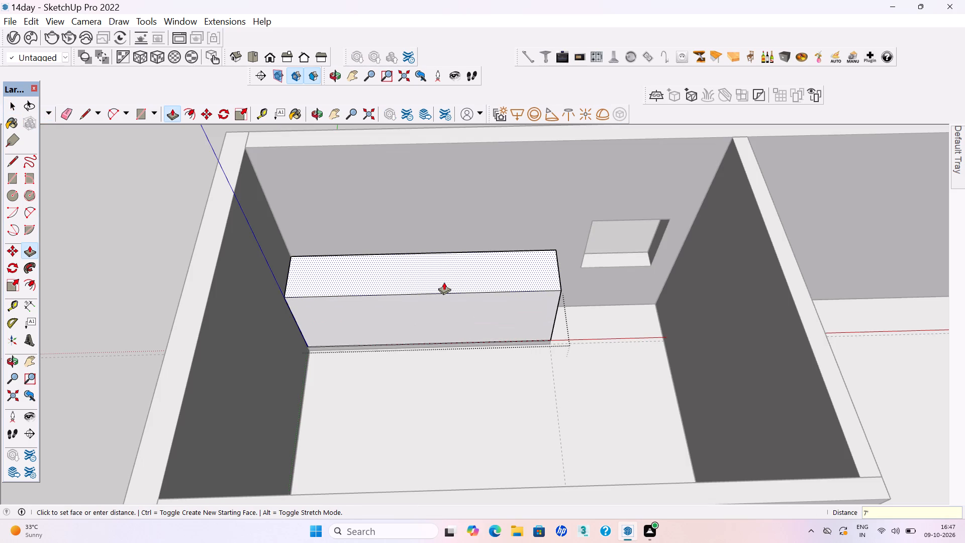
key(Return)
key(space)
Offset the outline of the cabinet's front face inward by 18mm.
drag(451, 286, 455, 291)
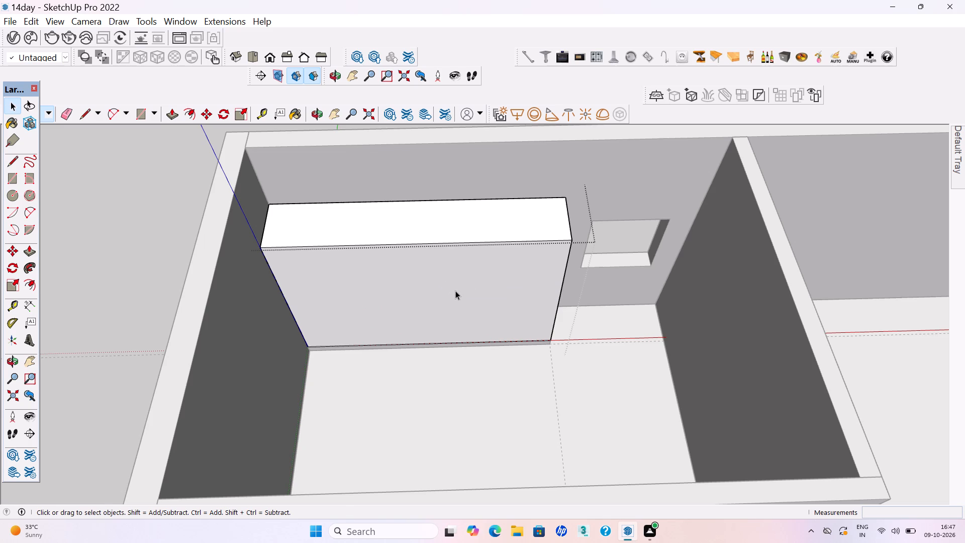
click(455, 291)
key(f)
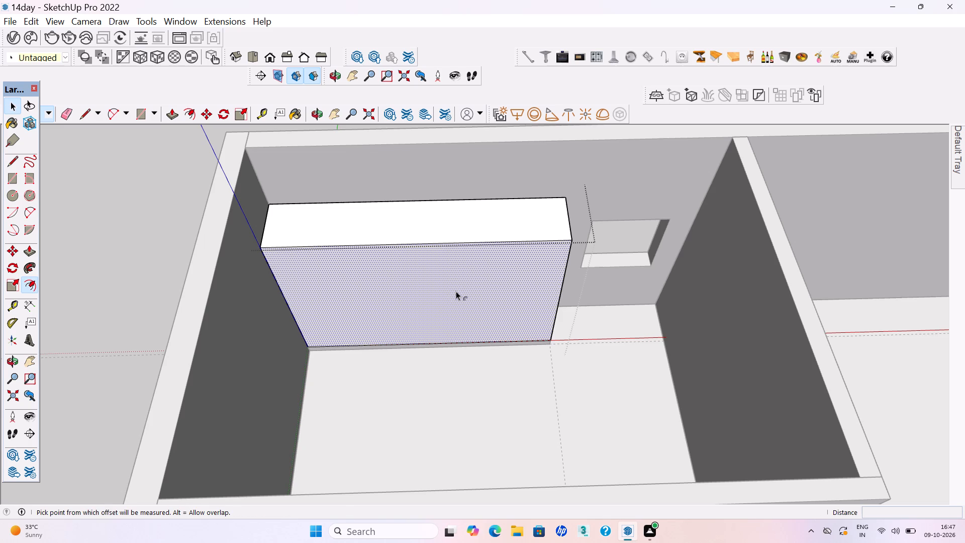
click(451, 291)
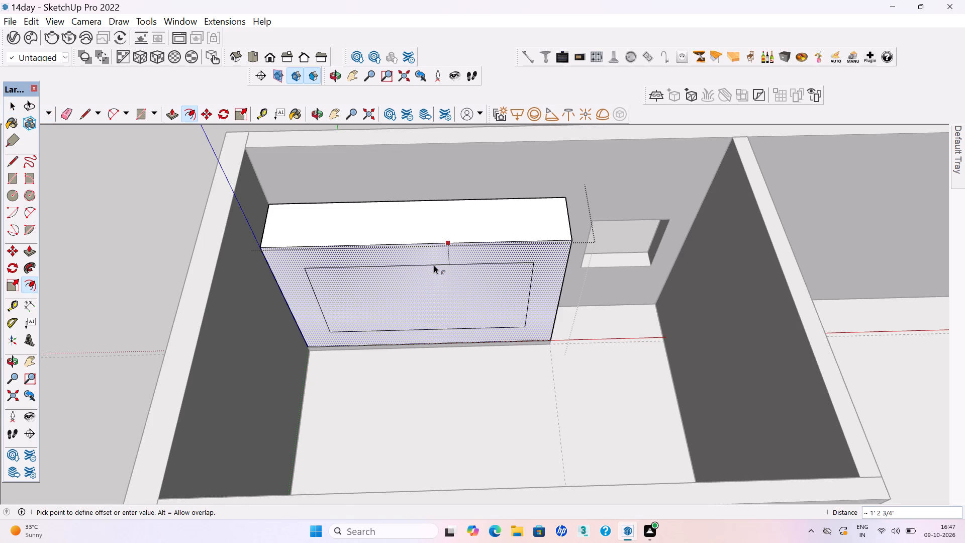
text(18mm)
key(Return)
key(space)
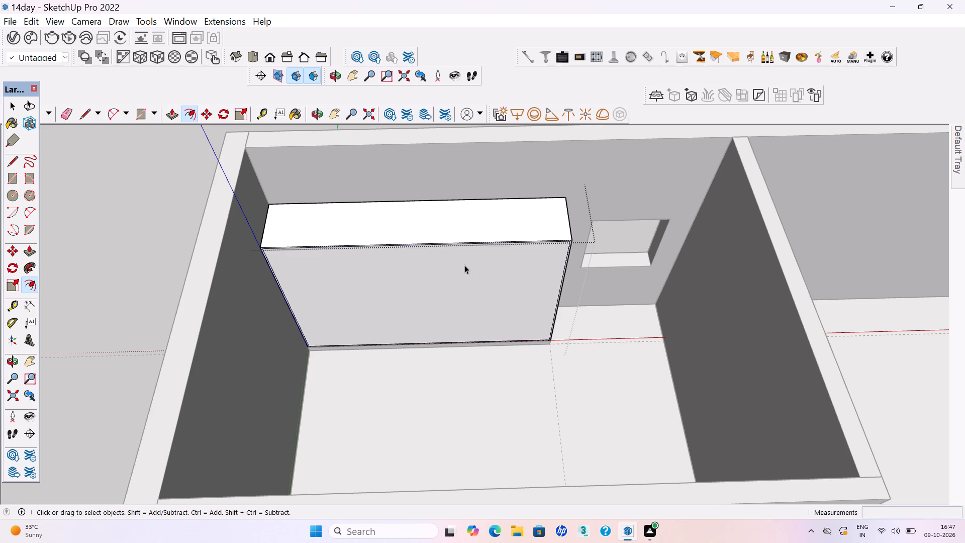
Push the cabinet's inset front face back toward the wall to hollow out the body, and leave the group.
scroll(464, 265, up, 1)
click(397, 296)
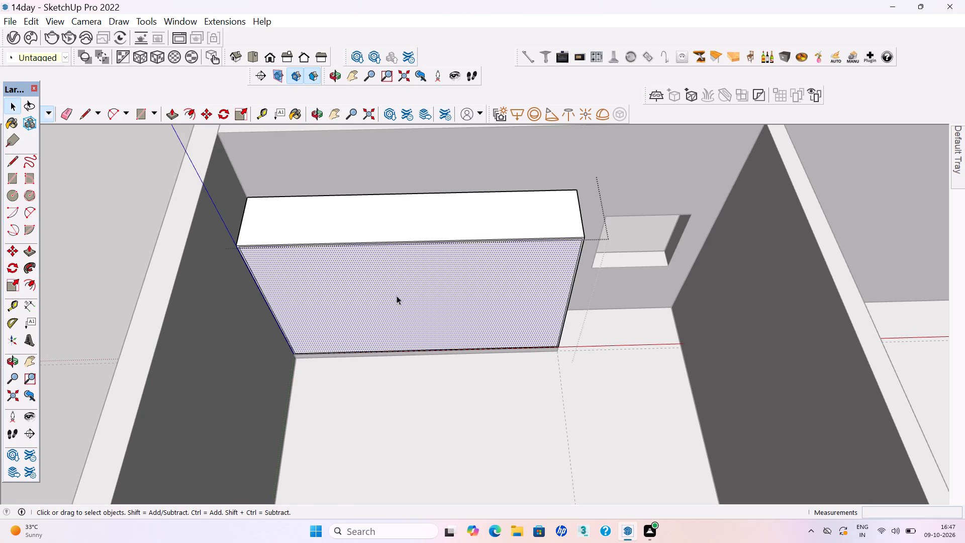
key(p)
key(Return)
click(407, 333)
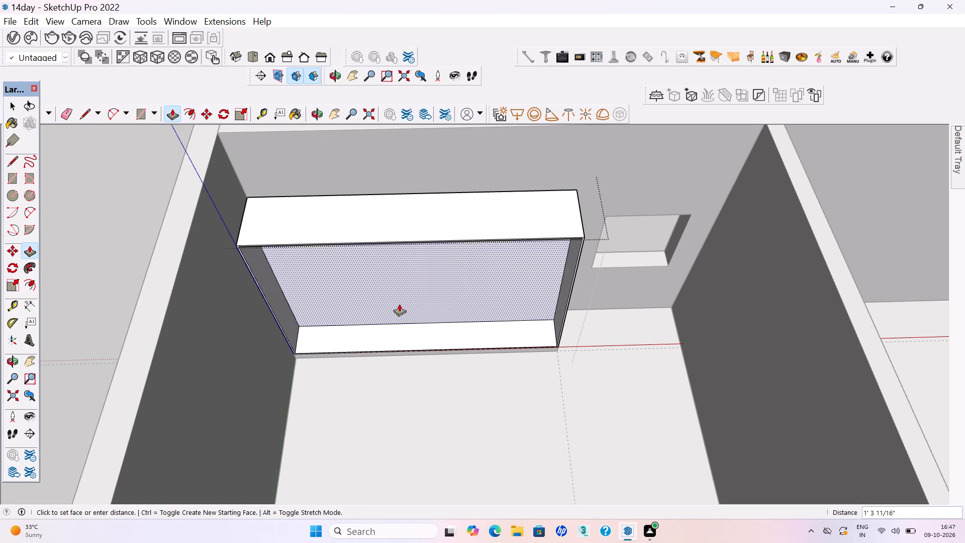
click(399, 298)
scroll(443, 323, down, 5)
key(space)
click(441, 188)
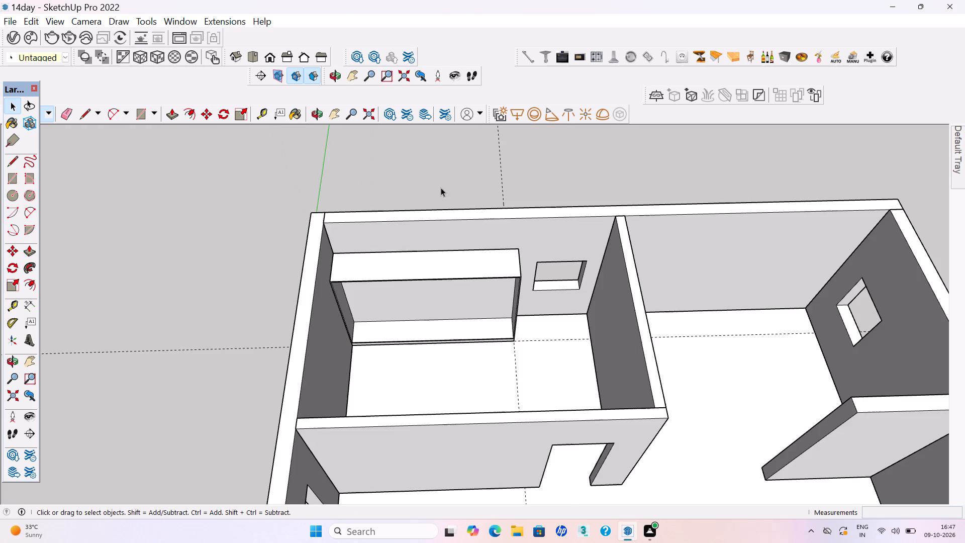
Save the model with the hollowed cabinet.
key(ctrl+s)
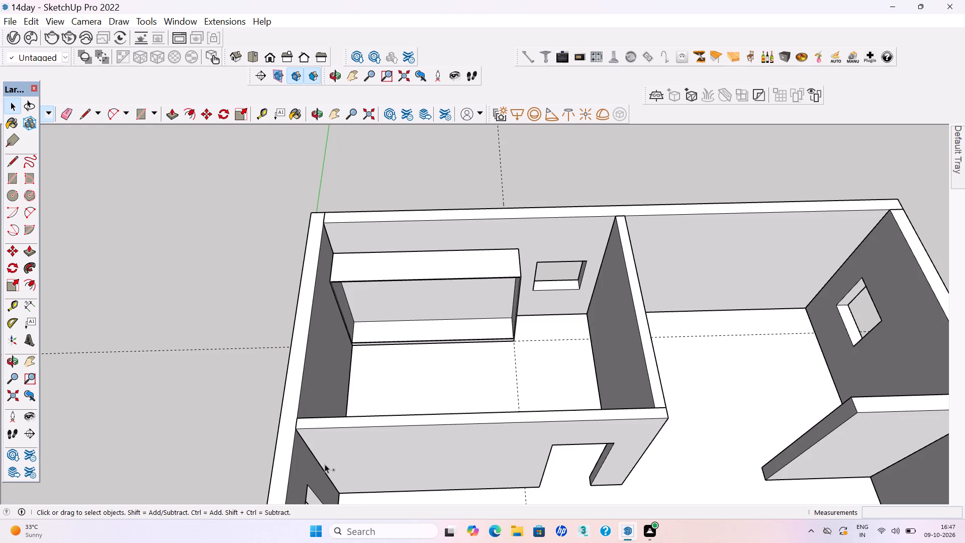
key(ctrl+s)
key(ctrl+s)
Place a vertical guide at the middle of the cabinet front, about 5' 4 9/16" from its outer side edge by the wall.
scroll(362, 292, up, 6)
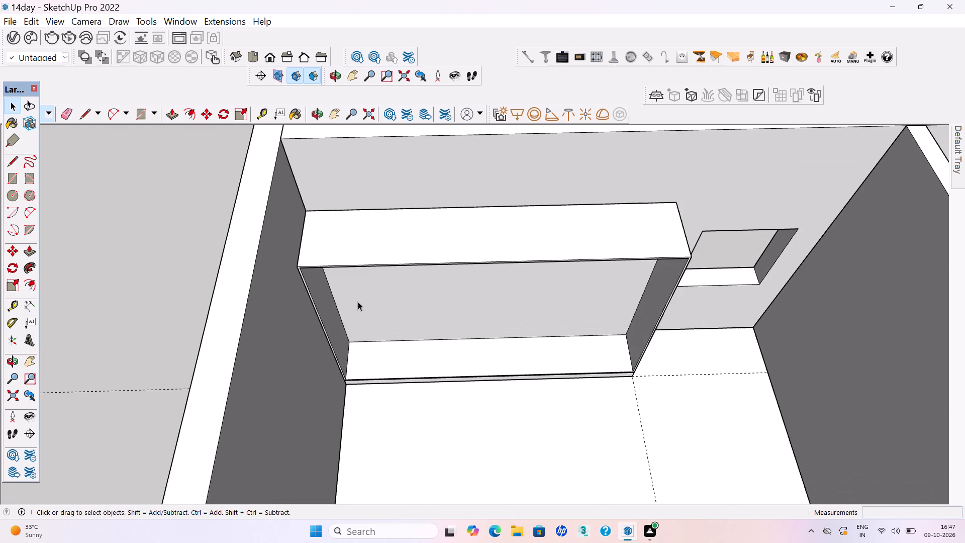
key(t)
click(324, 334)
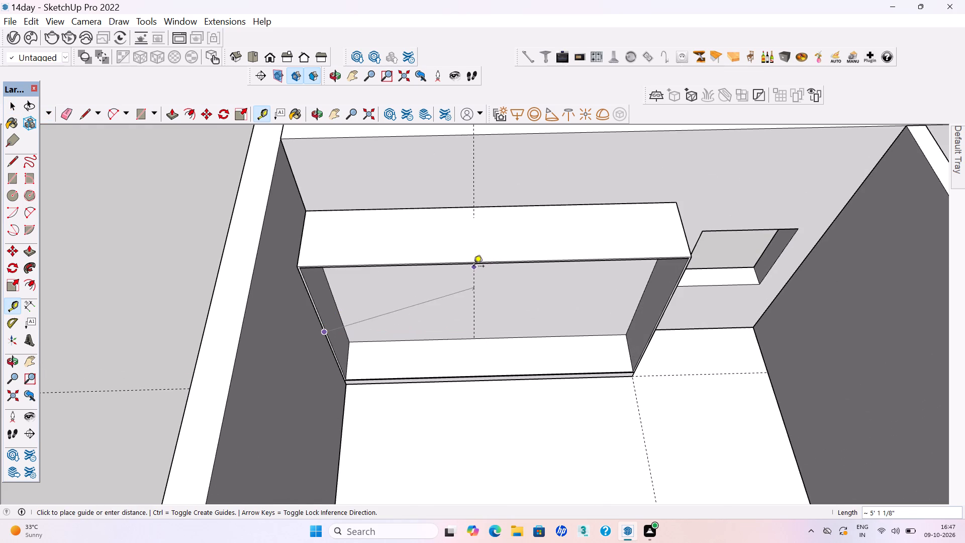
click(494, 264)
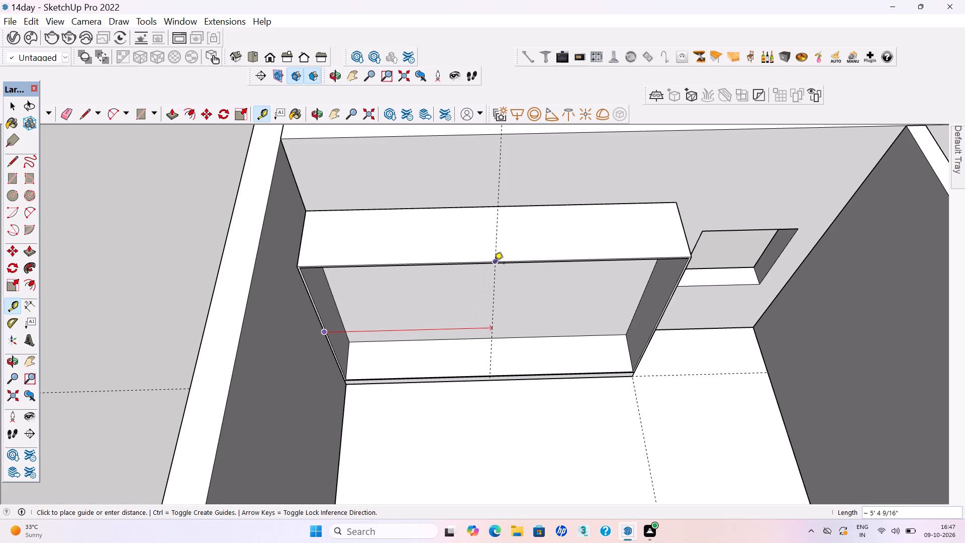
Draw a line along the cabinet opening's top inner edge, from the centre guide to the inner corner nearest the window.
middle_drag(478, 325, 453, 279)
scroll(557, 220, up, 4)
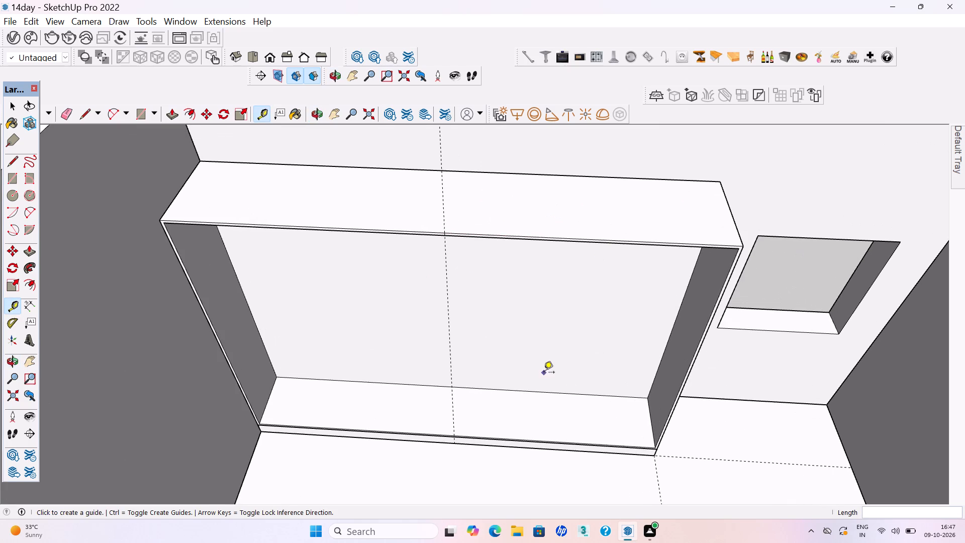
key(l)
scroll(227, 426, down, 3)
scroll(549, 290, up, 3)
scroll(285, 288, up, 13)
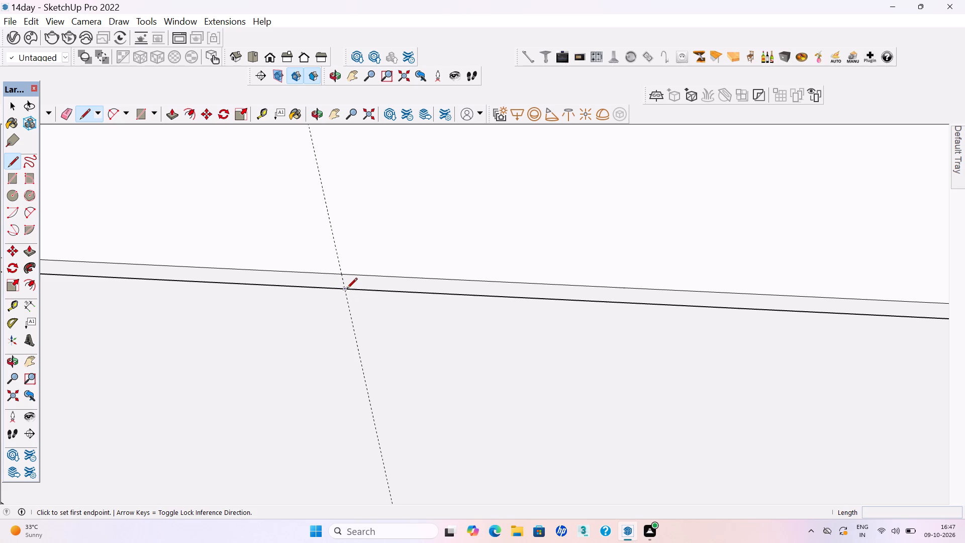
click(345, 289)
scroll(297, 279, down, 4)
scroll(309, 322, down, 8)
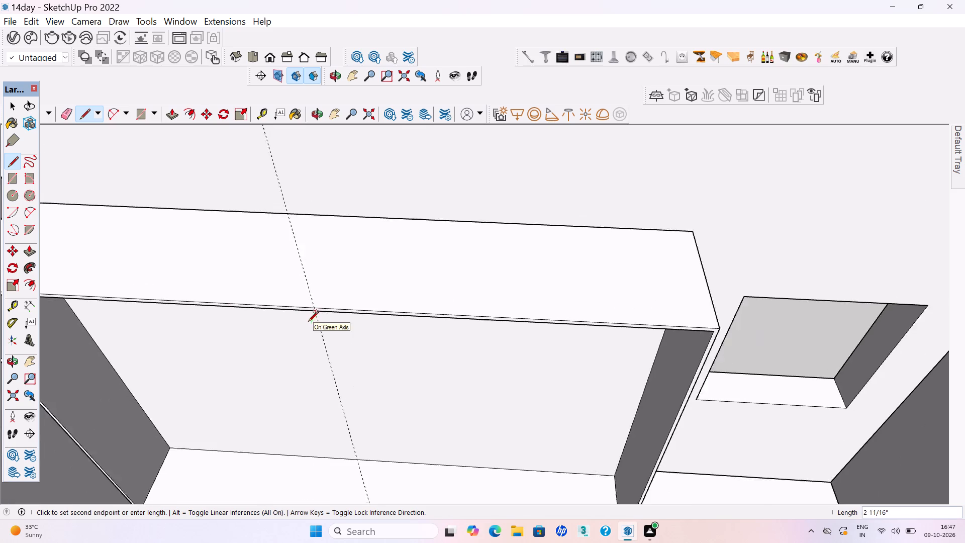
scroll(308, 322, down, 5)
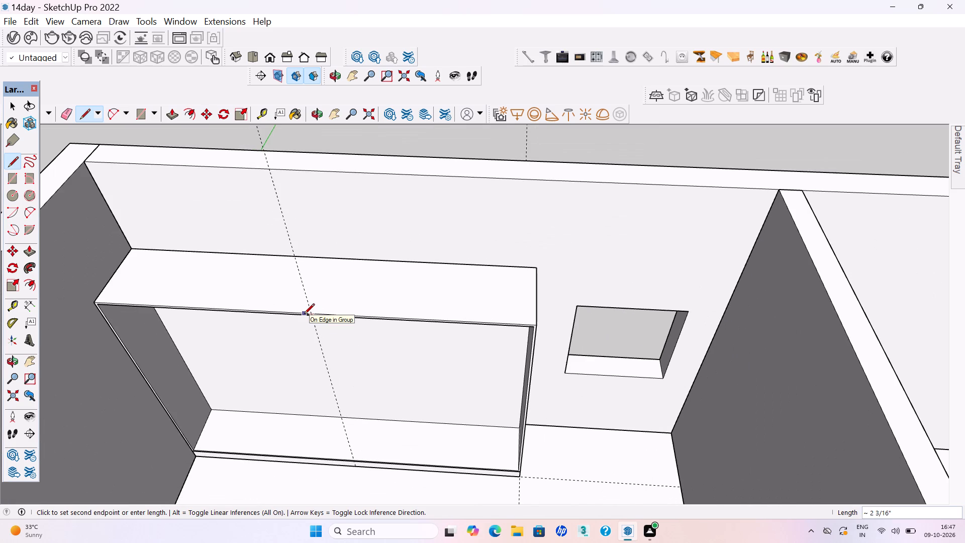
scroll(515, 342, up, 8)
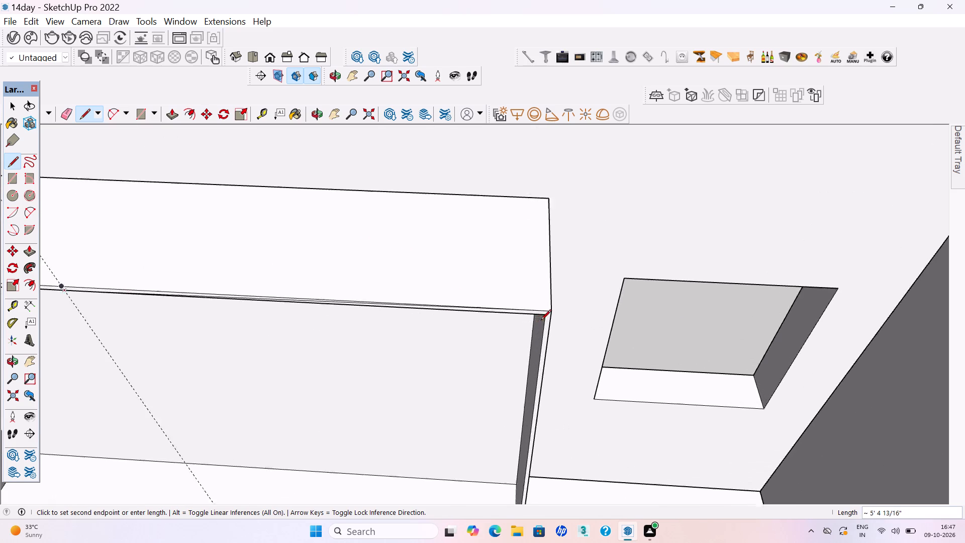
scroll(543, 317, up, 4)
click(548, 313)
key(space)
key(space)
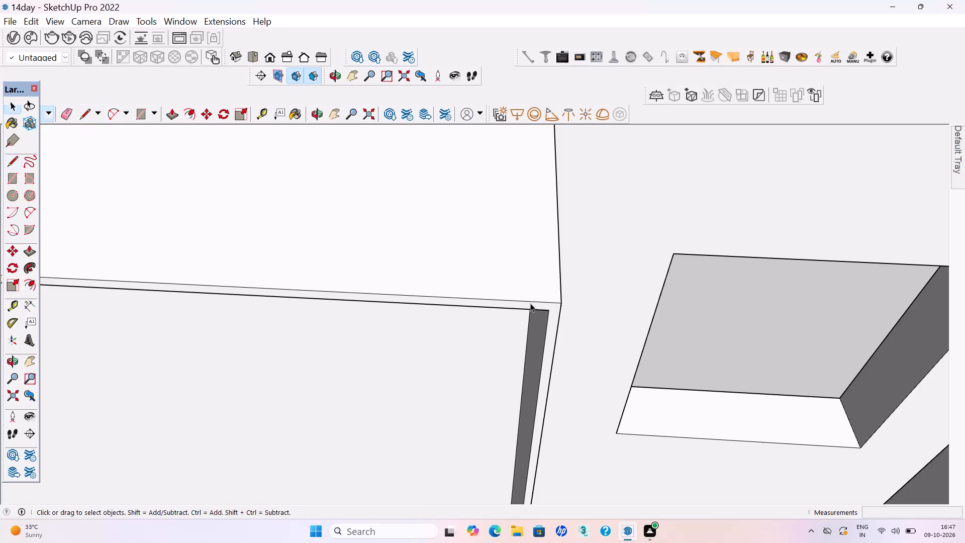
Divide the line along the opening's top inner edge, between the centre guide and the window-side corner, into 3 equal segments.
click(530, 309)
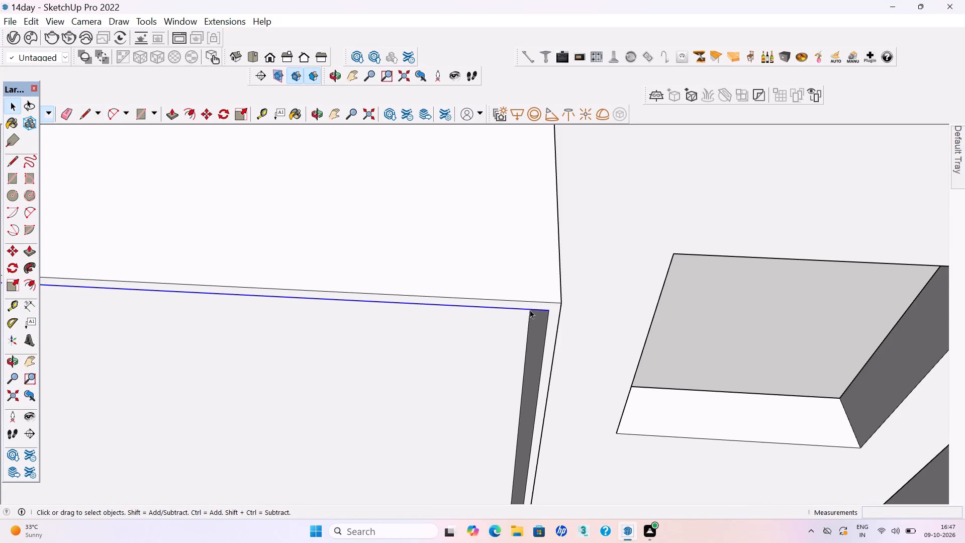
right_click(529, 310)
click(566, 399)
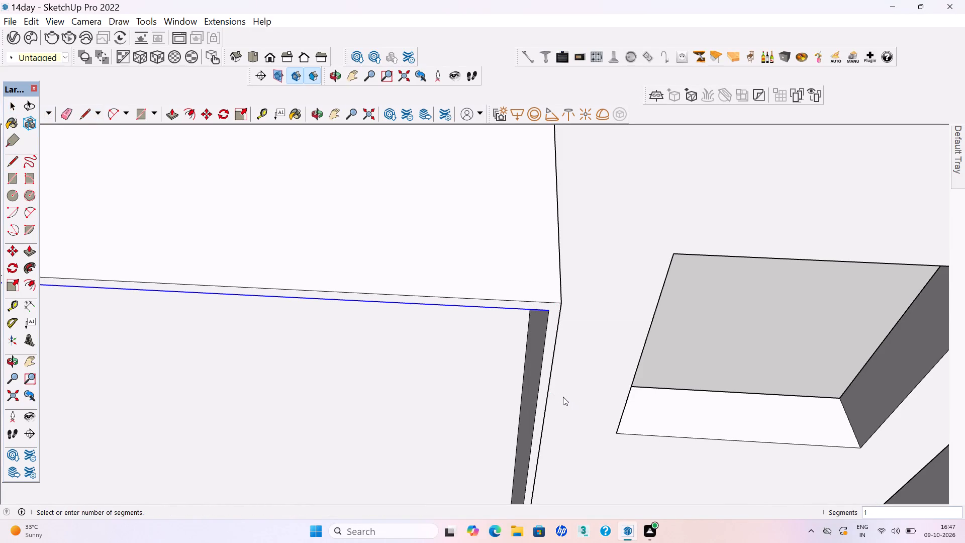
key(3)
key(Return)
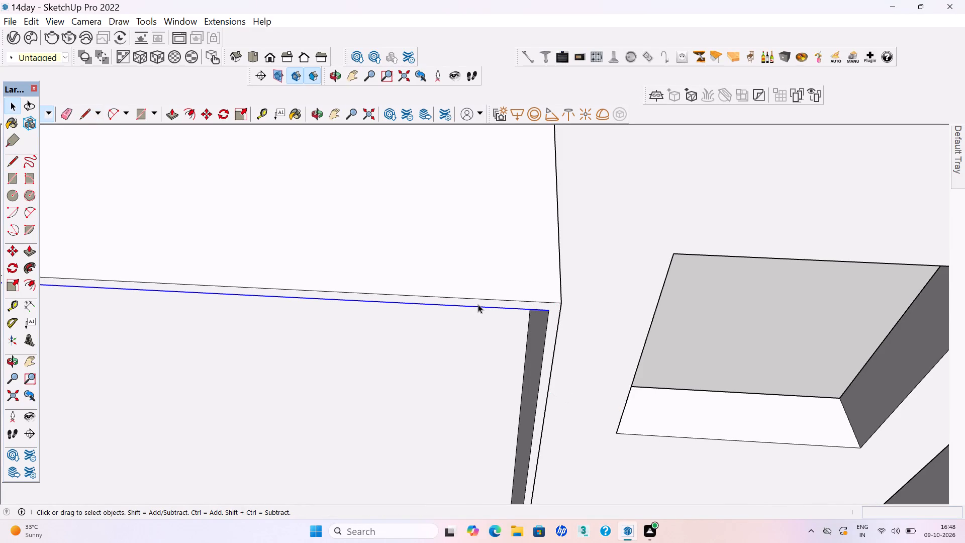
click(478, 305)
scroll(567, 277, down, 1)
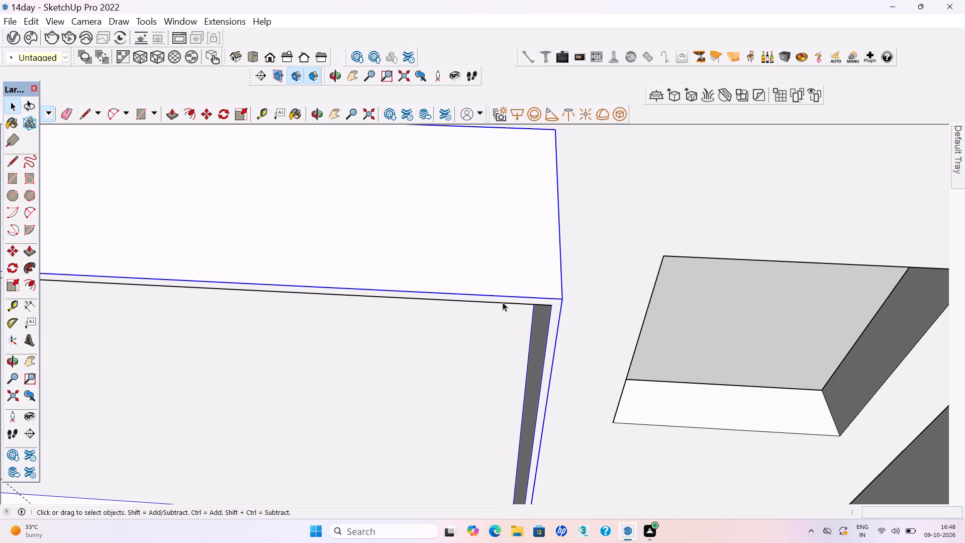
click(503, 302)
scroll(622, 280, down, 3)
Draw a rectangle about 1' 9" by 6' 10 9/16" from the nearest division point to the opening's lower window-side inner corner.
key(r)
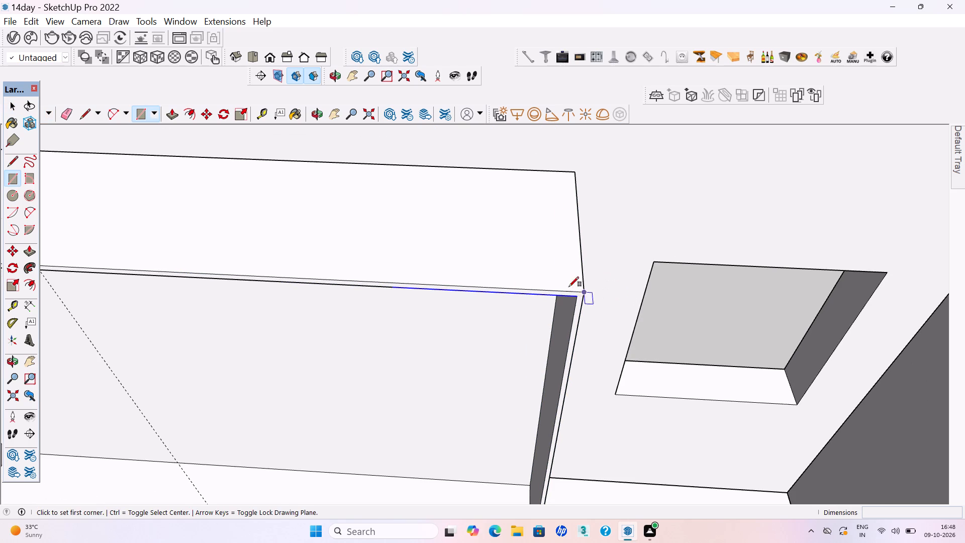
click(391, 290)
scroll(402, 290, down, 3)
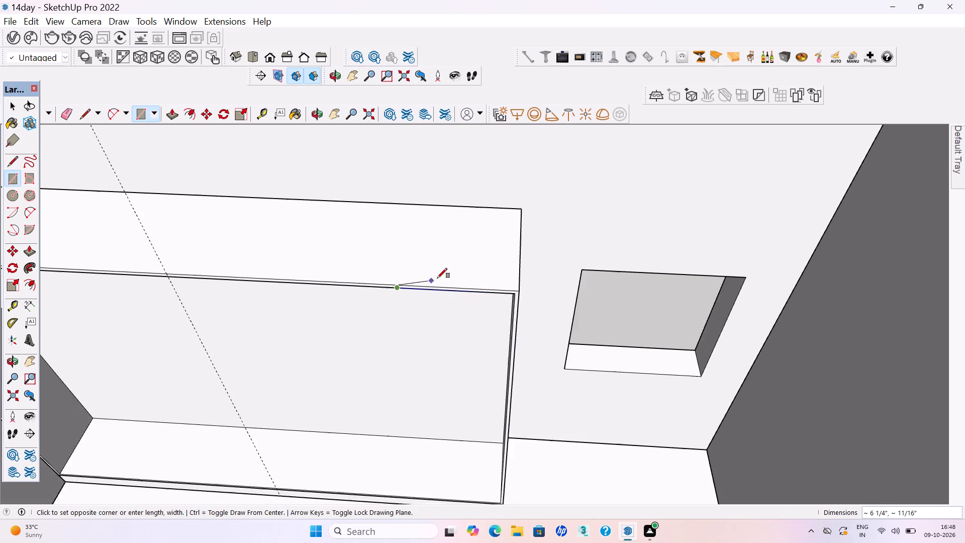
scroll(437, 278, down, 6)
scroll(478, 440, up, 14)
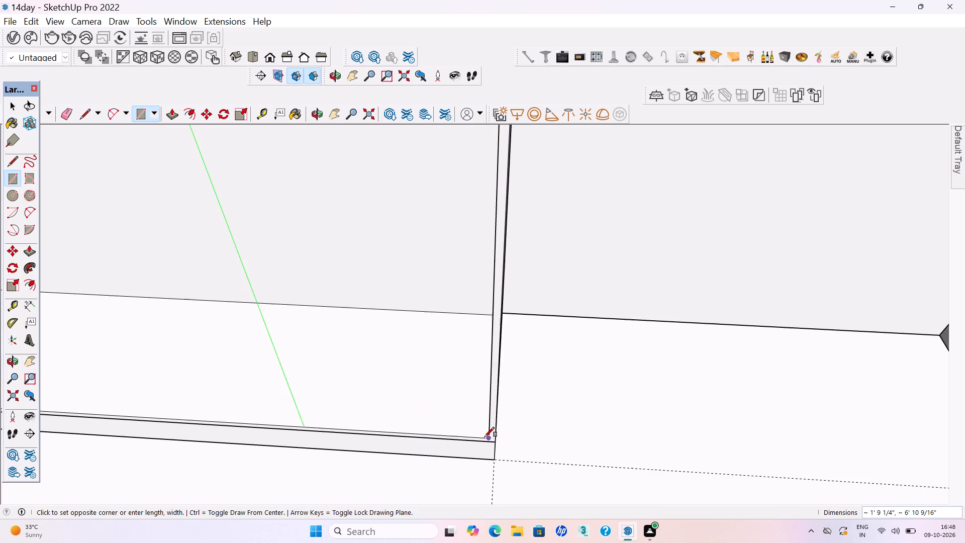
scroll(485, 437, up, 3)
click(490, 439)
scroll(494, 442, down, 11)
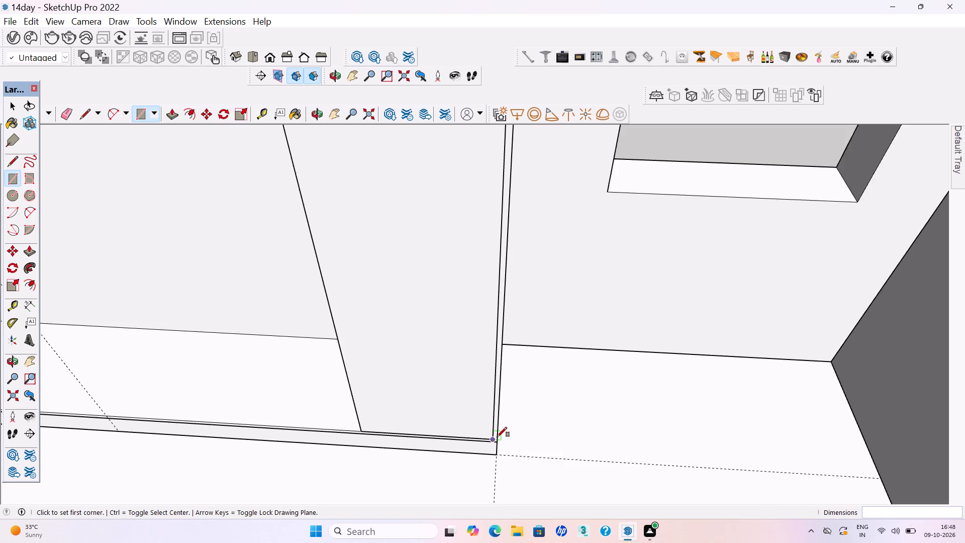
Push/Pull the new door rectangle by 18mm to give the panel its thickness.
scroll(497, 437, down, 3)
key(p)
click(432, 371)
text(18mm)
key(Return)
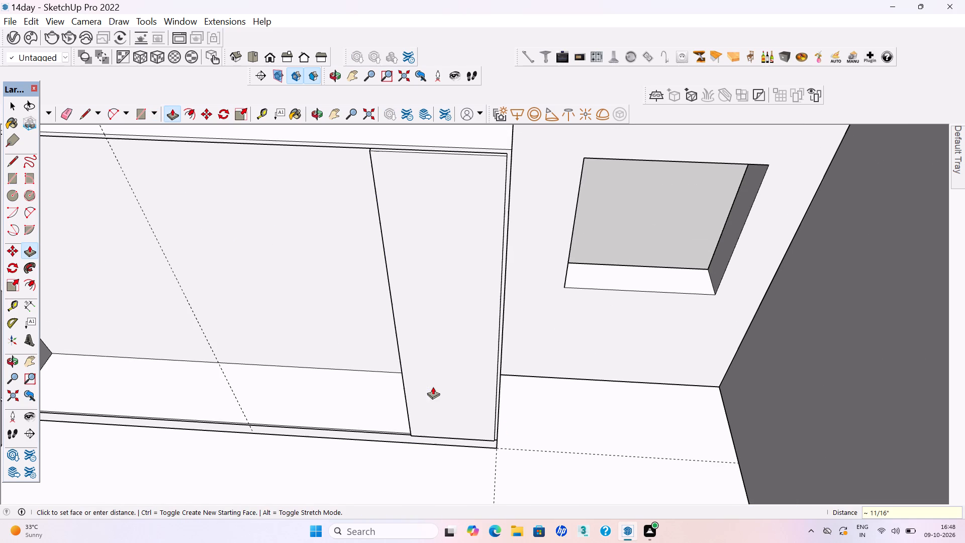
key(space)
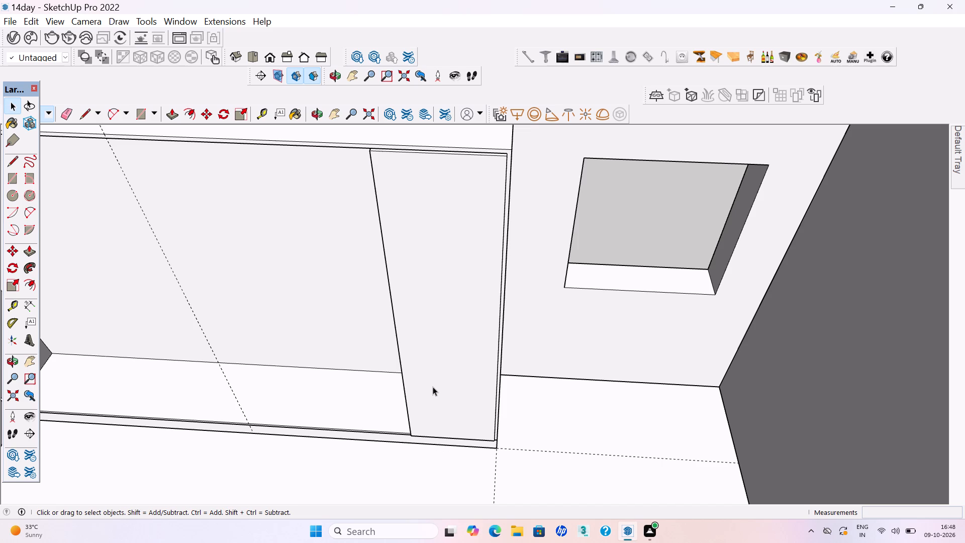
Delete the two leftover line segments on the opening's top inner edge between the centre guide and the door panel.
scroll(574, 541, down, 2)
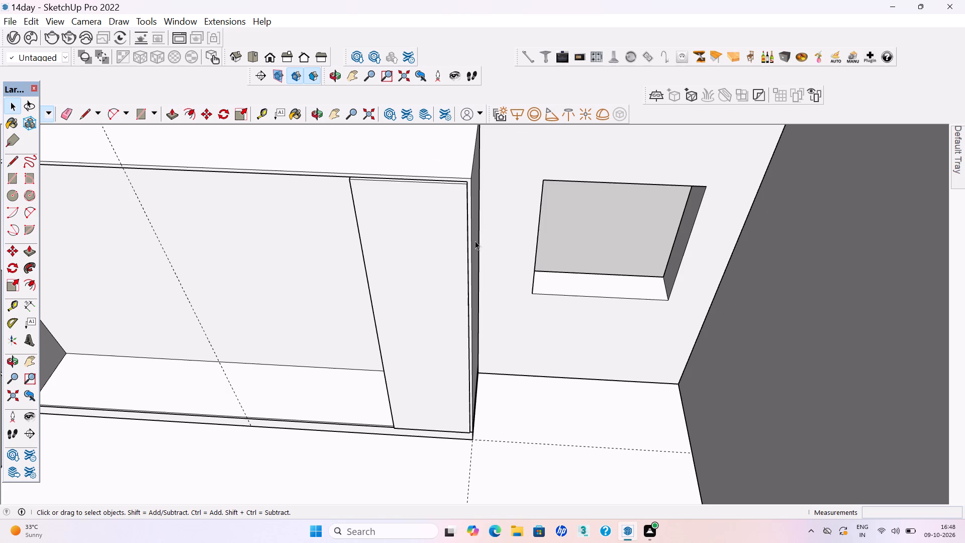
scroll(568, 318, down, 7)
scroll(494, 283, up, 5)
scroll(404, 235, up, 9)
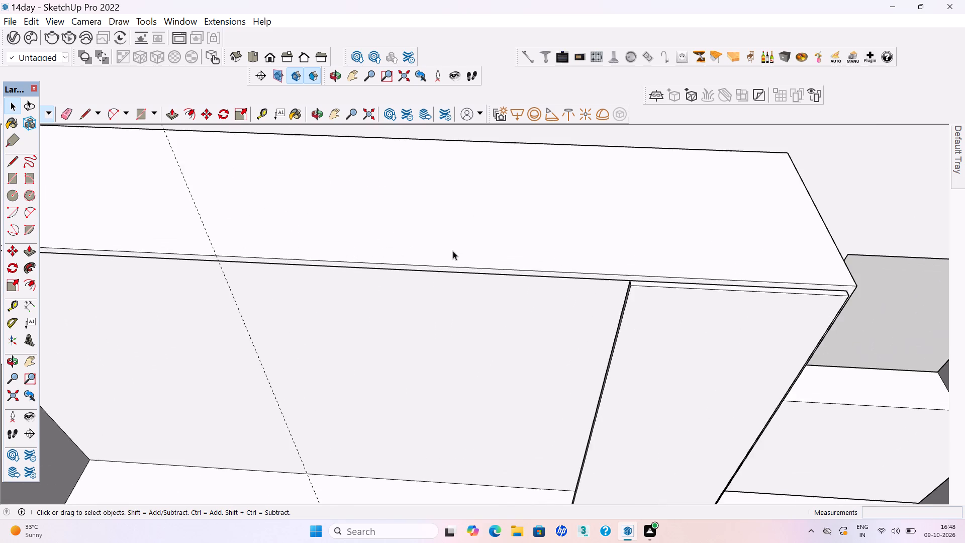
click(474, 276)
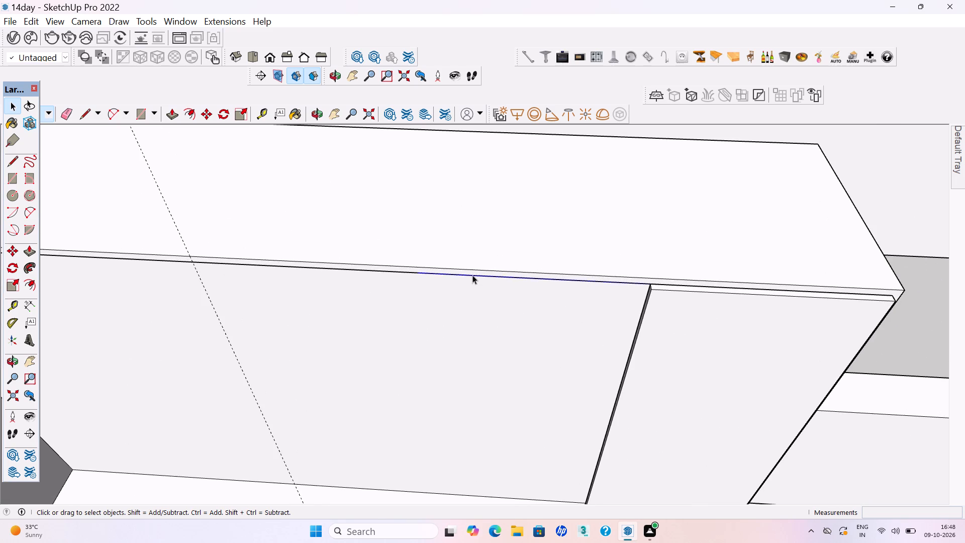
key(Delete)
click(369, 270)
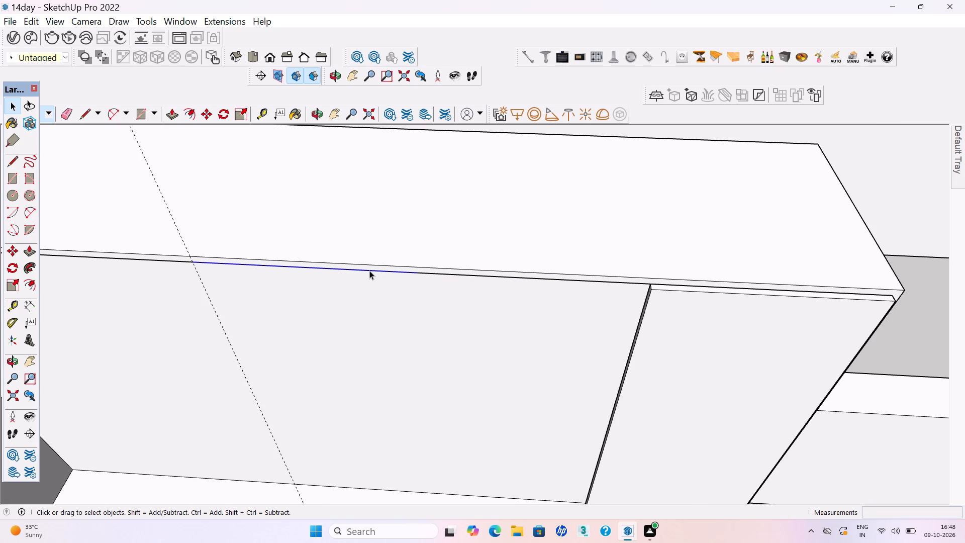
key(Delete)
Make the whole 18mm door panel a group.
triple_click(682, 311)
right_click(682, 311)
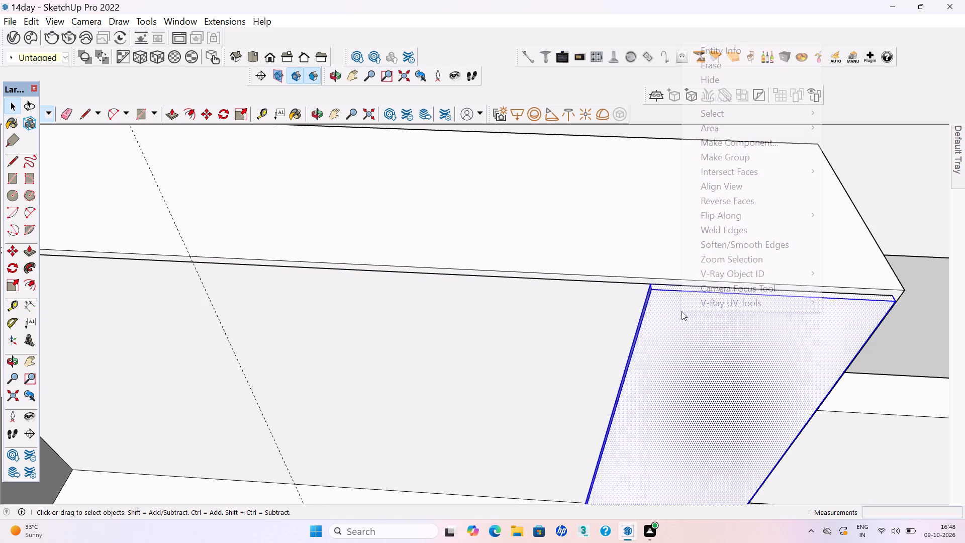
click(705, 158)
scroll(493, 336, down, 8)
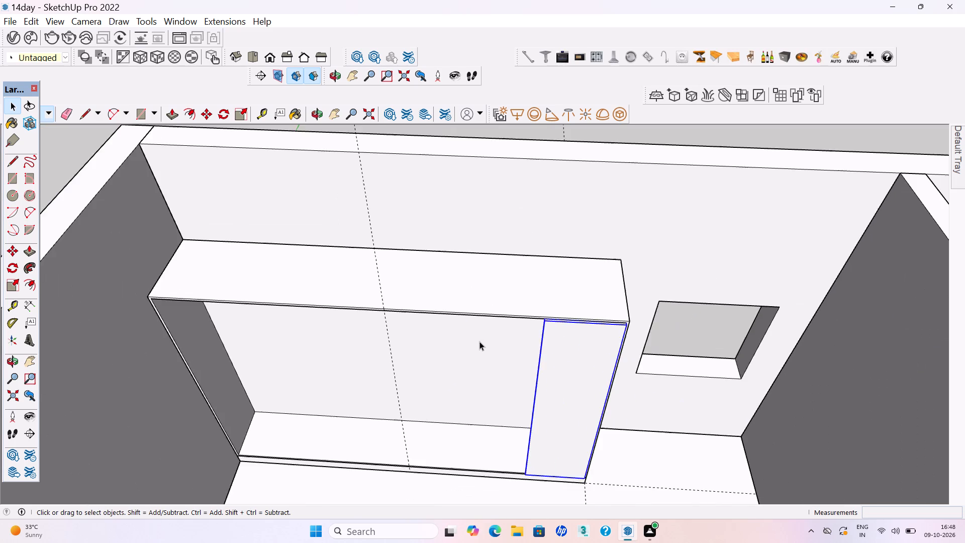
scroll(479, 341, down, 10)
middle_drag(496, 342, 507, 288)
click(497, 226)
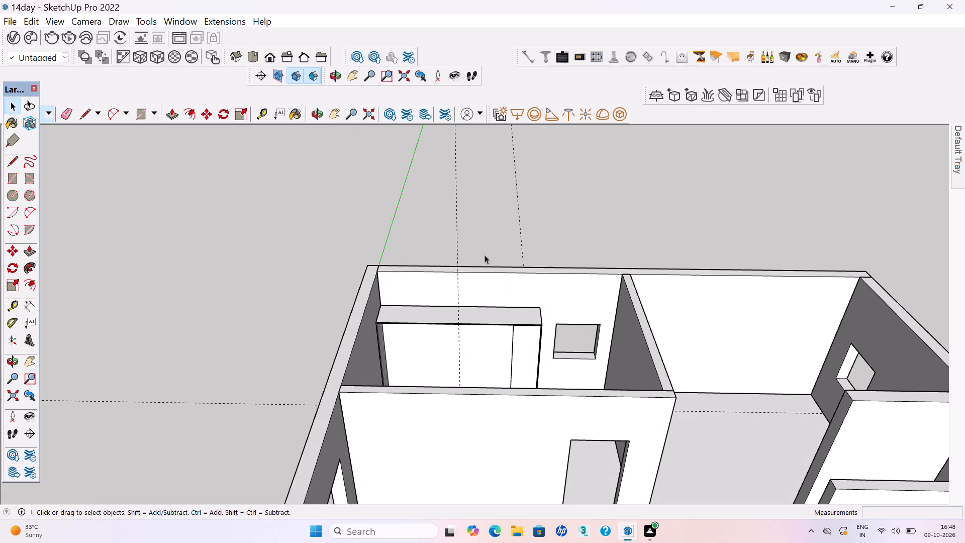
Save the model with the first door panel.
key(ctrl+s)
key(ctrl+s)
key(ctrl+s)
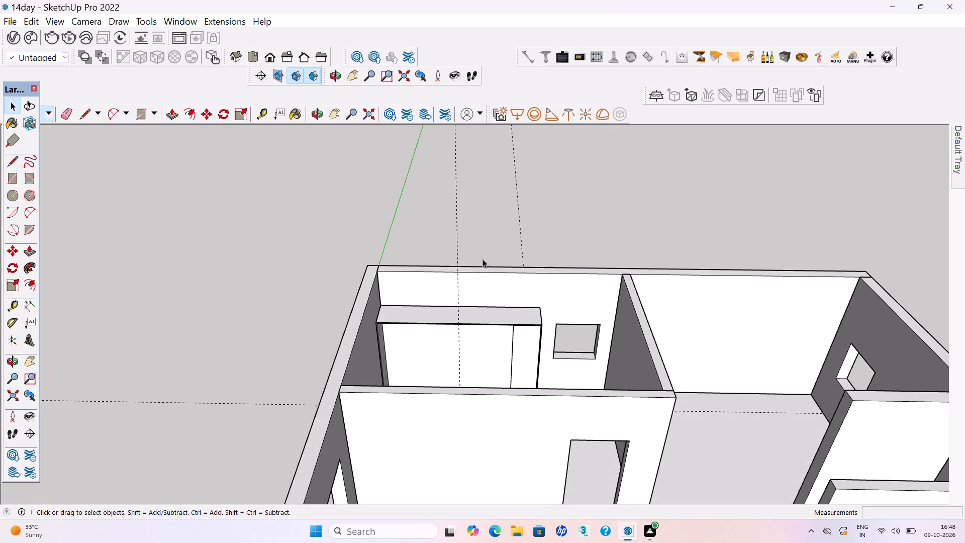
Copy the door panel along the opening to the centre guide and divide the copy distance by 2 (/2) to fill the gap.
scroll(518, 354, up, 6)
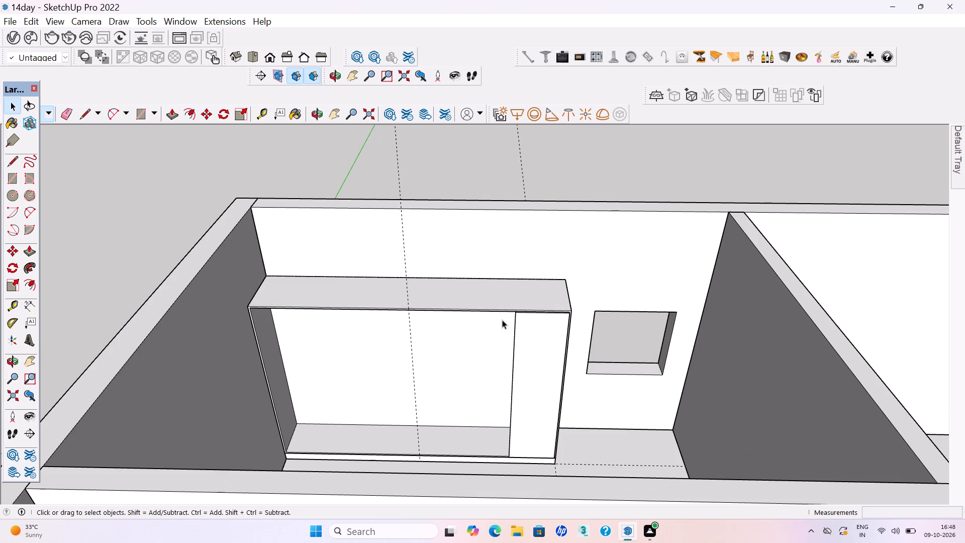
middle_drag(502, 331, 502, 355)
scroll(532, 334, up, 4)
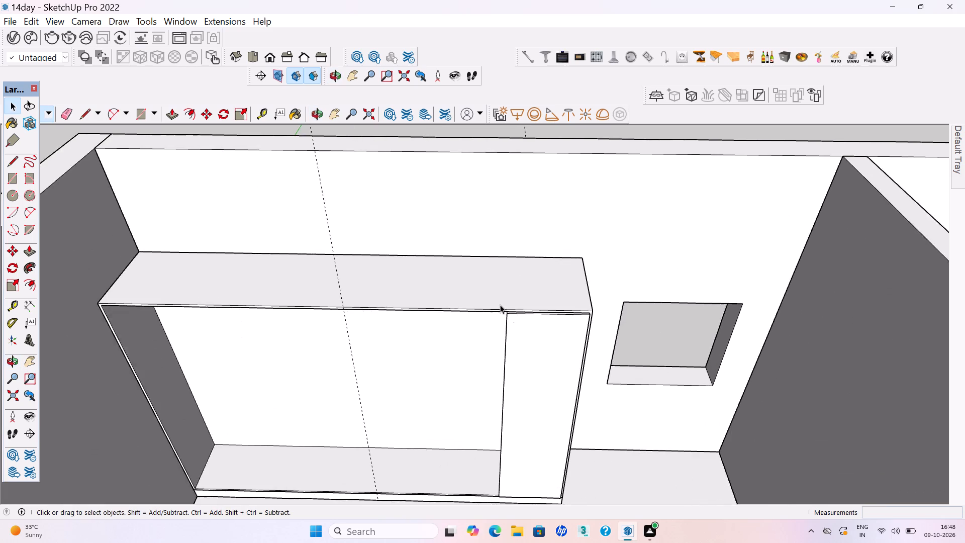
scroll(500, 305, up, 14)
click(512, 316)
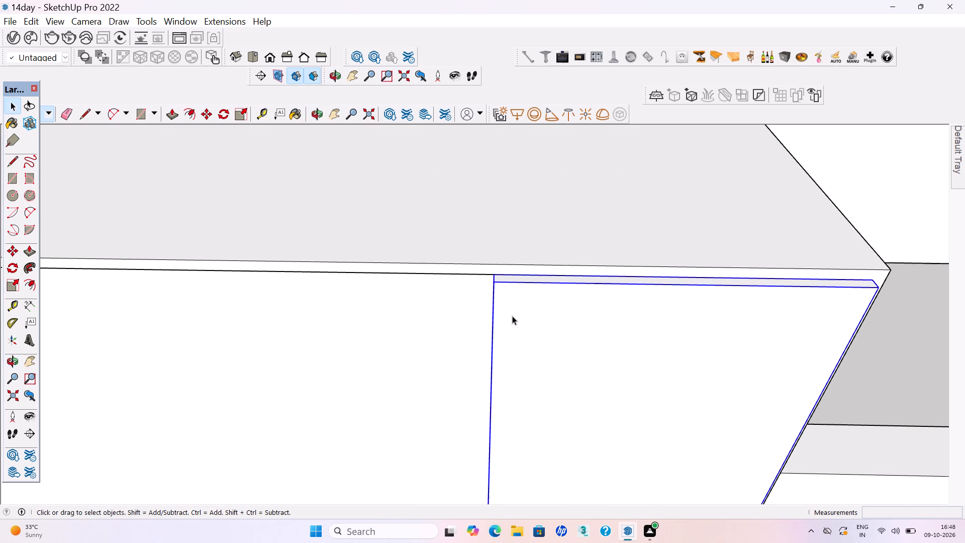
scroll(512, 314, down, 8)
key(m)
key(Return)
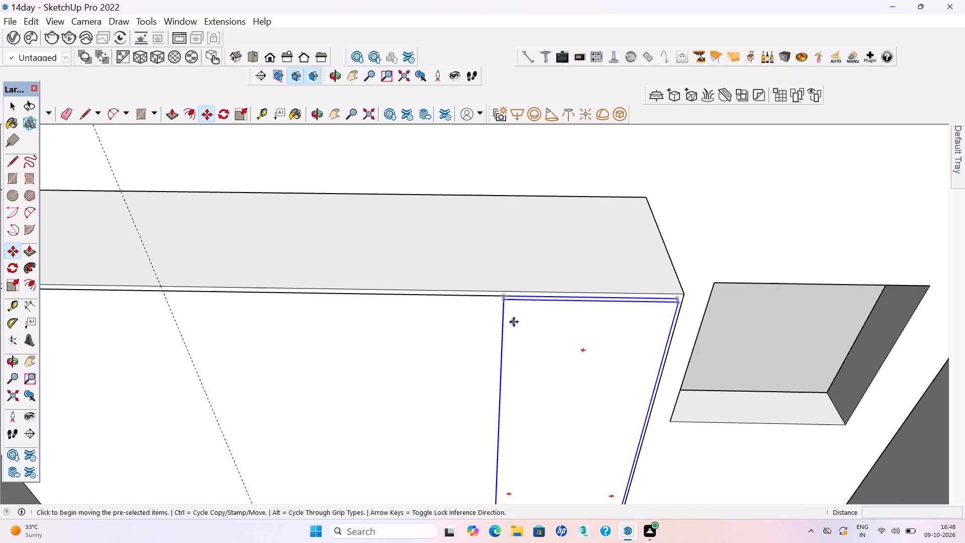
scroll(503, 293, up, 9)
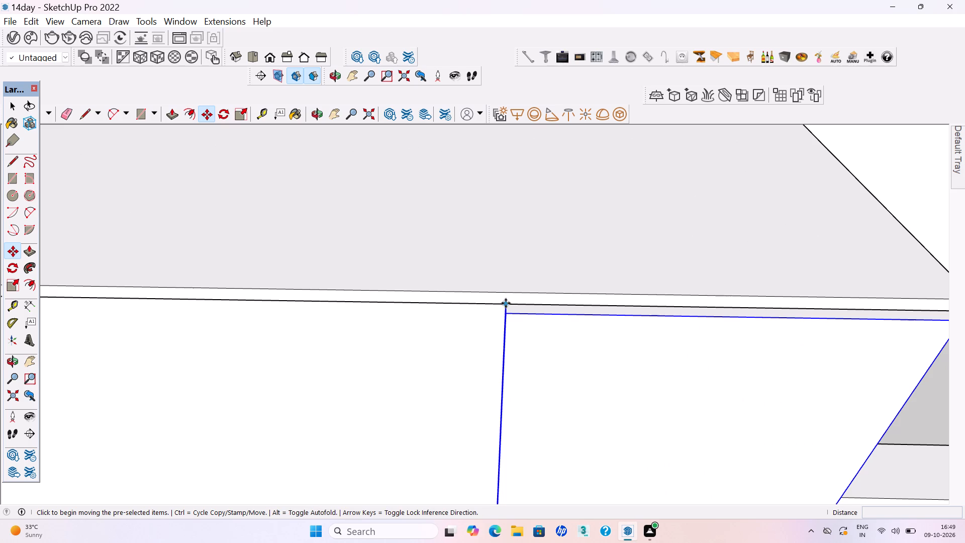
click(506, 303)
scroll(626, 309, down, 10)
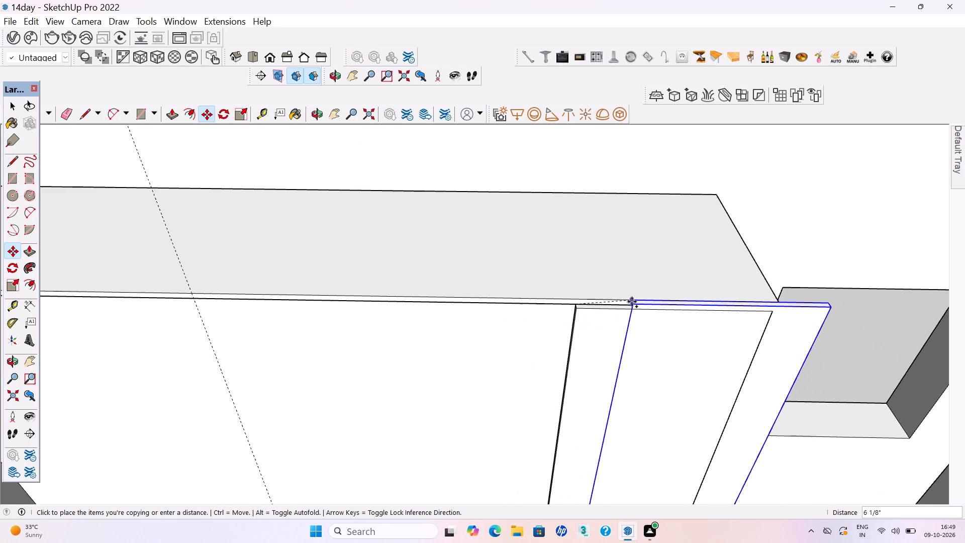
scroll(632, 302, down, 6)
scroll(410, 300, up, 7)
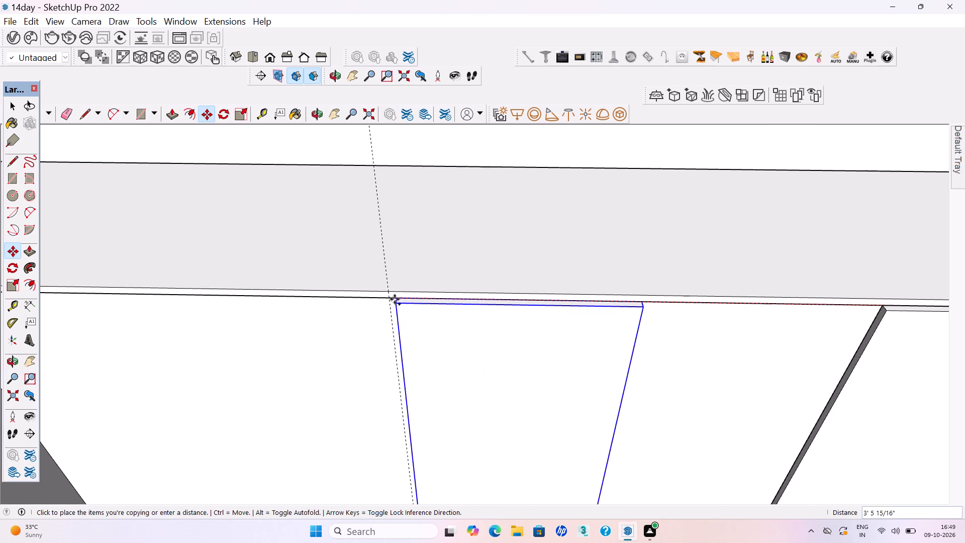
click(394, 298)
text(/2)
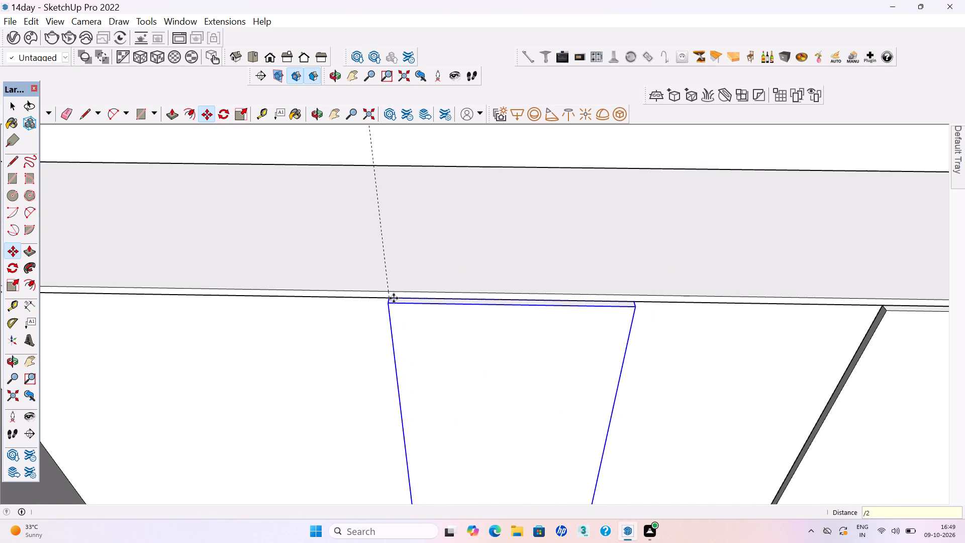
key(Return)
Save the model with the three door panels and leave the Move tool with nothing selected.
key(ctrl+s)
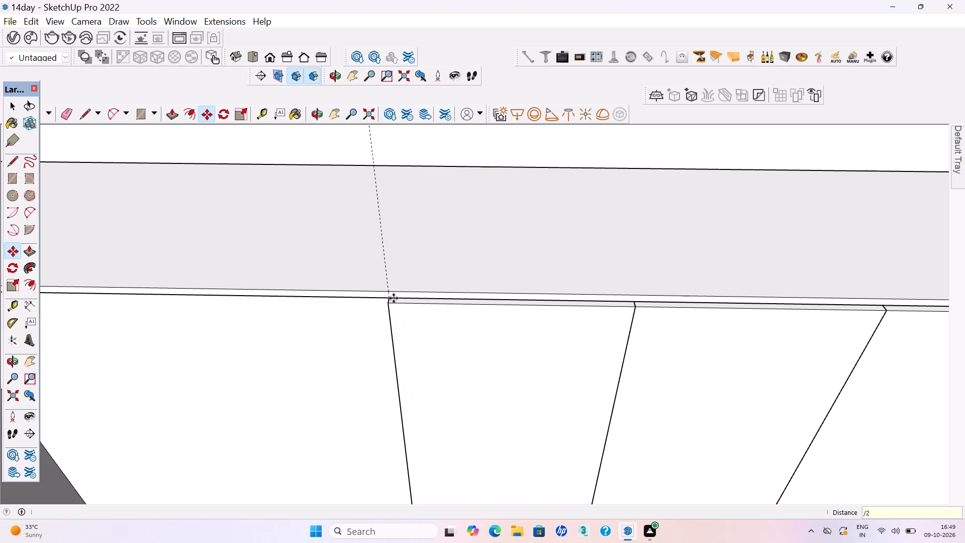
key(ctrl+s)
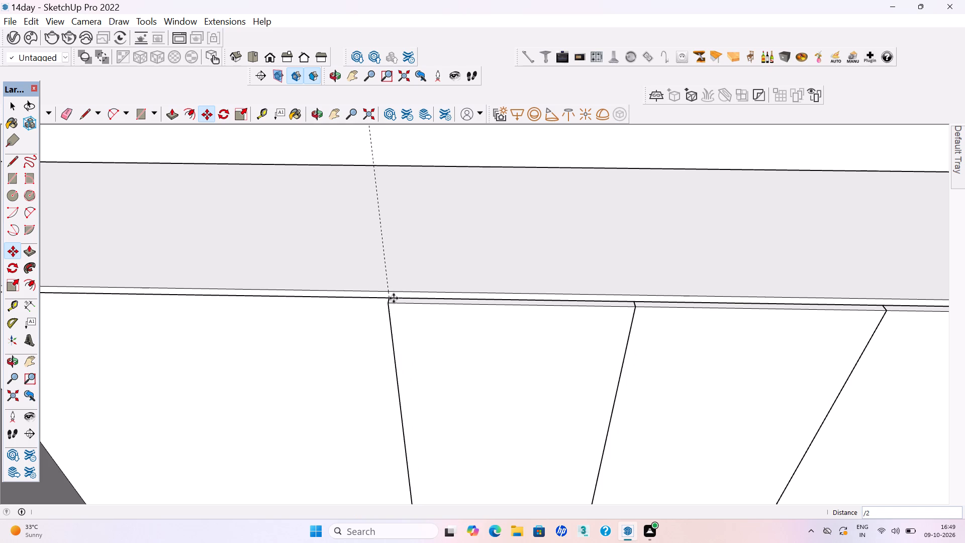
scroll(394, 298, up, 2)
scroll(438, 309, down, 6)
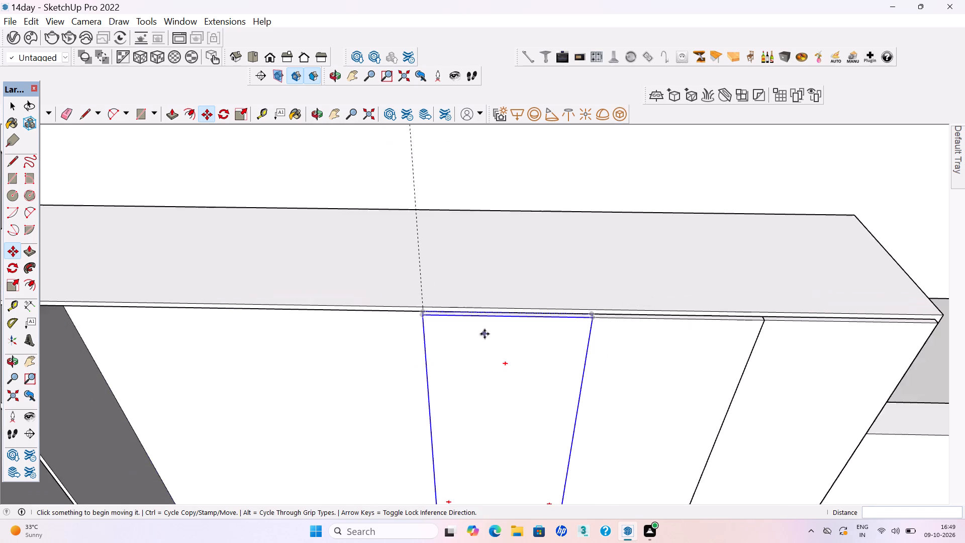
key(space)
scroll(484, 335, down, 16)
click(613, 214)
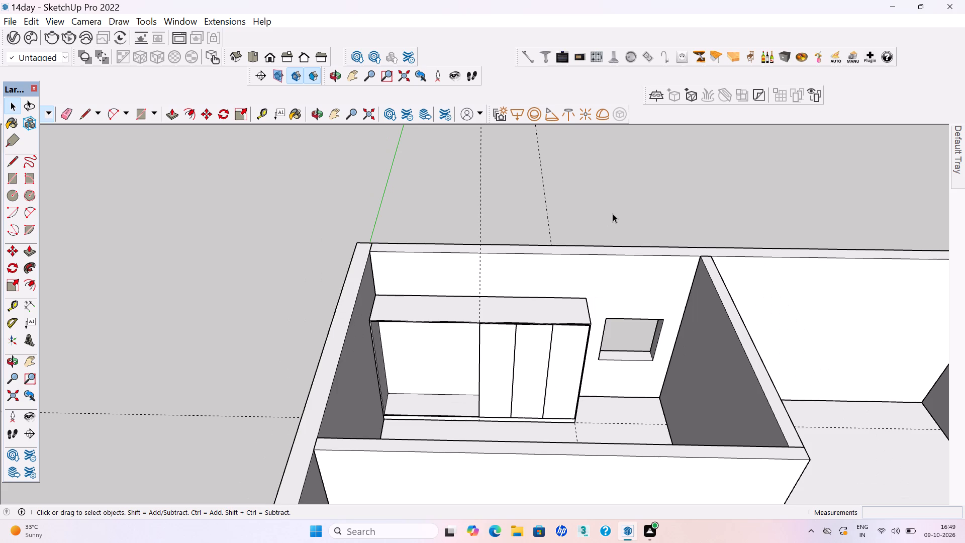
key(ctrl+s)
key(ctrl+s)
Draw a line about 5' 3 13/16" long along the top of the open half, from the inner corner to the nearest door panel.
scroll(423, 358, up, 2)
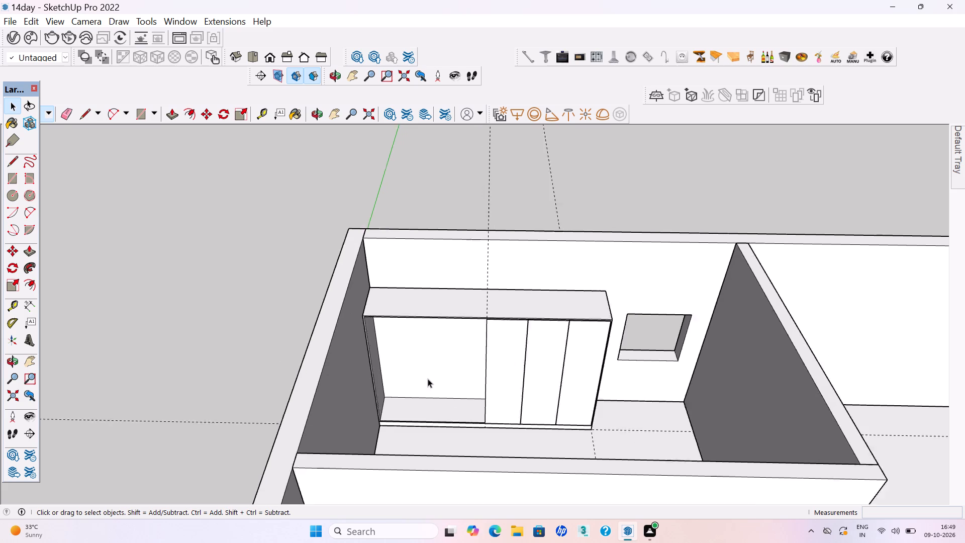
scroll(428, 379, up, 3)
scroll(333, 251, up, 2)
key(l)
scroll(331, 294, up, 6)
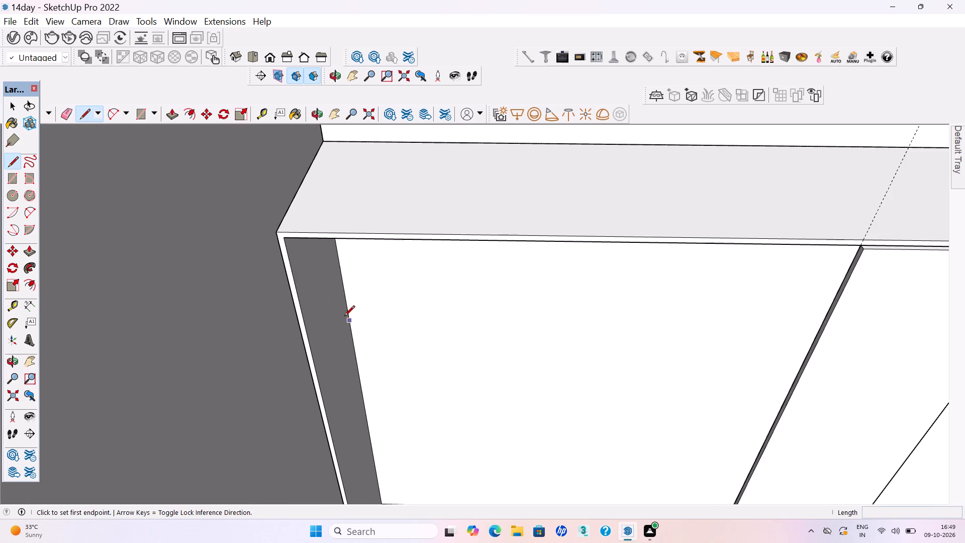
scroll(271, 244, up, 3)
click(283, 238)
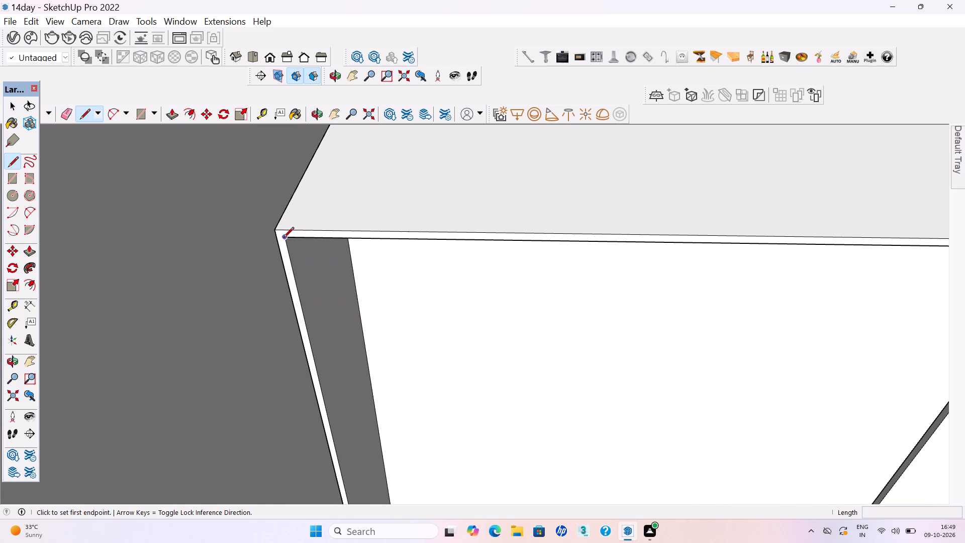
scroll(283, 238, down, 9)
scroll(619, 235, up, 8)
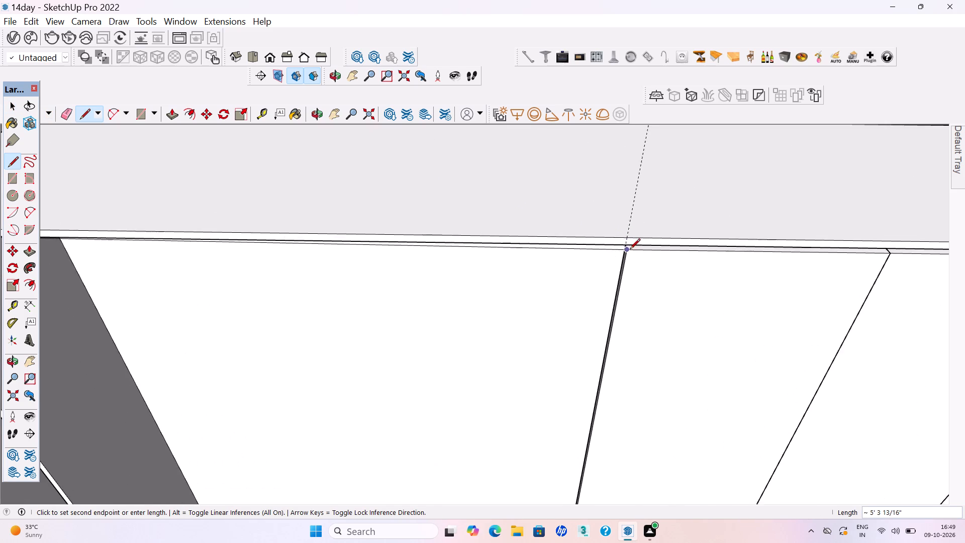
scroll(622, 249, up, 6)
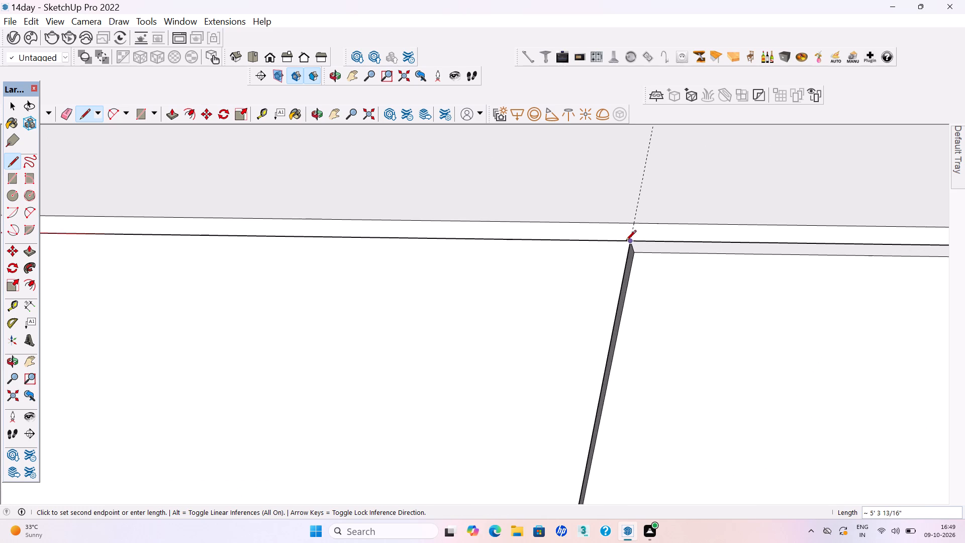
click(626, 241)
key(space)
Divide the new line along the top of the opening into 3 equal segments.
click(566, 239)
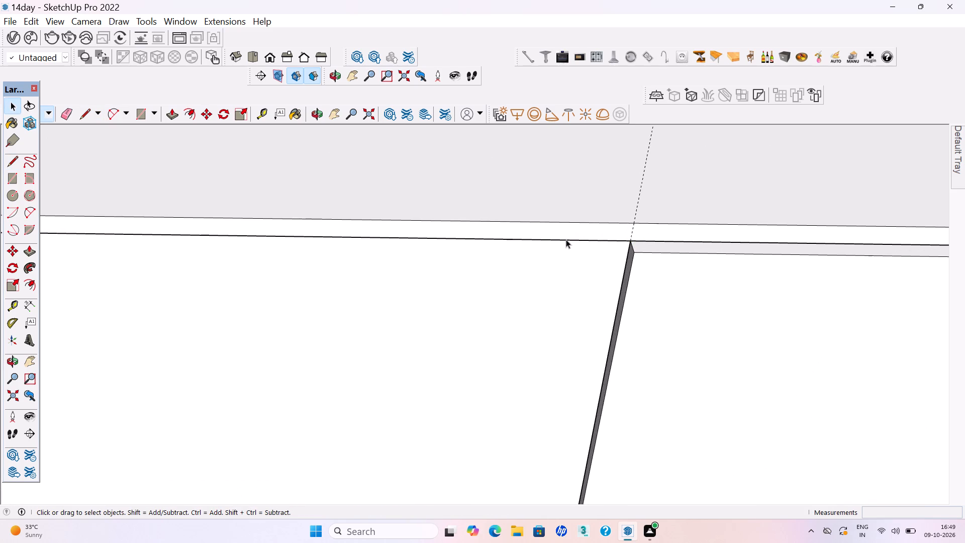
right_click(566, 239)
click(606, 324)
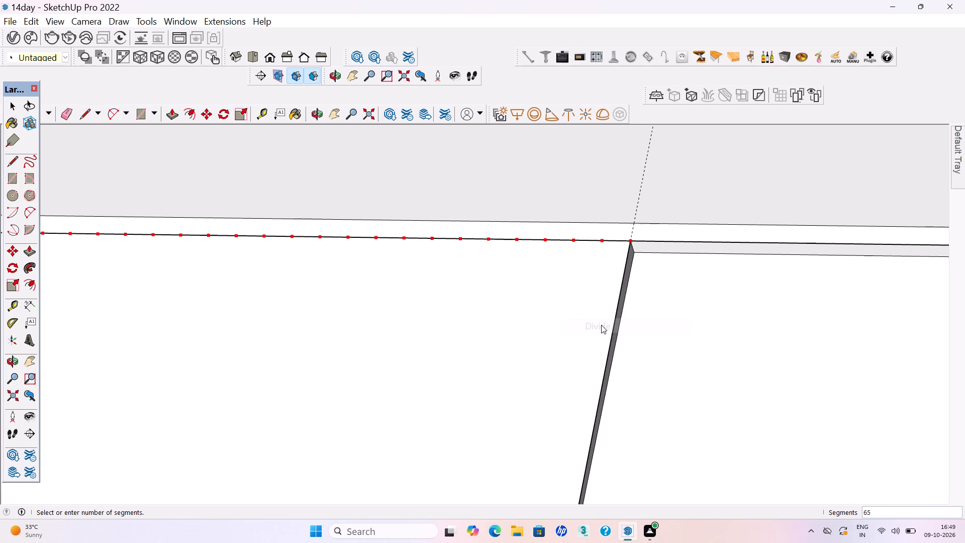
key(3)
key(Return)
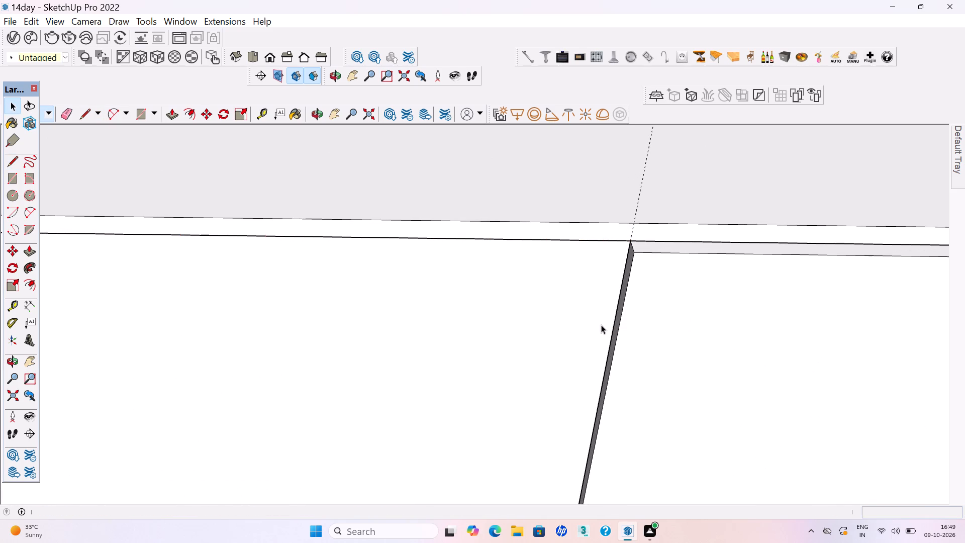
click(527, 240)
click(527, 238)
Draw a door rectangle about 1' 9" by 6' 10 9/16" from the division point beside the panels to the opening's bottom corner.
scroll(565, 233, down, 8)
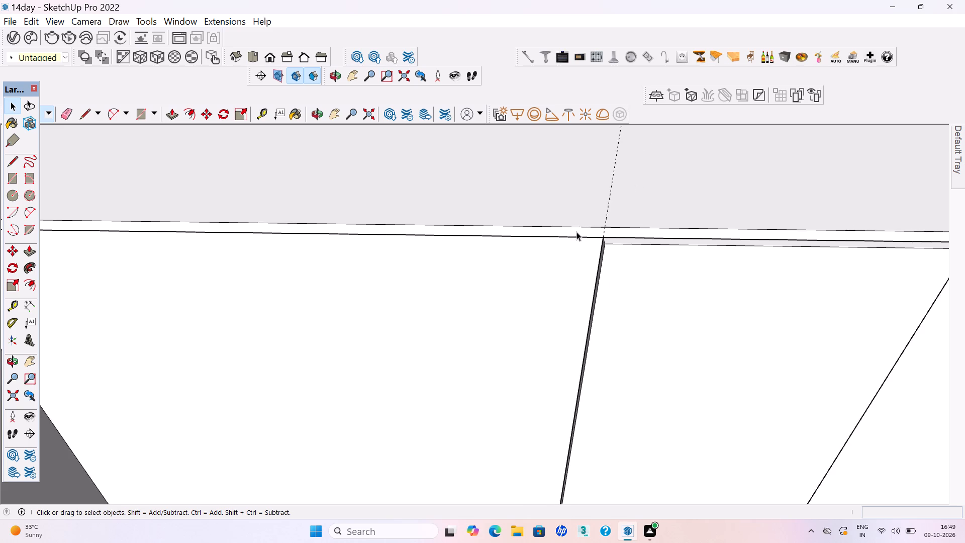
scroll(576, 232, down, 8)
middle_drag(510, 222, 512, 182)
scroll(450, 192, up, 2)
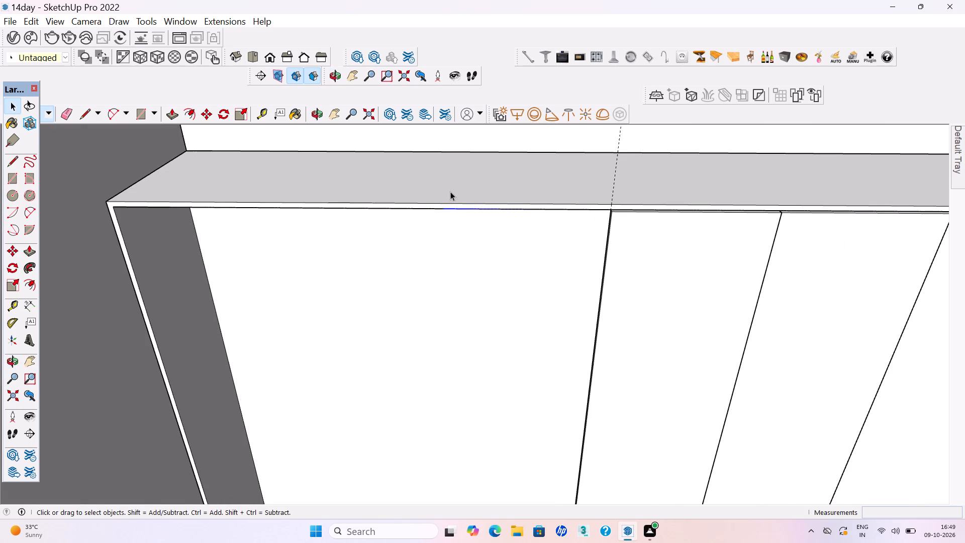
key(r)
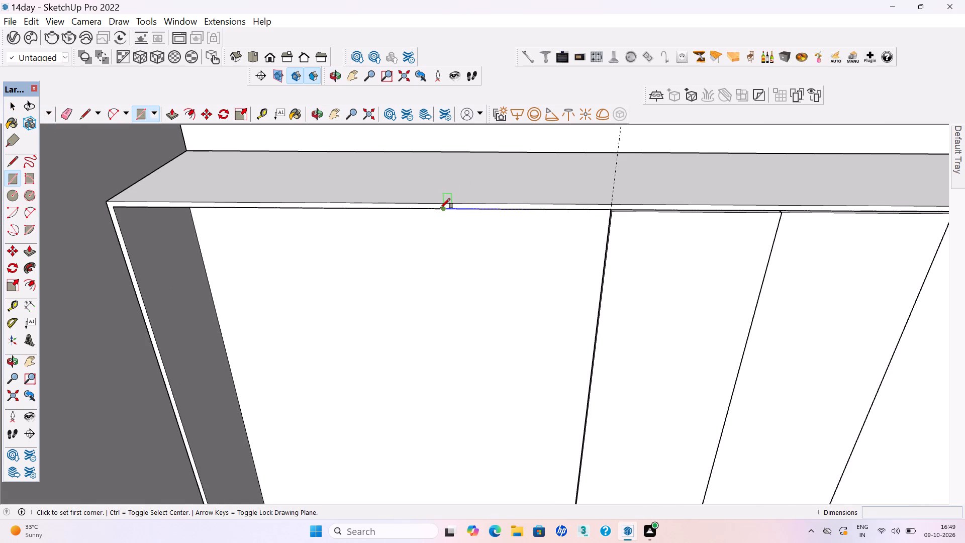
click(441, 208)
scroll(445, 210, down, 9)
scroll(477, 261, down, 1)
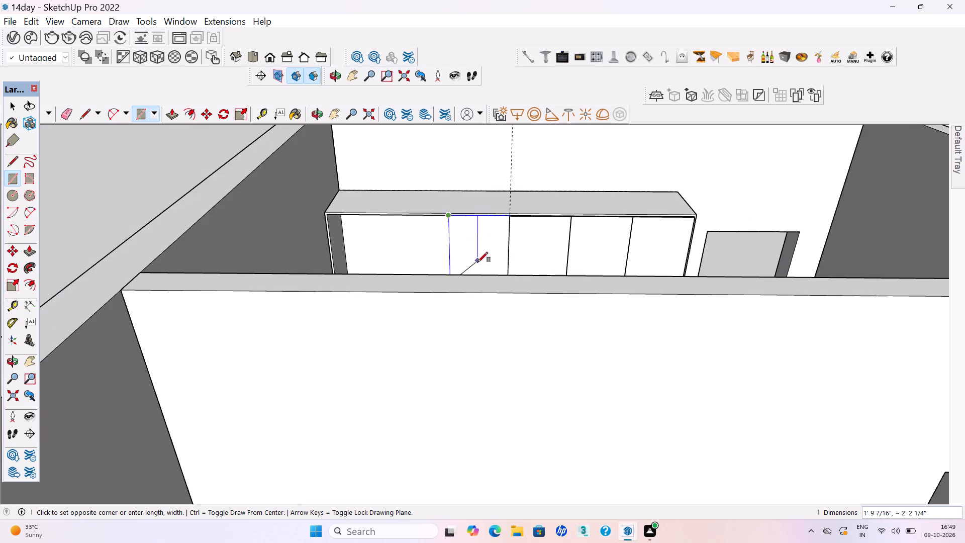
middle_drag(477, 269, 472, 361)
scroll(484, 379, up, 15)
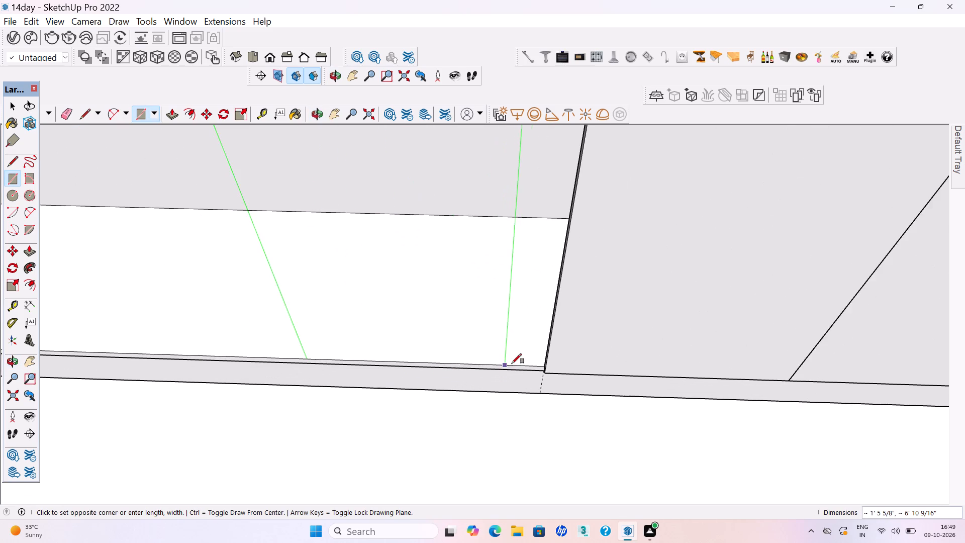
scroll(512, 364, up, 5)
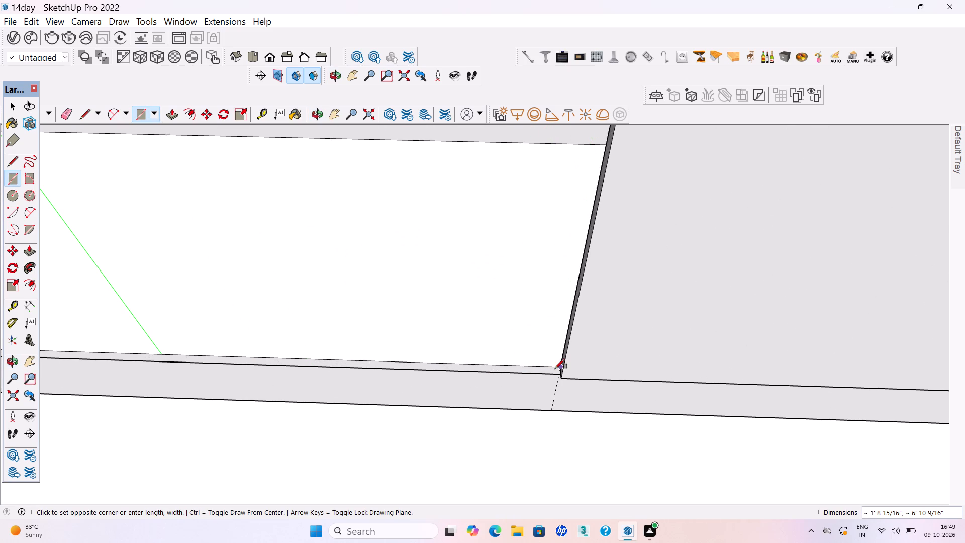
click(555, 369)
scroll(533, 400, down, 17)
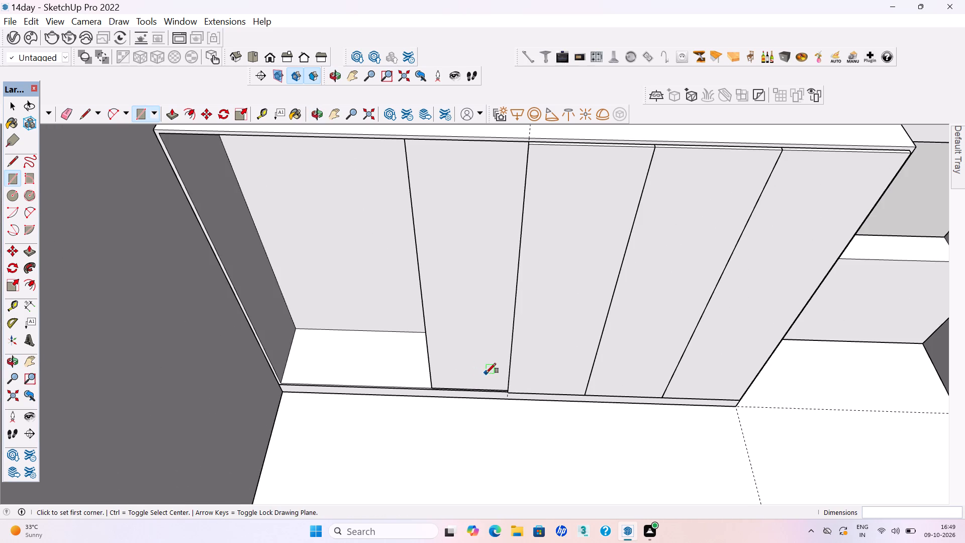
Push/Pull the new door rectangle about 11/16", using the neighbouring door panel's face as the reference.
key(p)
key(Return)
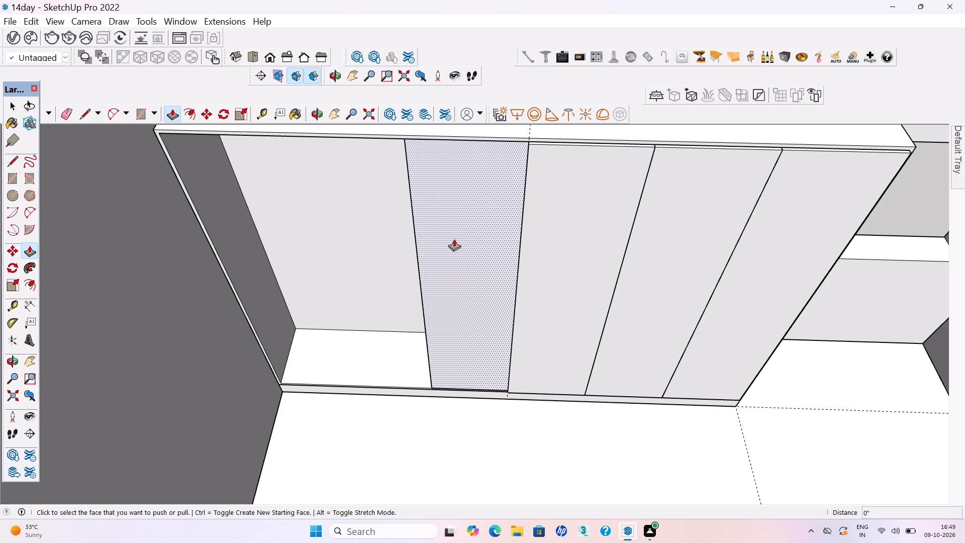
click(454, 239)
click(554, 245)
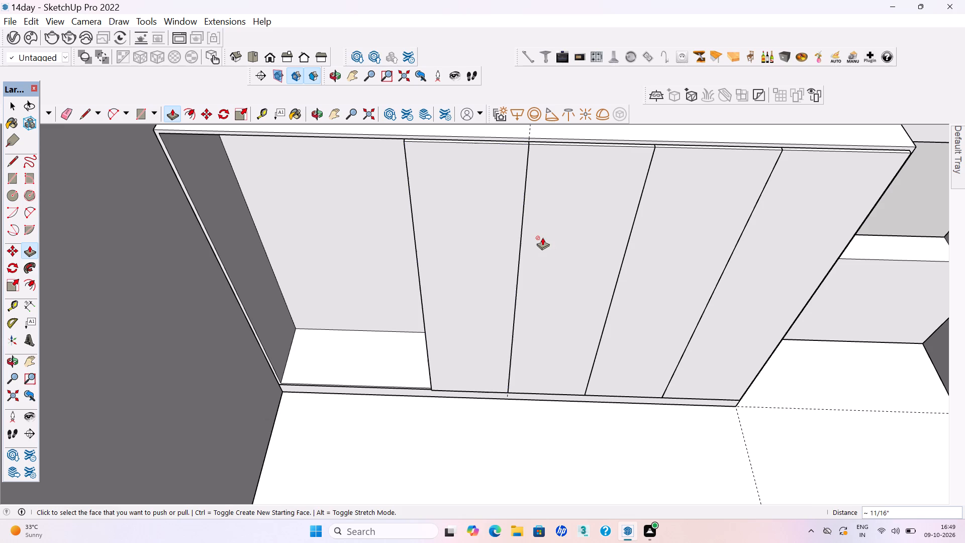
scroll(540, 243, down, 4)
key(space)
Delete the leftover divided line segments along the top of the open part of the cabinet.
scroll(400, 172, up, 3)
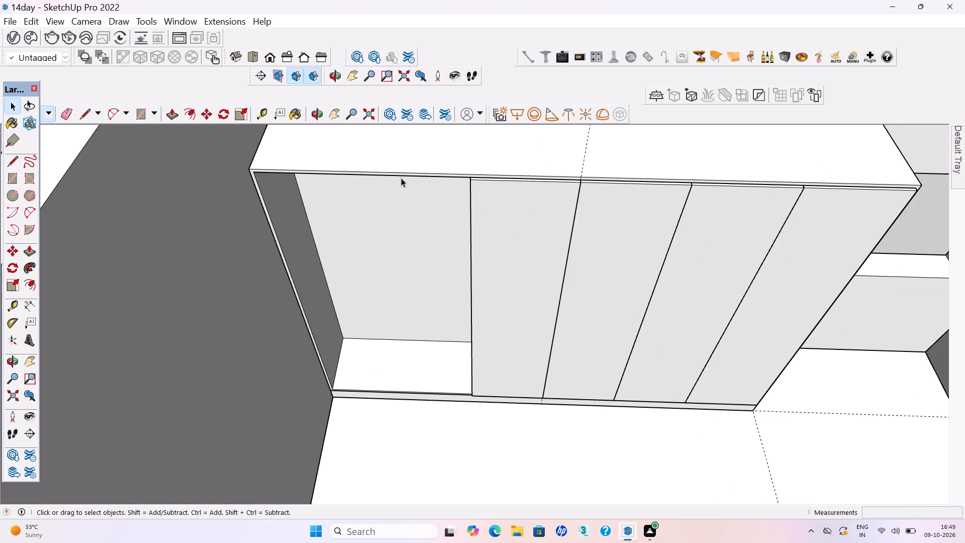
click(402, 176)
scroll(539, 205, down, 3)
middle_drag(521, 222, 522, 192)
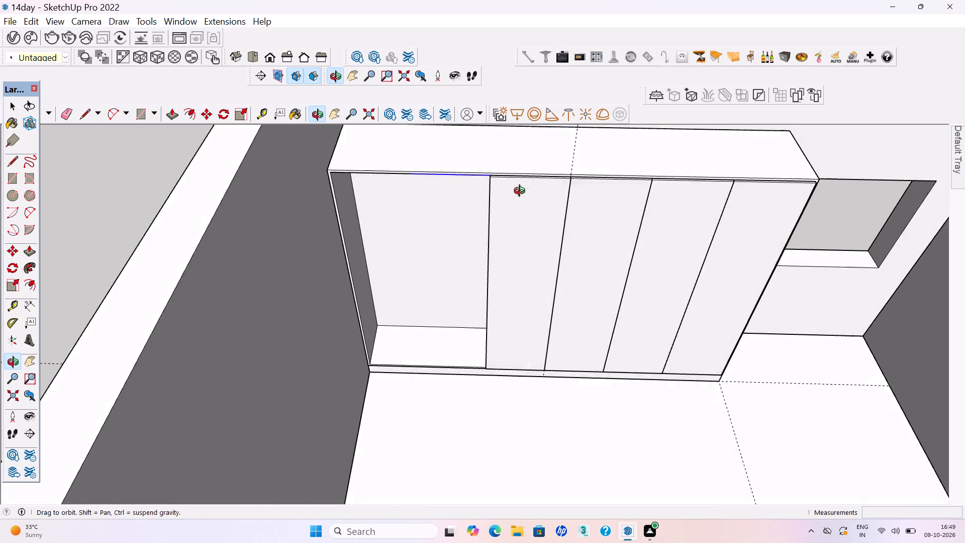
middle_drag(522, 192, 522, 180)
middle_click(522, 180)
key(Delete)
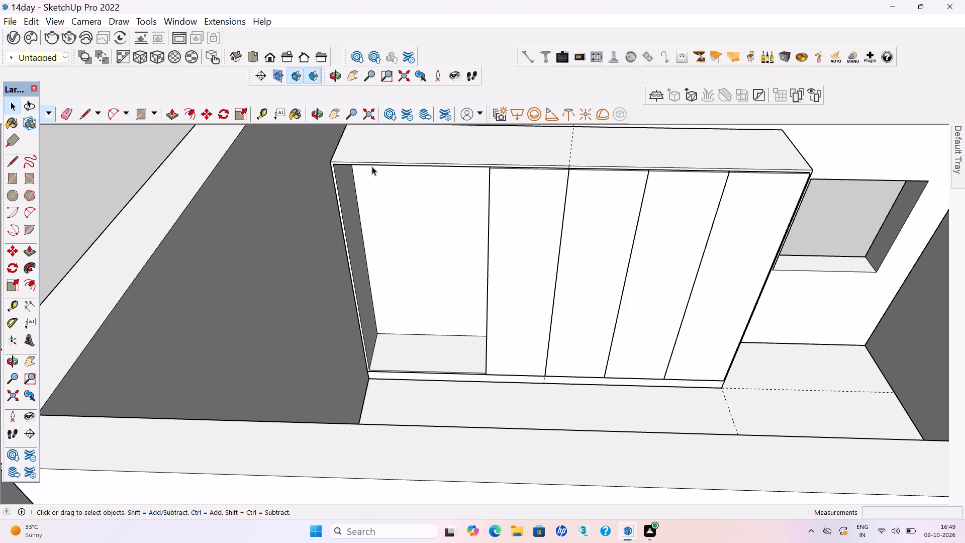
click(372, 165)
key(Delete)
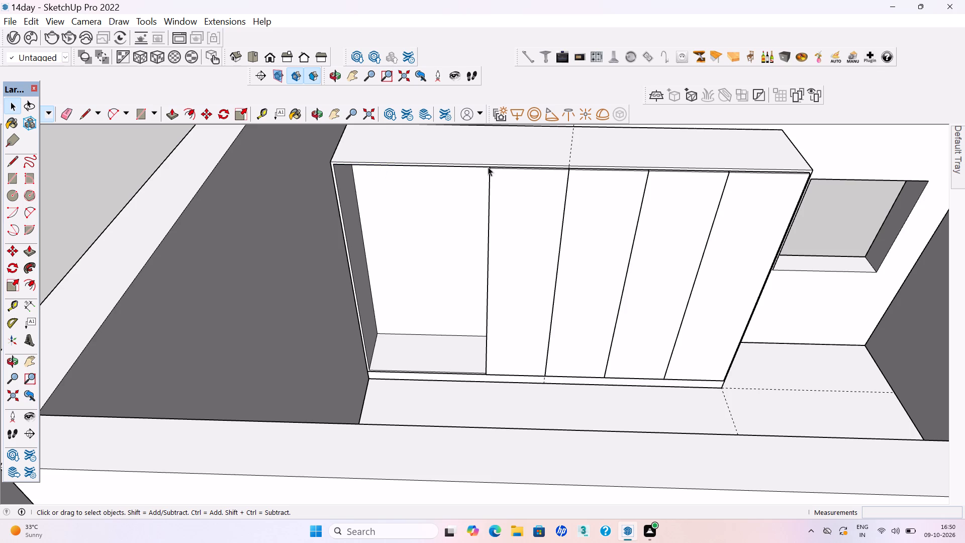
Make the whole new door panel a group.
scroll(489, 162, up, 8)
middle_drag(518, 202, 511, 244)
scroll(504, 207, up, 5)
triple_click(504, 206)
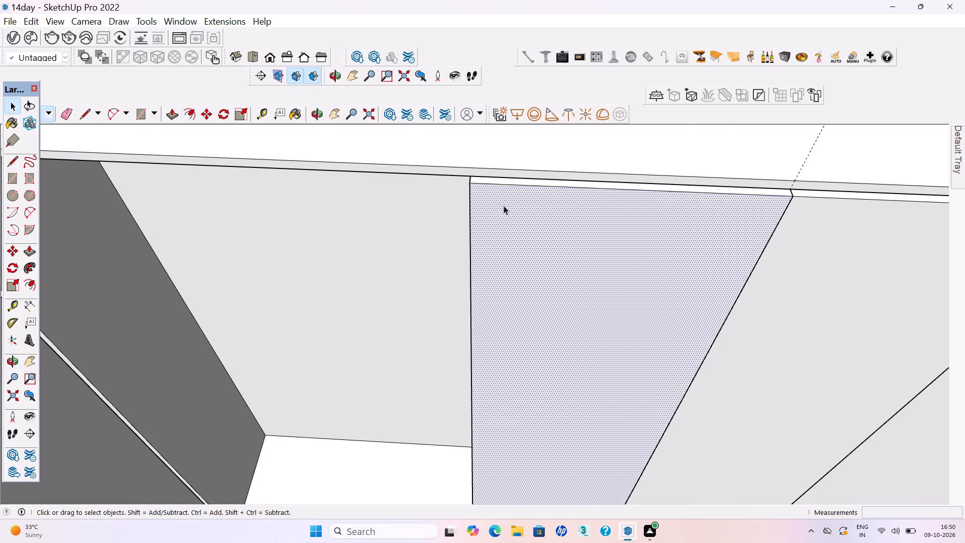
right_click(504, 206)
click(532, 320)
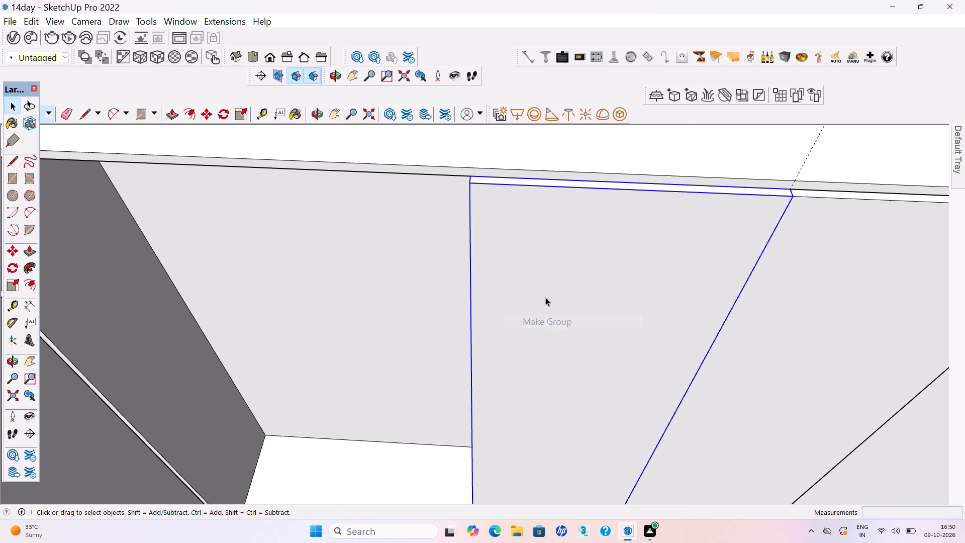
Copy the grouped door panel about 3' 6 9/16" to the opening's far inner top corner and divide the copy distance by 2 (/2).
scroll(590, 277, down, 10)
key(m)
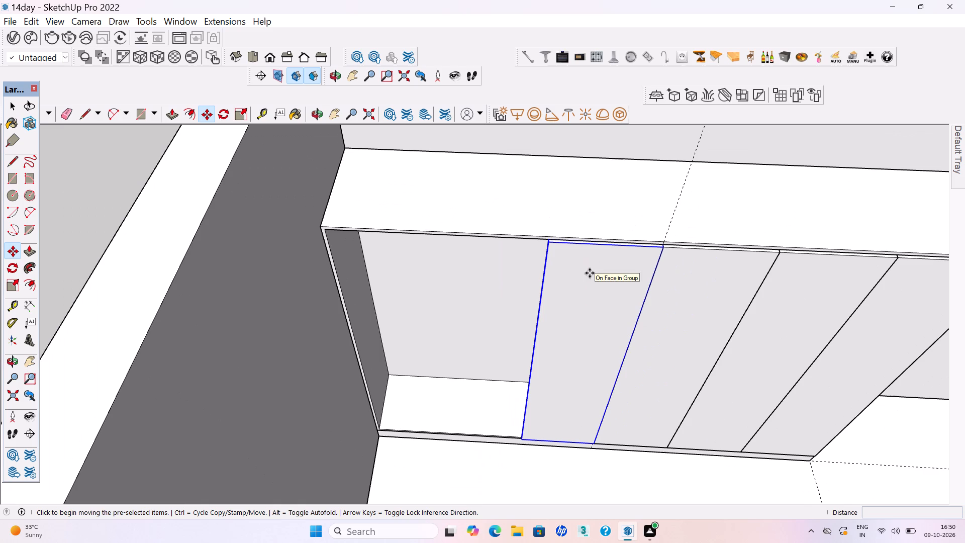
key(Return)
scroll(529, 206, up, 4)
scroll(546, 260, up, 8)
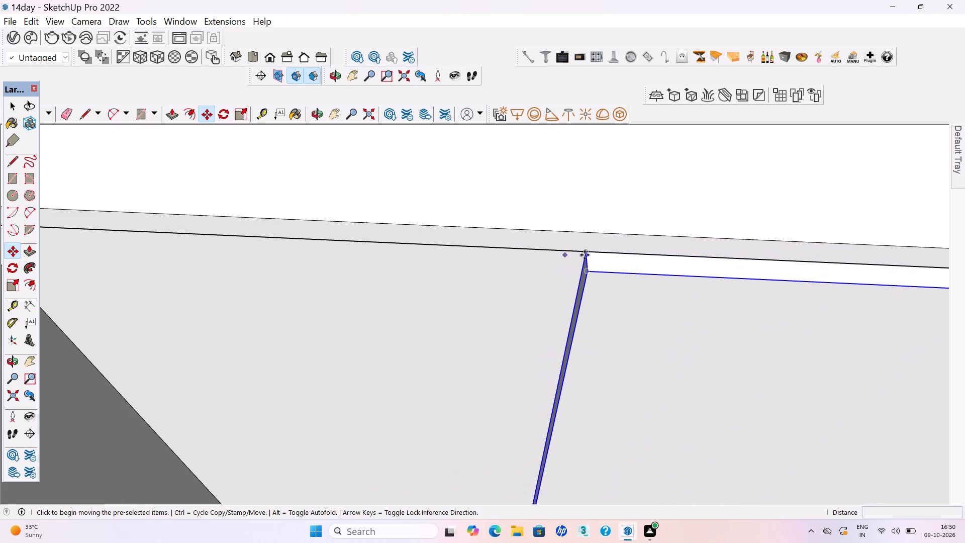
click(586, 252)
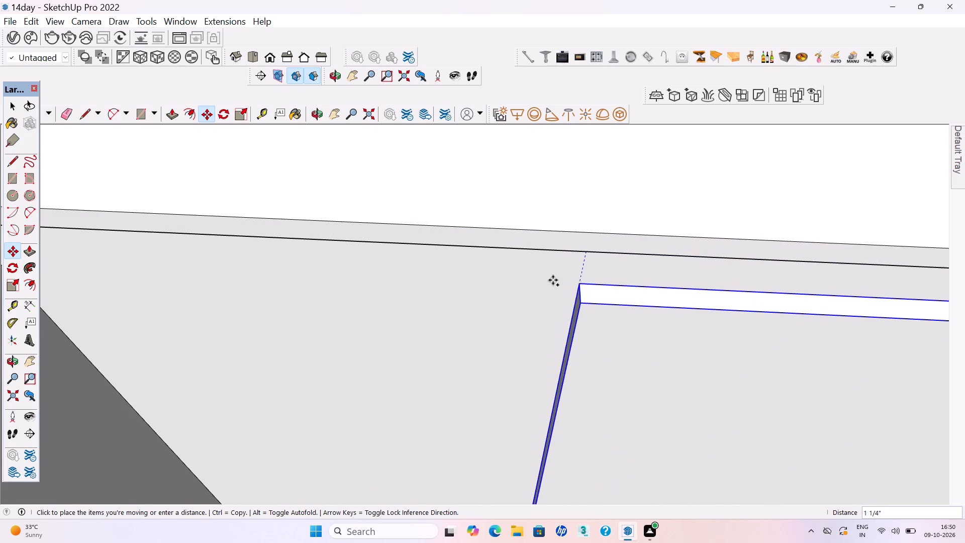
scroll(584, 261, down, 20)
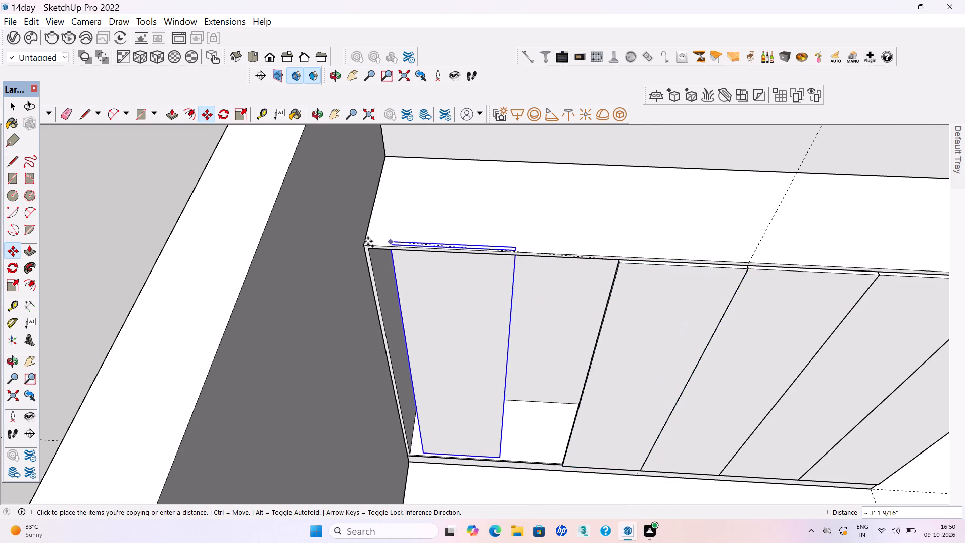
scroll(371, 257, up, 6)
click(368, 243)
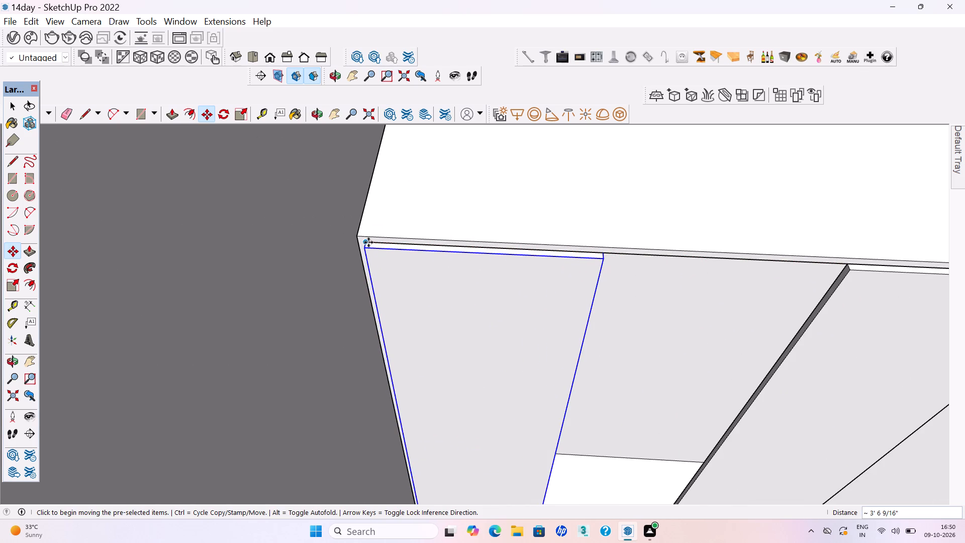
text(/2)
key(Return)
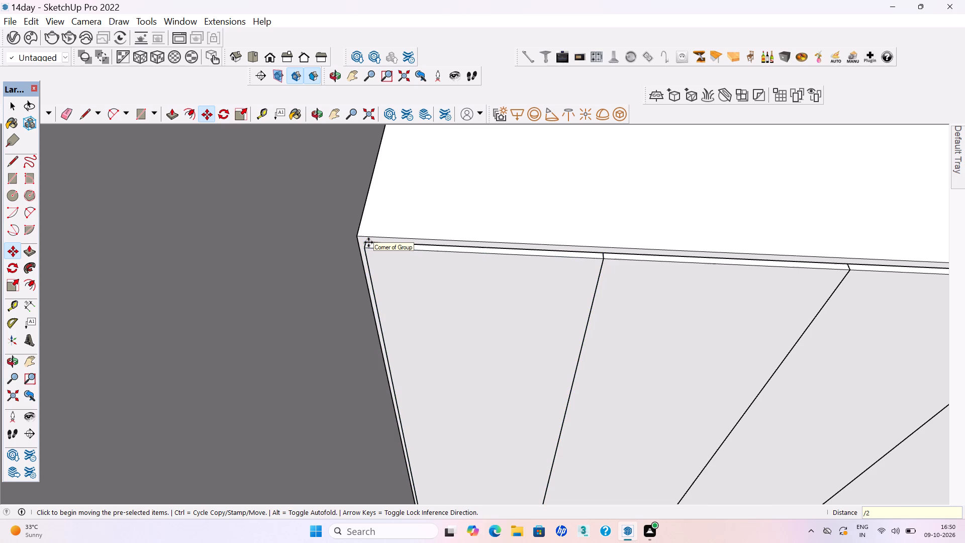
Save the model with all six door panels and leave the Move tool with nothing selected.
key(ctrl+s)
key(ctrl+s)
key(ctrl+s)
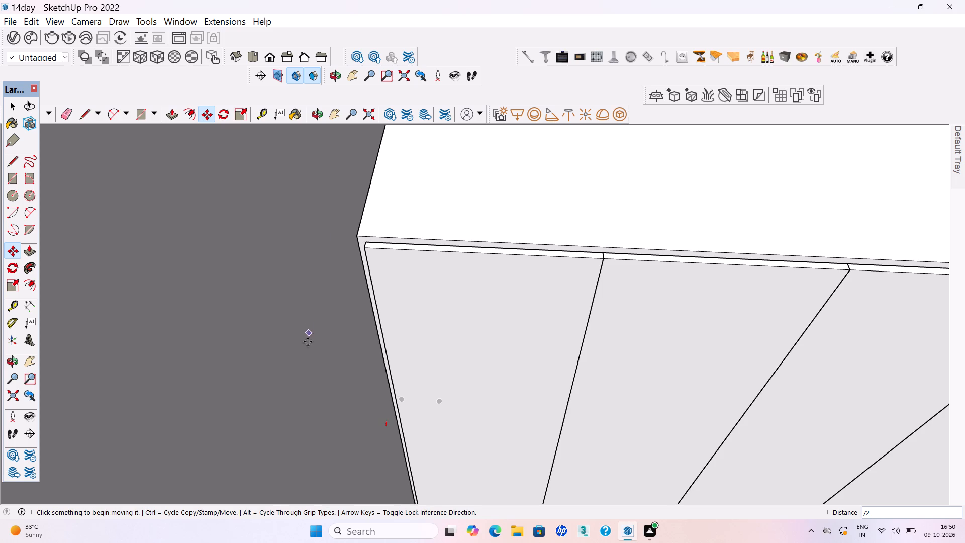
scroll(307, 348, down, 5)
scroll(232, 323, down, 11)
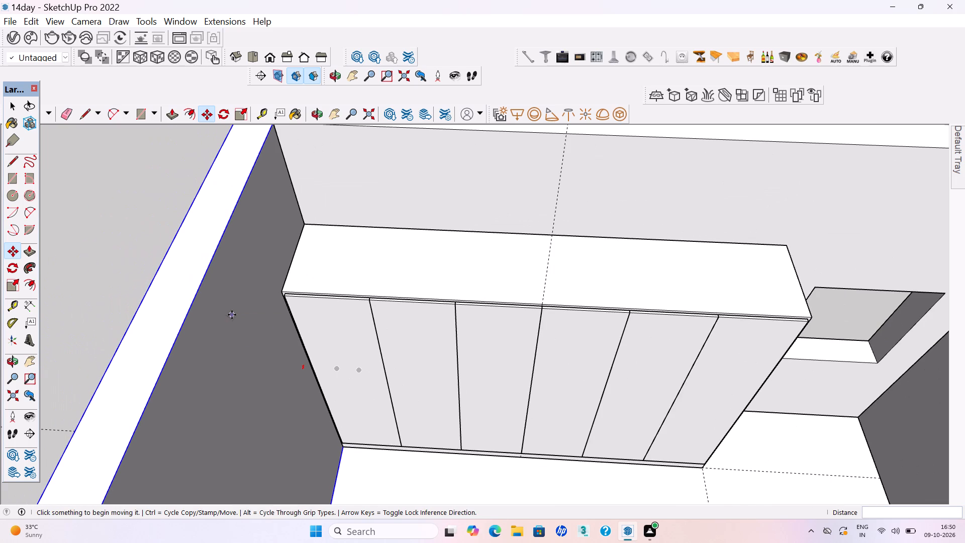
key(v)
key(space)
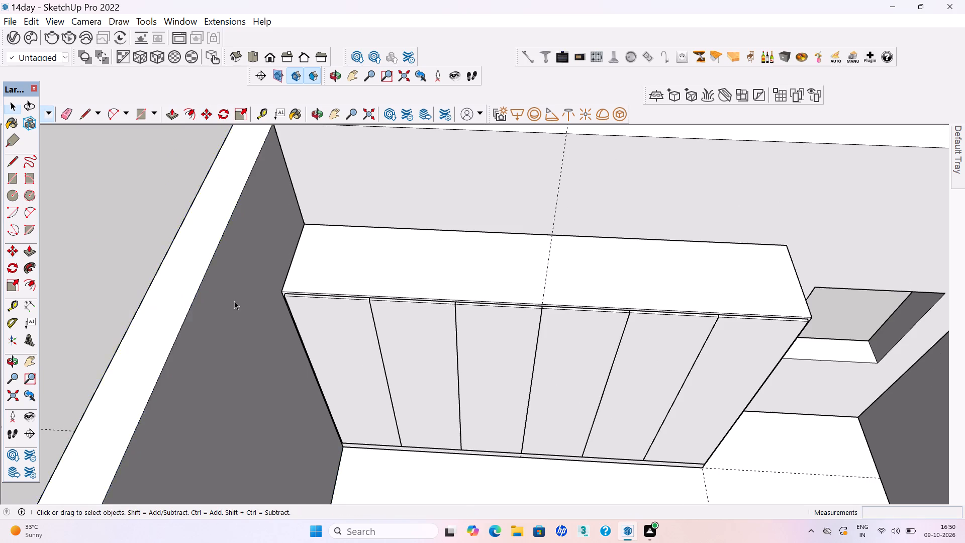
scroll(234, 301, down, 4)
scroll(467, 333, down, 7)
click(603, 193)
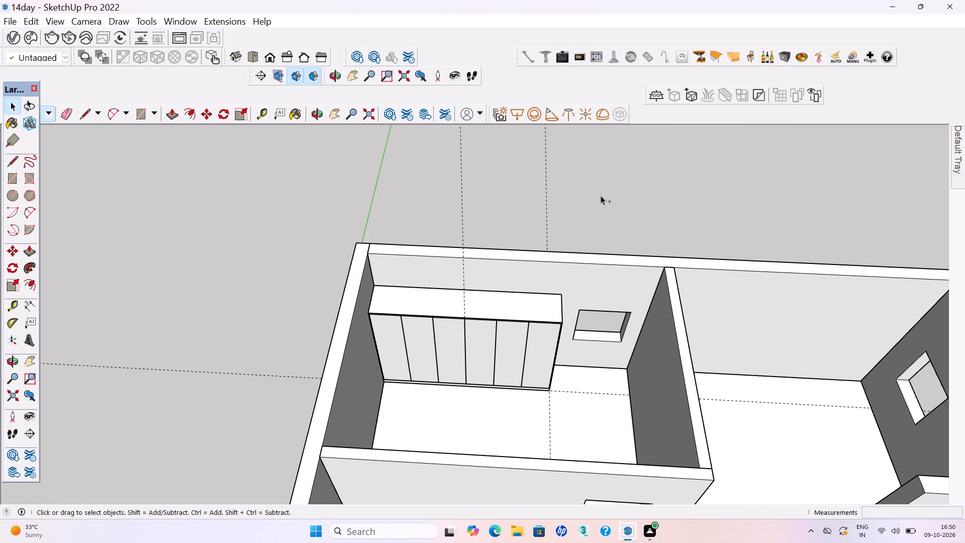
key(ctrl+s)
key(ctrl+s)
key(ctrl+s)
Delete the vertical guide line rising from the middle of the cabinet's door front.
scroll(385, 307, down, 3)
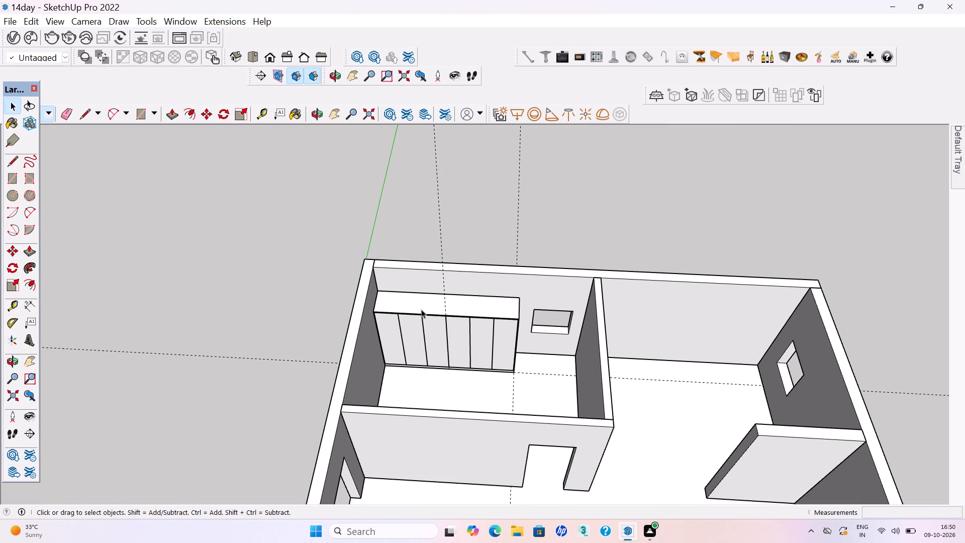
middle_drag(421, 320, 419, 339)
drag(449, 223, 435, 199)
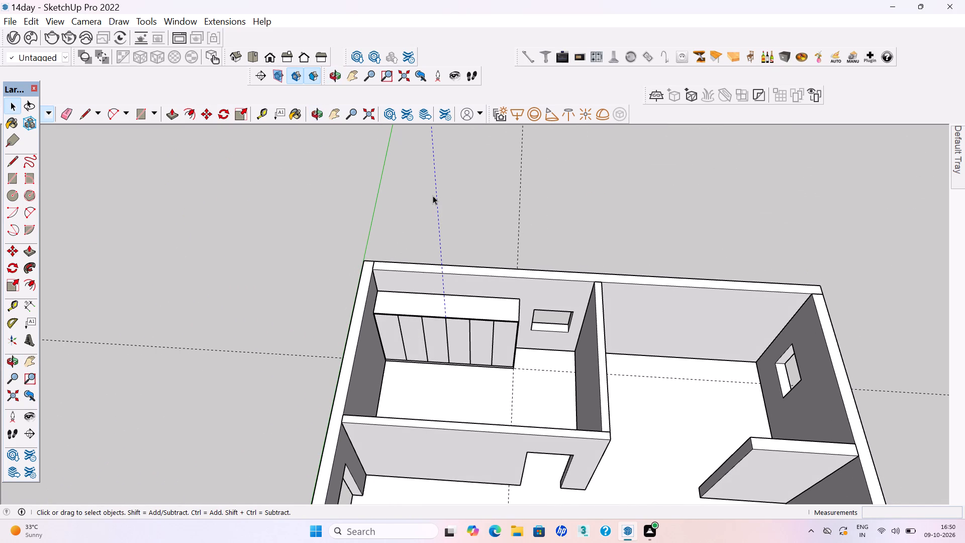
key(Delete)
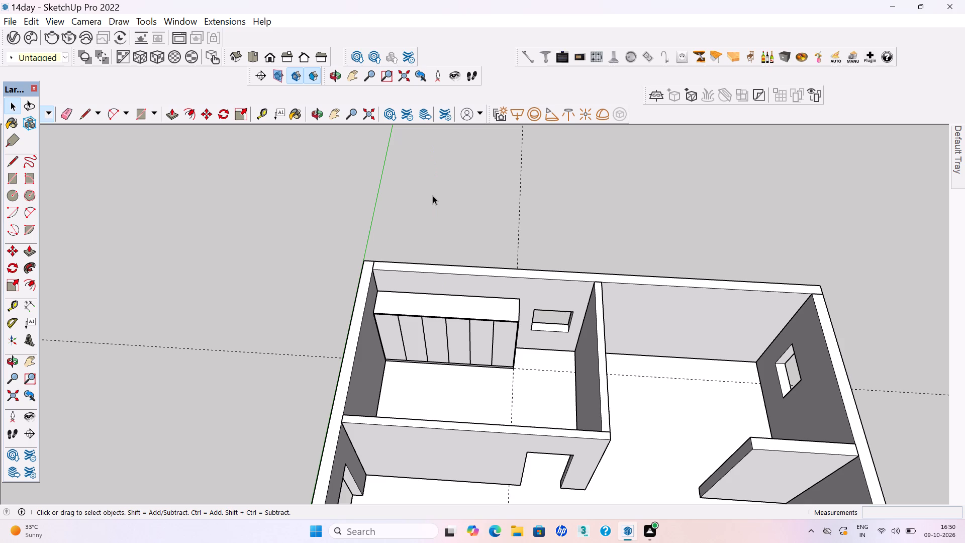
Look over the finished cabinet and the surrounding rooms from several angles.
scroll(420, 206, down, 2)
middle_drag(400, 352, 412, 334)
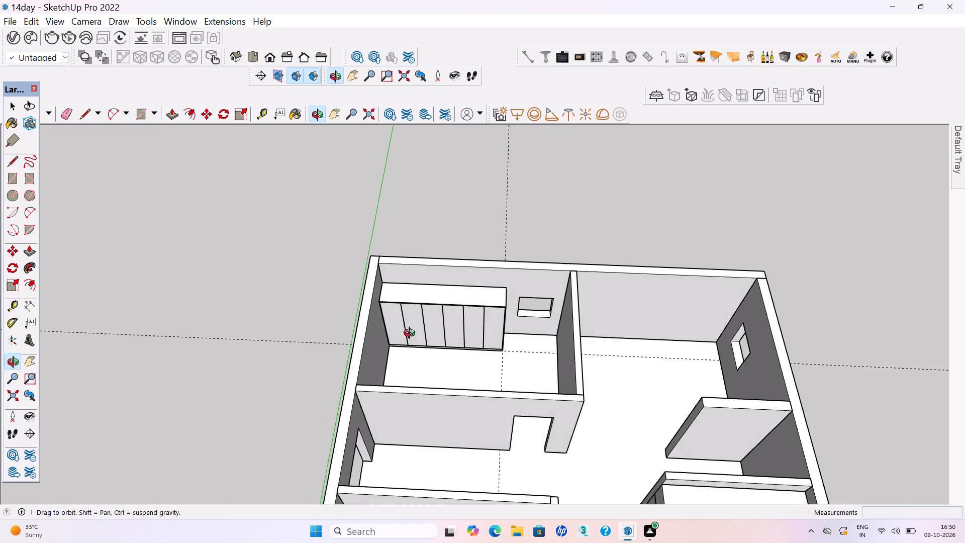
middle_drag(412, 334, 434, 291)
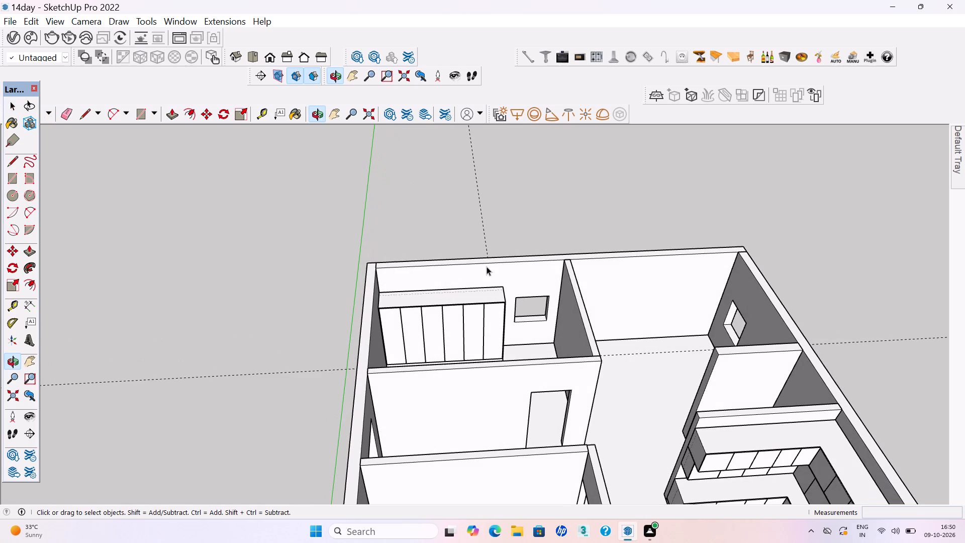
scroll(487, 266, down, 2)
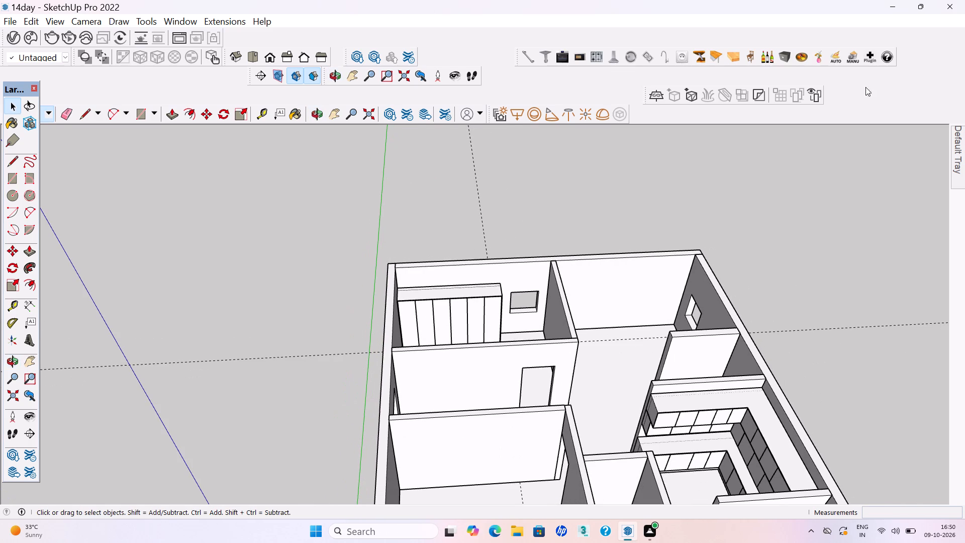
scroll(571, 256, down, 2)
middle_drag(657, 327, 650, 289)
scroll(659, 280, up, 4)
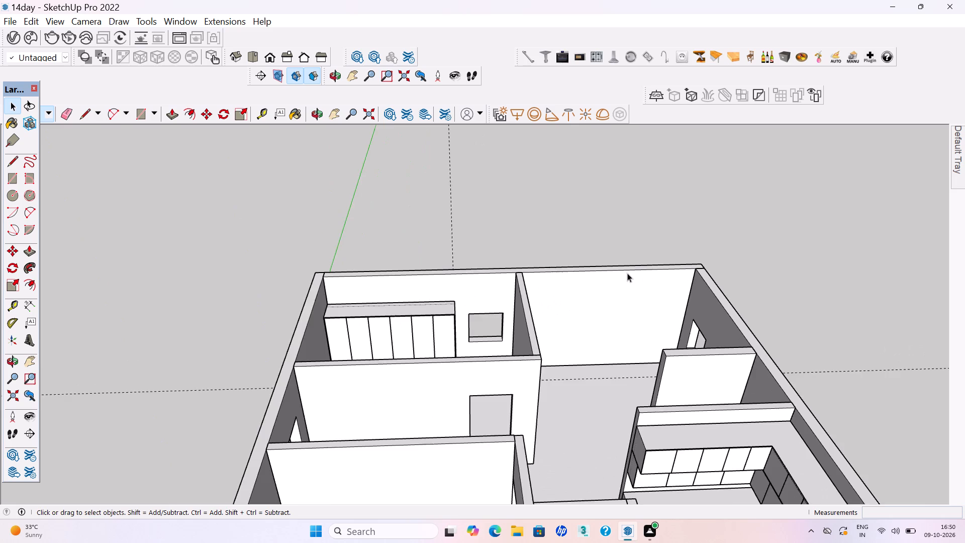
scroll(627, 273, up, 3)
middle_drag(548, 279, 535, 309)
scroll(757, 269, down, 2)
middle_drag(613, 319, 605, 342)
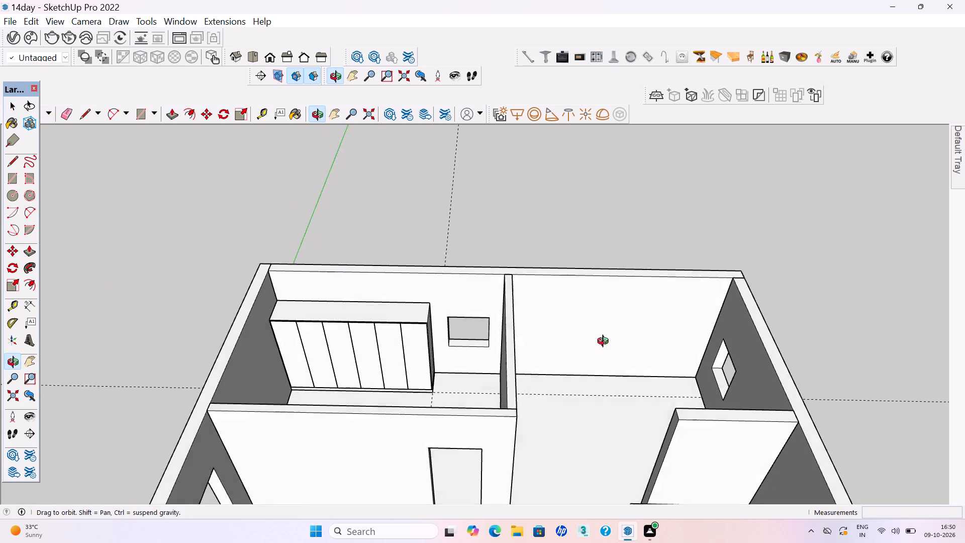
middle_drag(605, 342, 605, 359)
scroll(349, 346, up, 2)
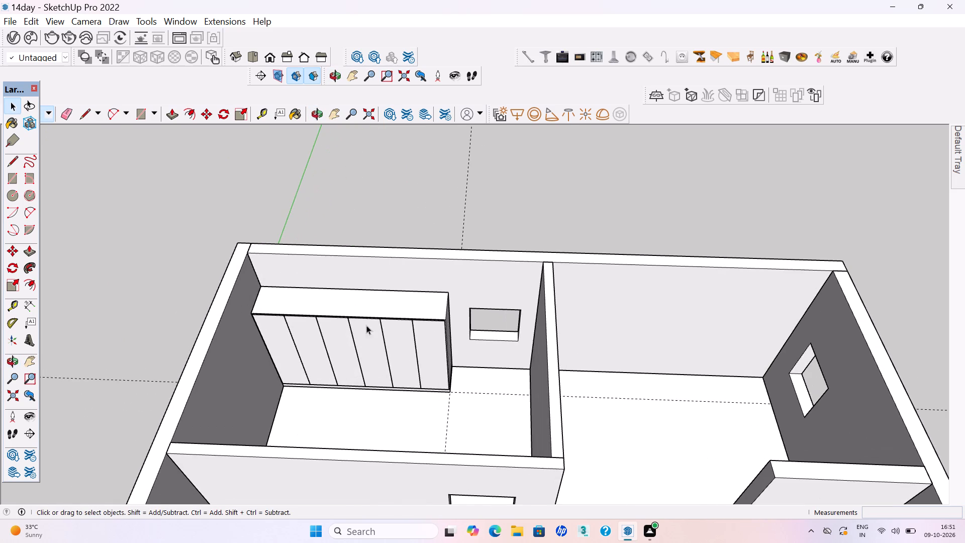
Draw a rectangle about 15' 10 7/8" by 2' 1/8" on the back wall above the cabinet, wall to wall, and group it.
scroll(598, 301, down, 2)
middle_drag(494, 342, 505, 310)
scroll(402, 303, up, 2)
key(r)
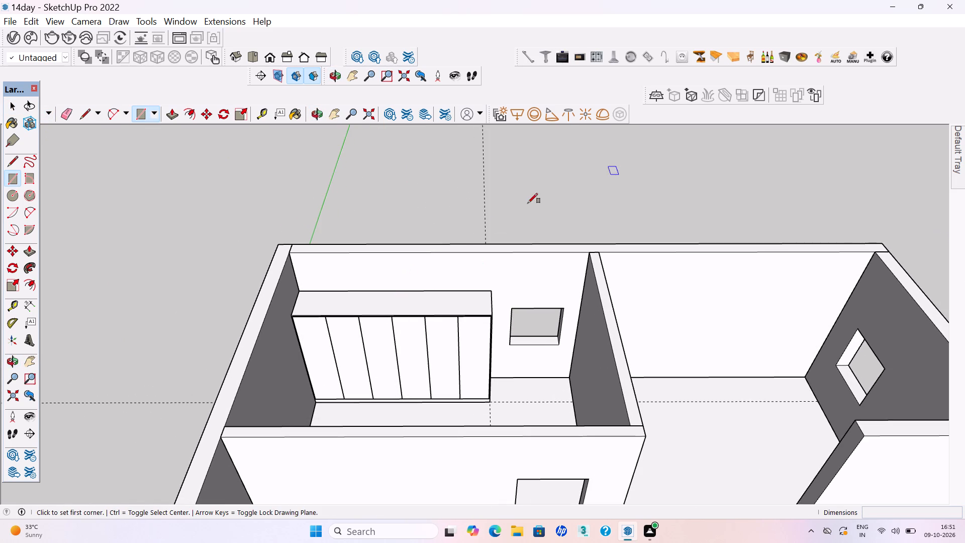
click(297, 292)
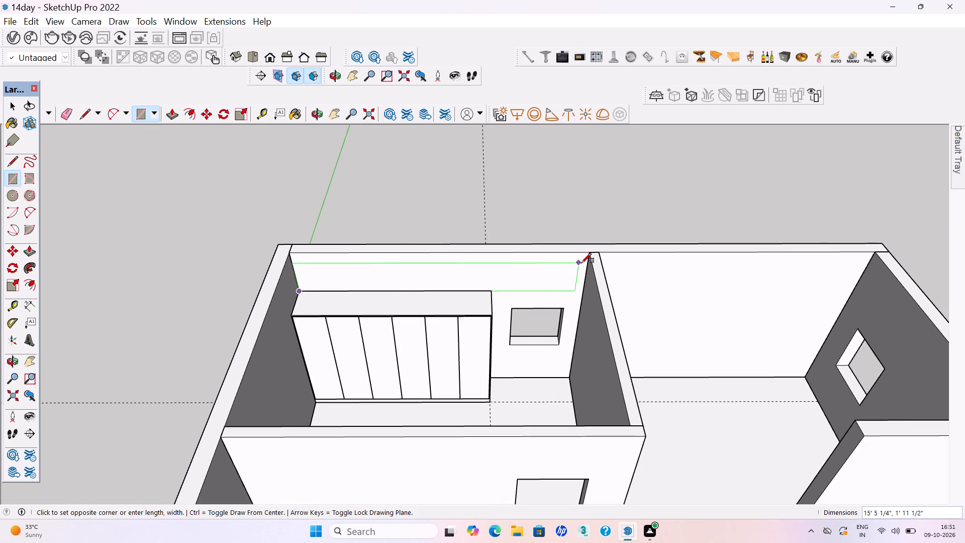
click(586, 262)
key(space)
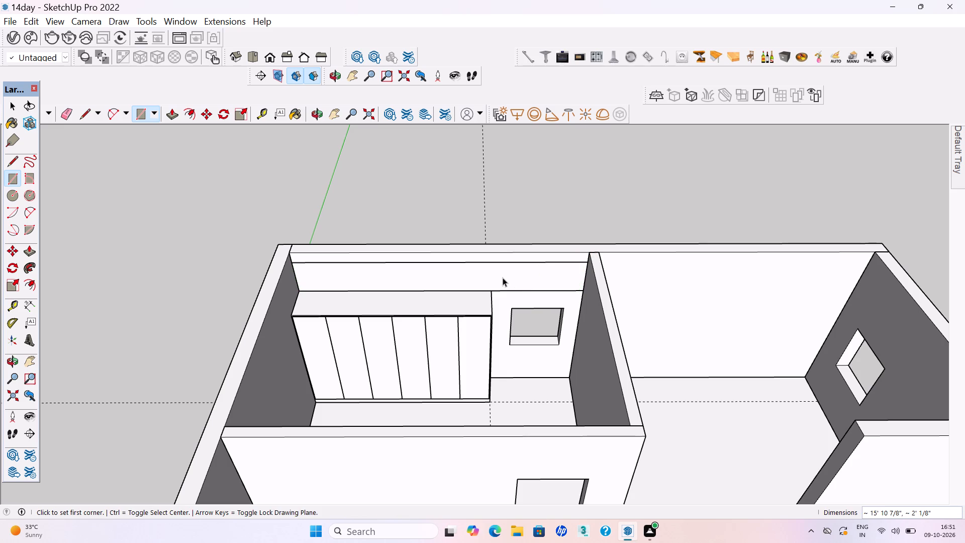
double_click(503, 278)
right_click(504, 279)
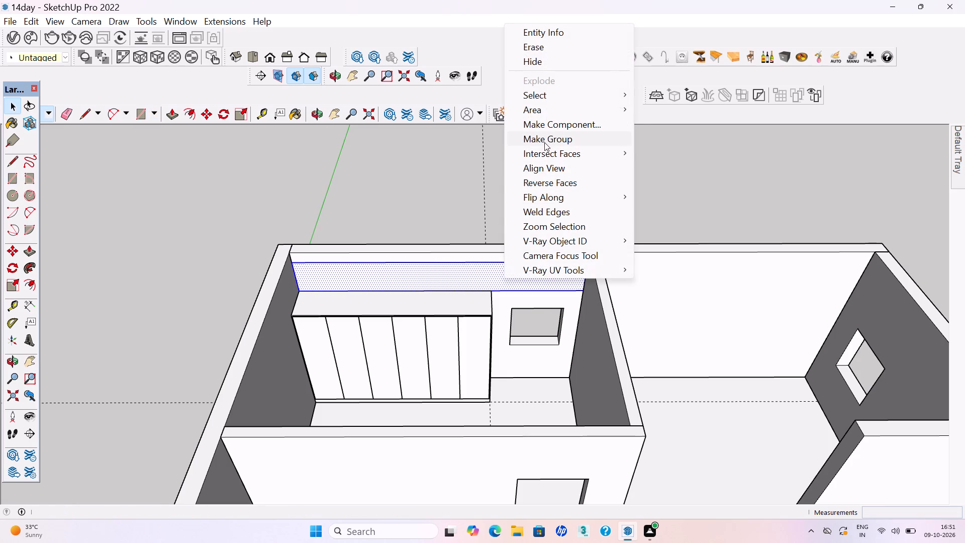
click(544, 142)
Inside the group, pull the rectangle out about 2' 11/16" to line up with the cabinet's front.
double_click(508, 282)
click(508, 282)
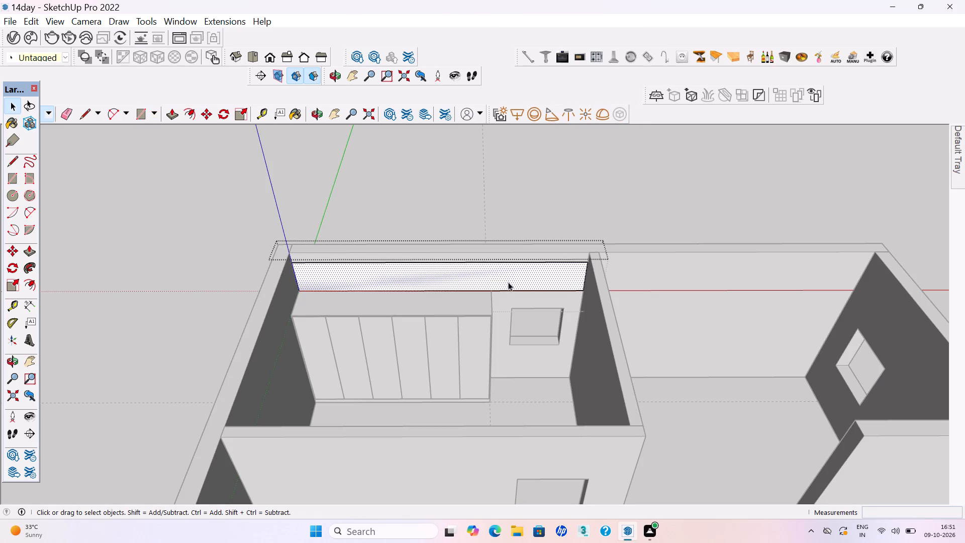
key(p)
click(499, 267)
click(434, 322)
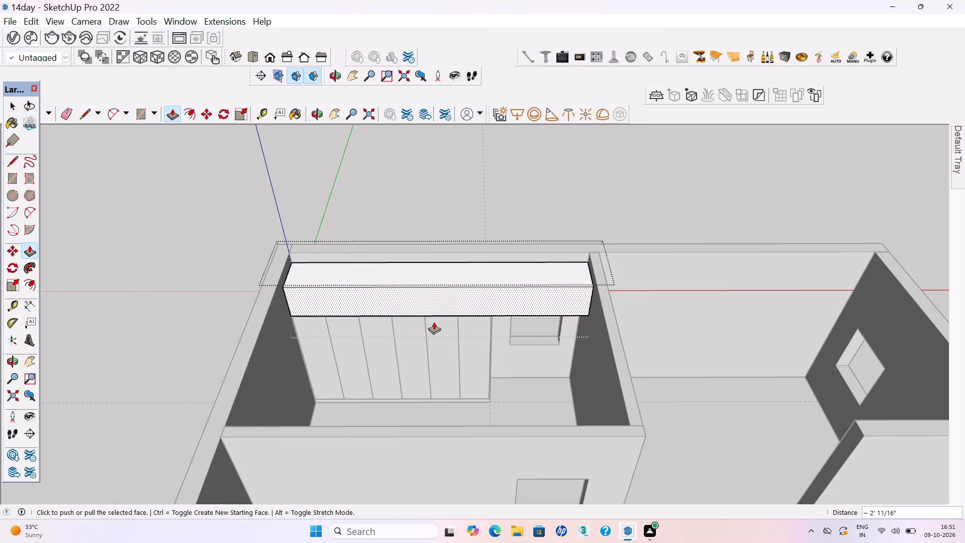
Offset the overhead box's front face inward by 18mm.
key(f)
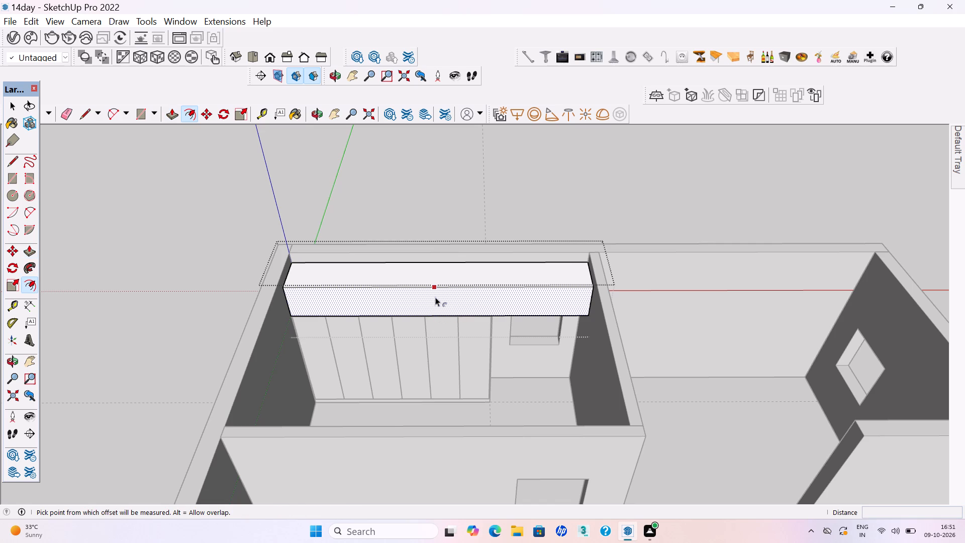
click(435, 297)
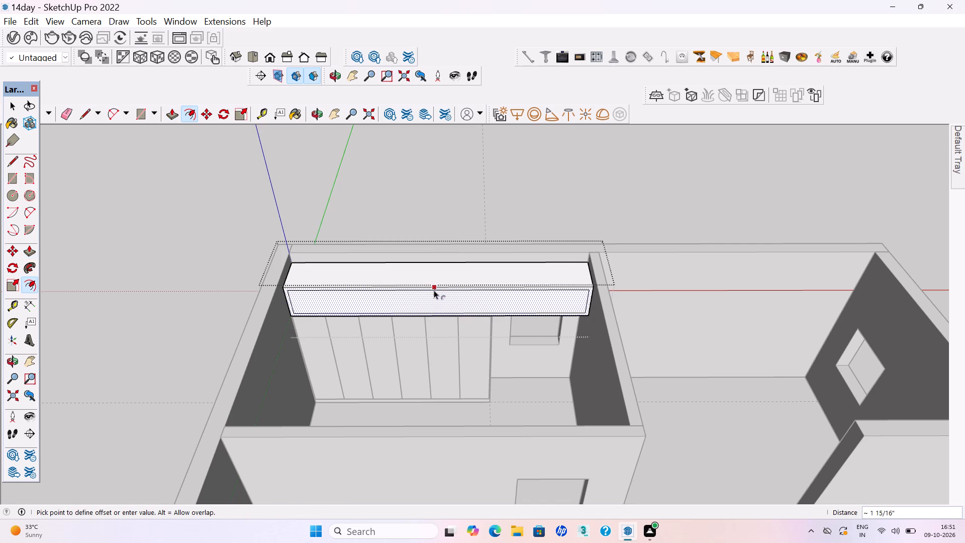
text(18mm)
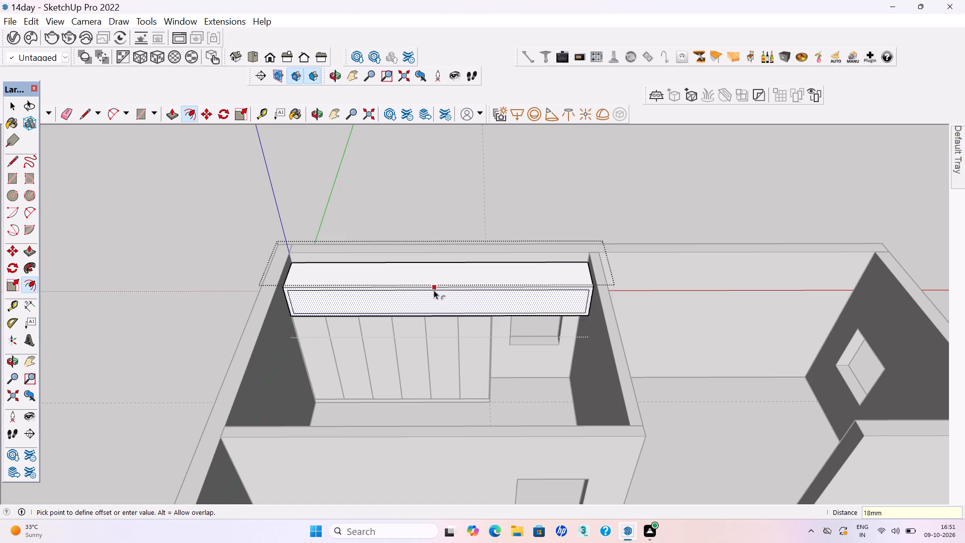
key(Return)
key(space)
Push the inset front face back to hollow out the overhead box, and leave the group.
click(454, 309)
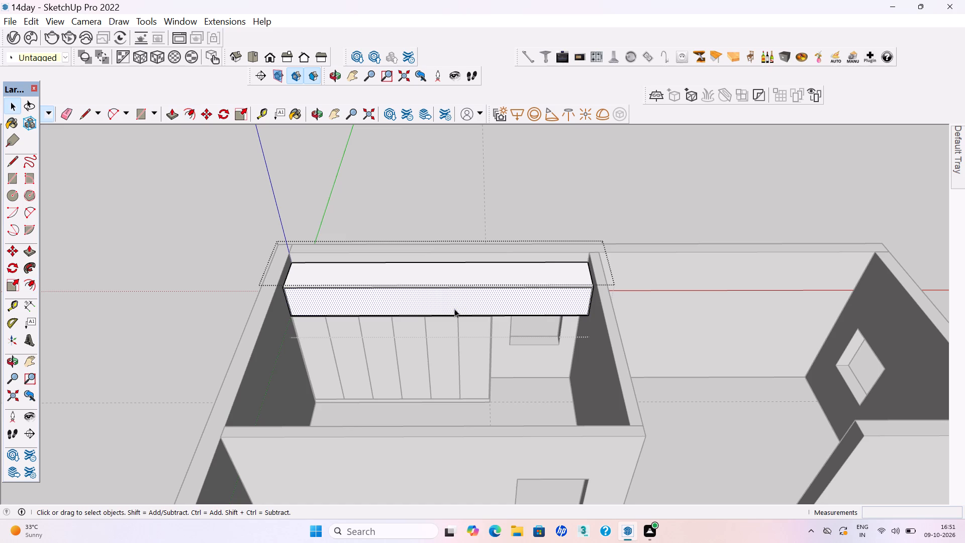
key(p)
click(458, 305)
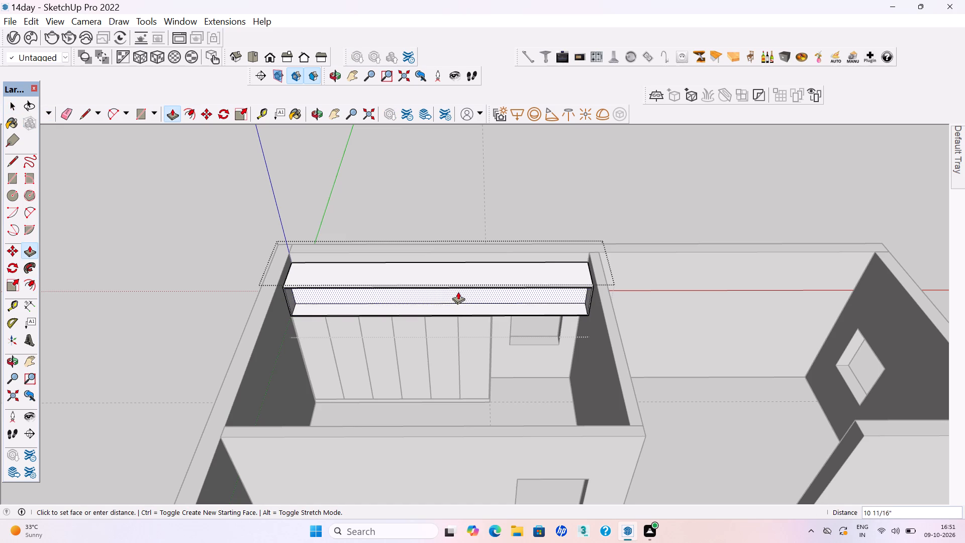
click(457, 288)
key(space)
click(433, 212)
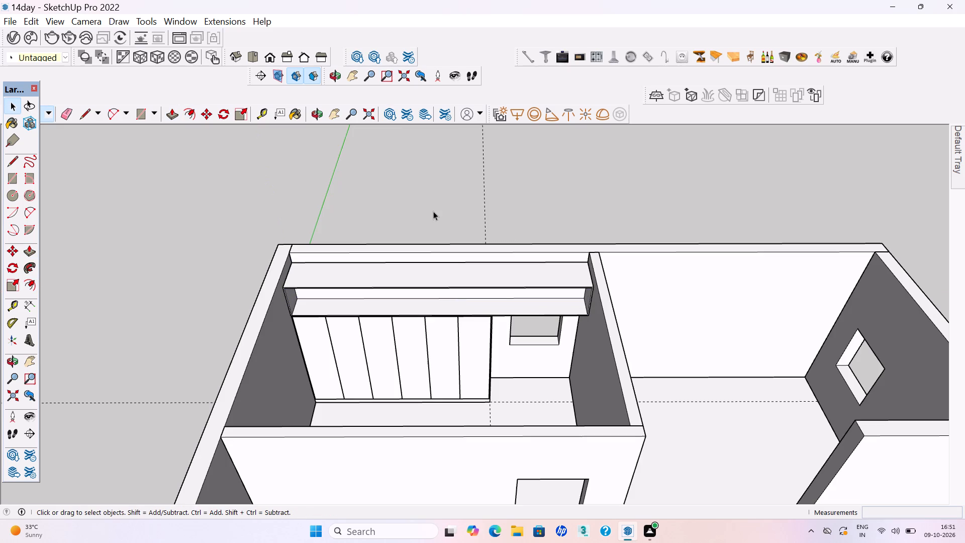
Save the model with the hollowed overhead box.
key(ctrl+s)
key(ctrl+s)
key(ctrl+s)
key(ctrl+s)
key(ctrl+s)
key(ctrl+s)
key(ctrl+s)
key(ctrl+s)
key(ctrl+s)
key(ctrl+s)
key(ctrl+s)
key(ctrl+s)
key(ctrl+s)
key(ctrl+s)
key(ctrl+s)
key(ctrl+s)
key(ctrl+s)
key(ctrl+s)
key(ctrl+s)
key(ctrl+s)
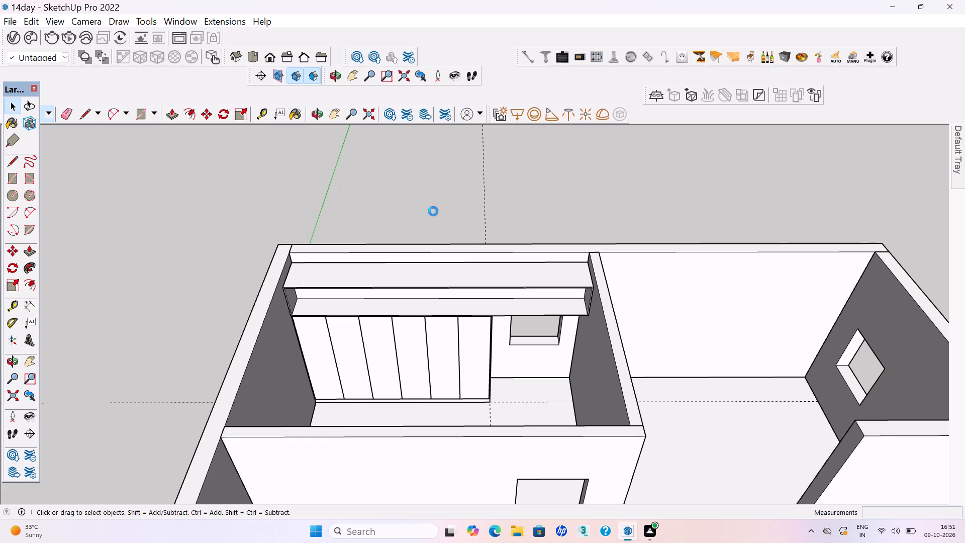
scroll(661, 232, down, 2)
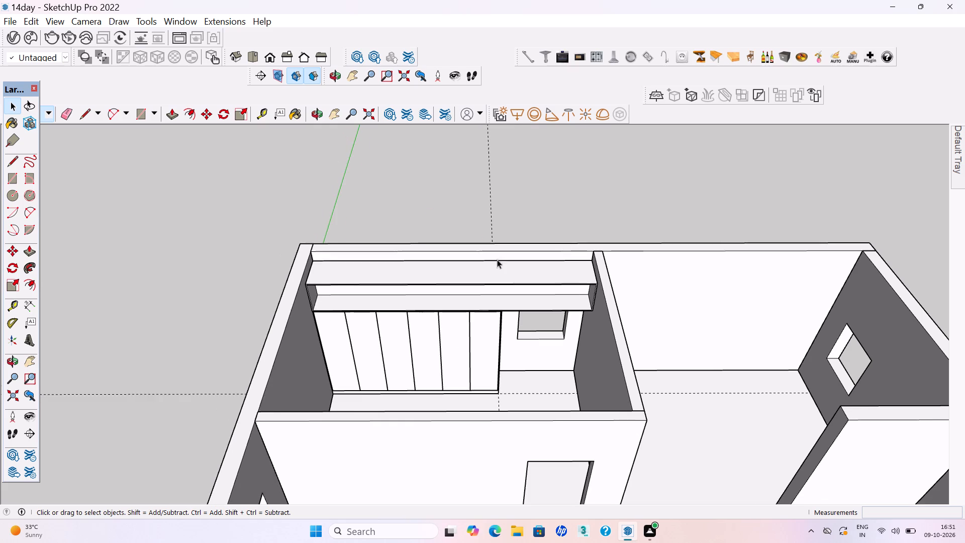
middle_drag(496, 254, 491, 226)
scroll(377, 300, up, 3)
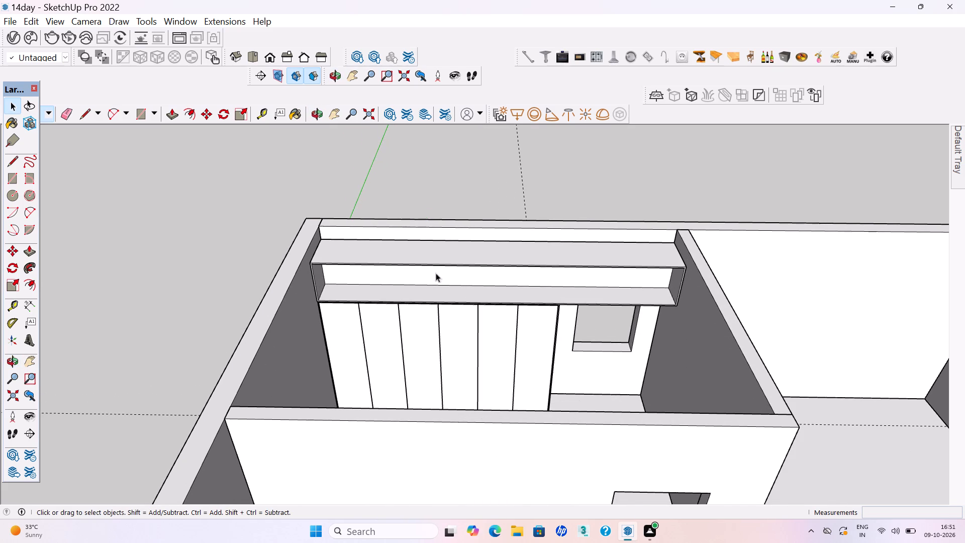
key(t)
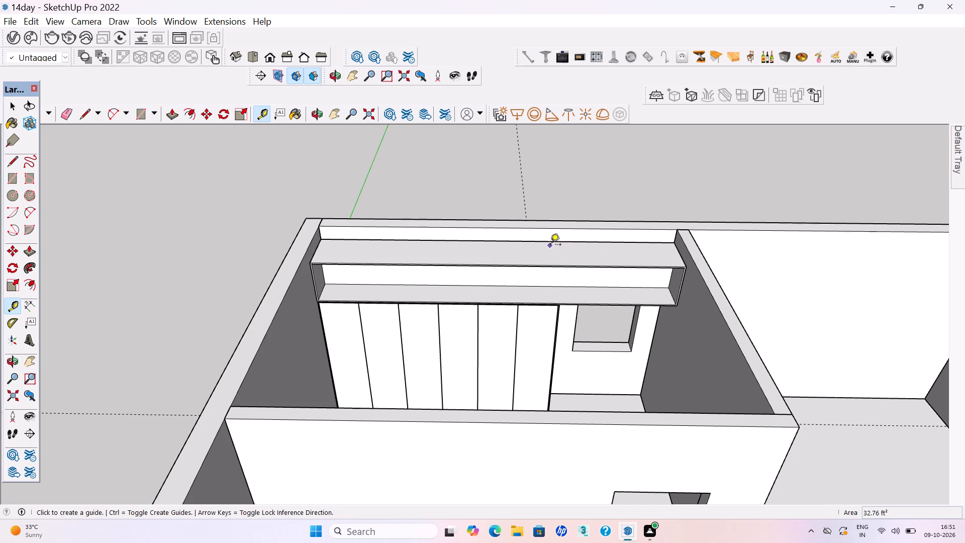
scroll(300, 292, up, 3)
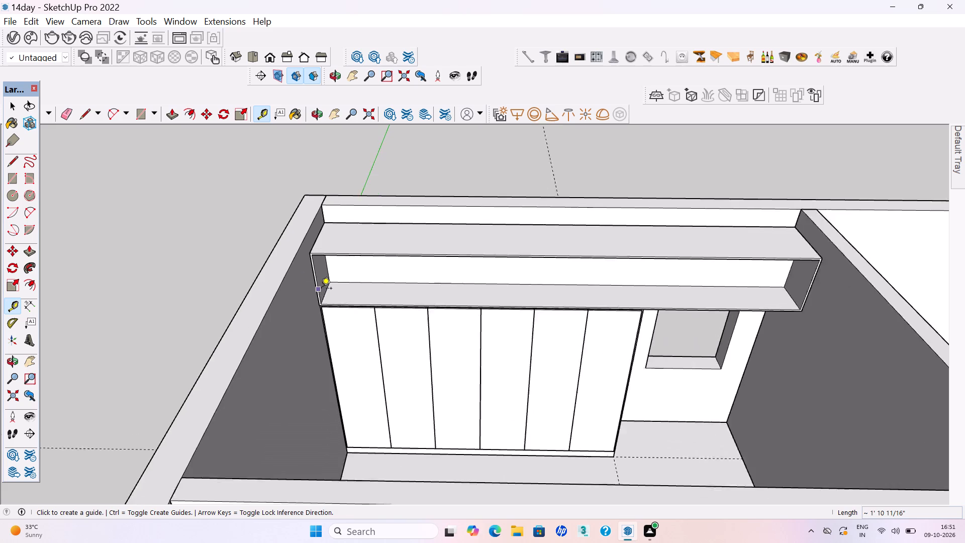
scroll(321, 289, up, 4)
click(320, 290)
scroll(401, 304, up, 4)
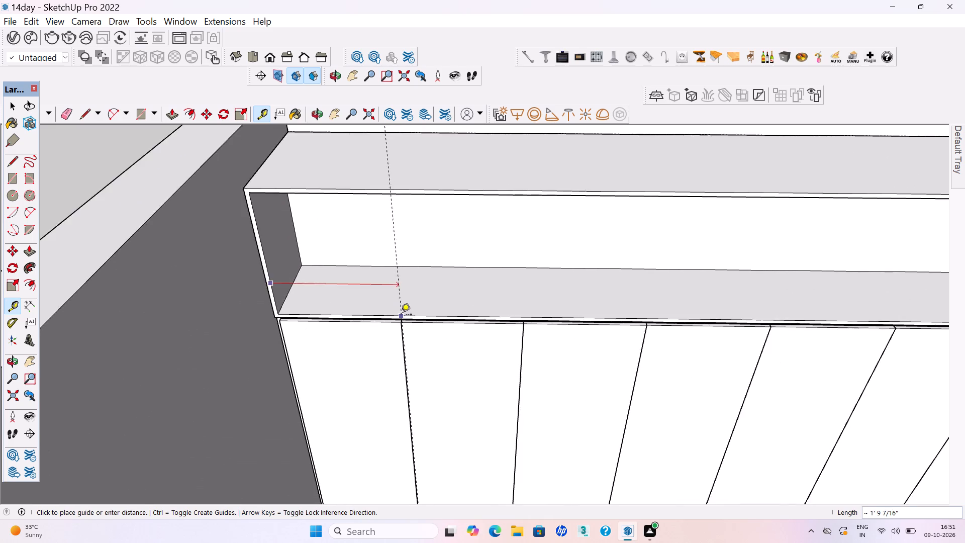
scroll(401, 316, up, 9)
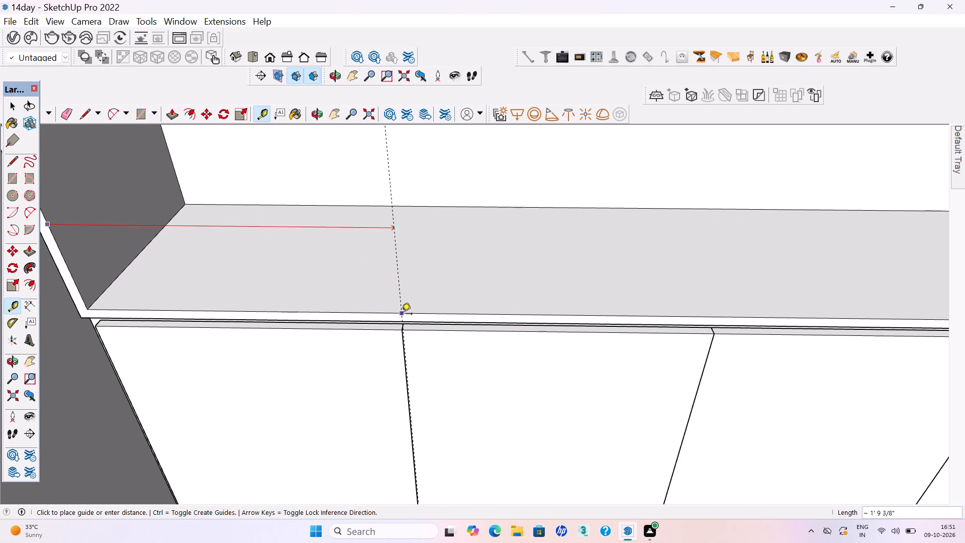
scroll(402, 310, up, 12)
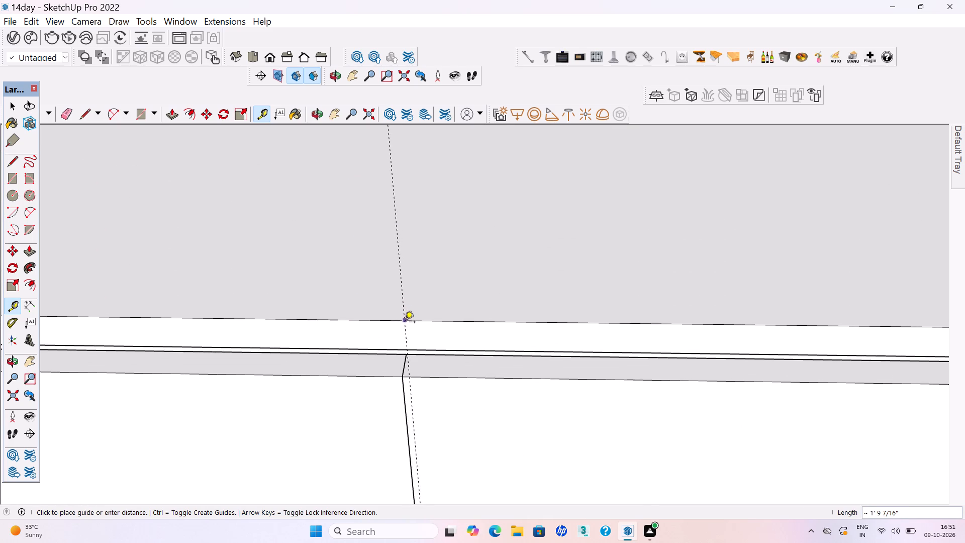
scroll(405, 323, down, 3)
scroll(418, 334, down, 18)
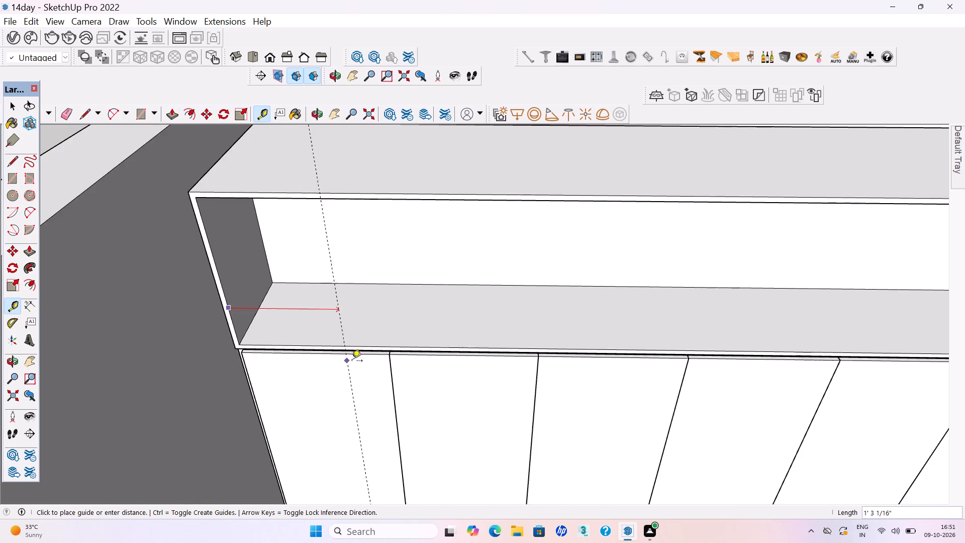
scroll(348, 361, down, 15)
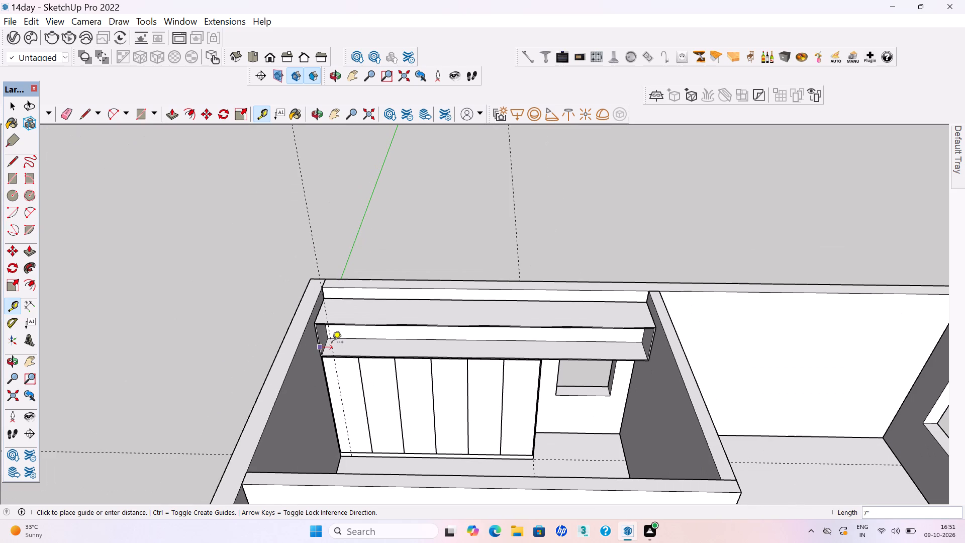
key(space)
Draw a line about 15' 9 1/2" long along the overhead box opening's upper inner edge, from corner to corner.
key(l)
key(Return)
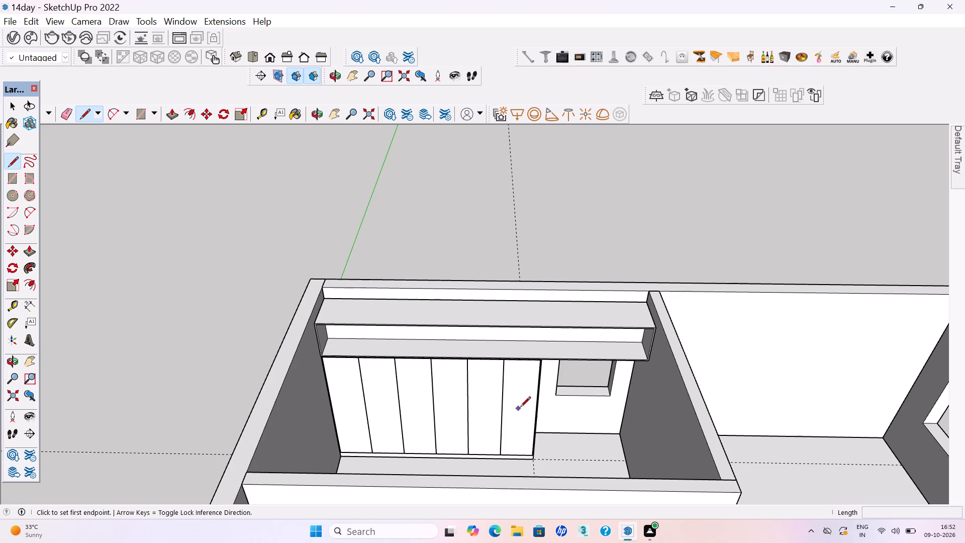
scroll(317, 340, up, 13)
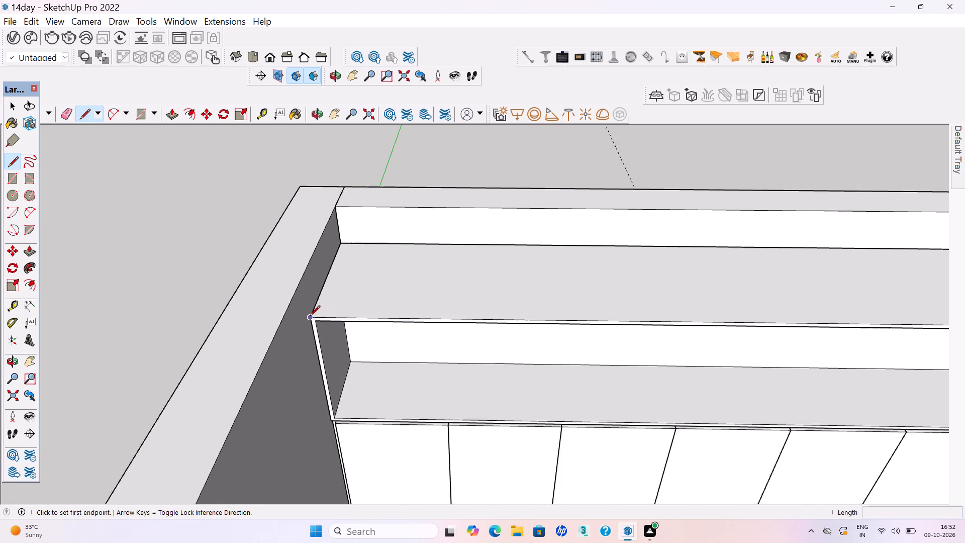
scroll(310, 317, up, 9)
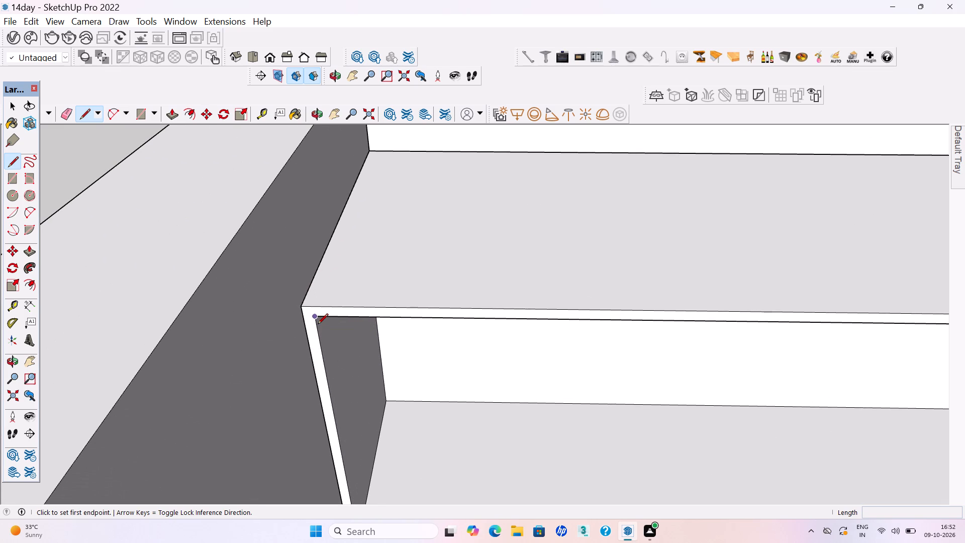
click(314, 316)
scroll(234, 316, down, 9)
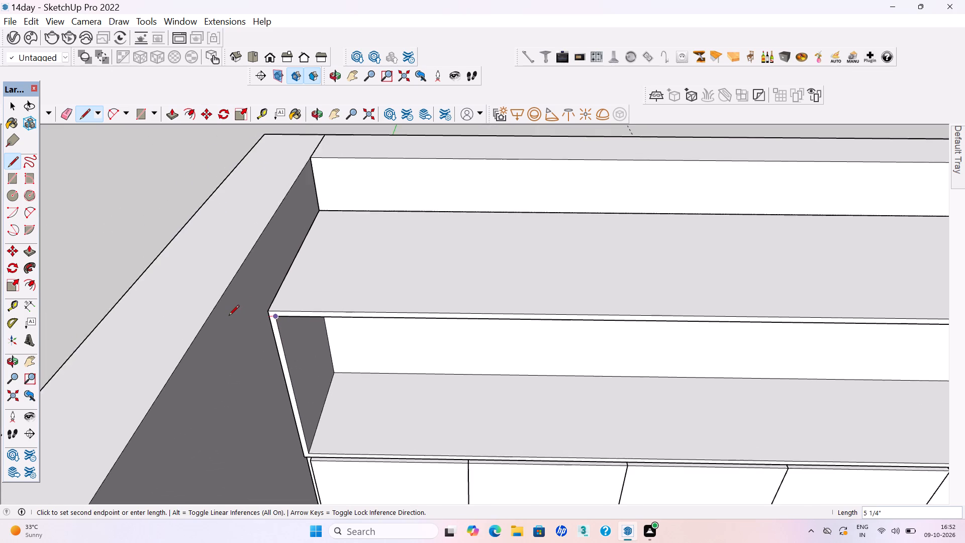
scroll(229, 316, down, 18)
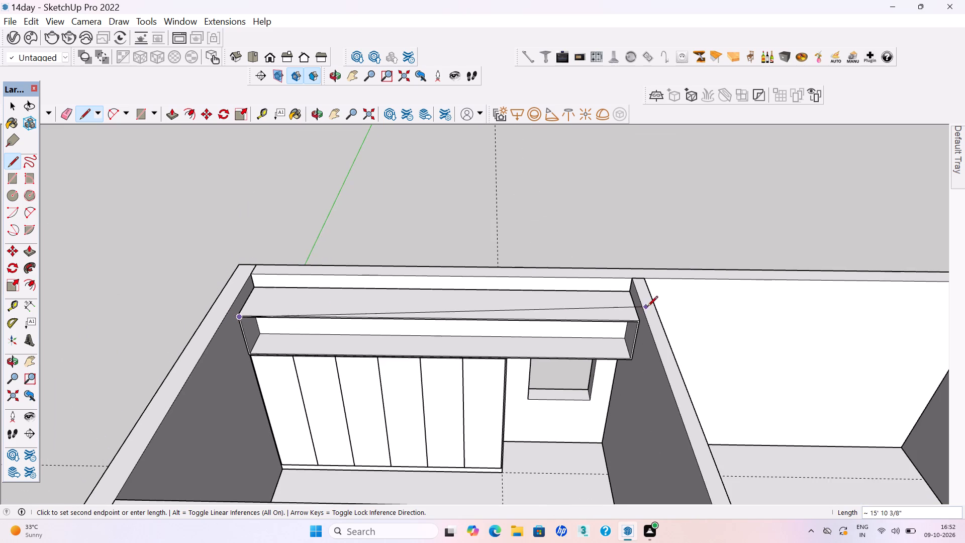
scroll(645, 317, up, 14)
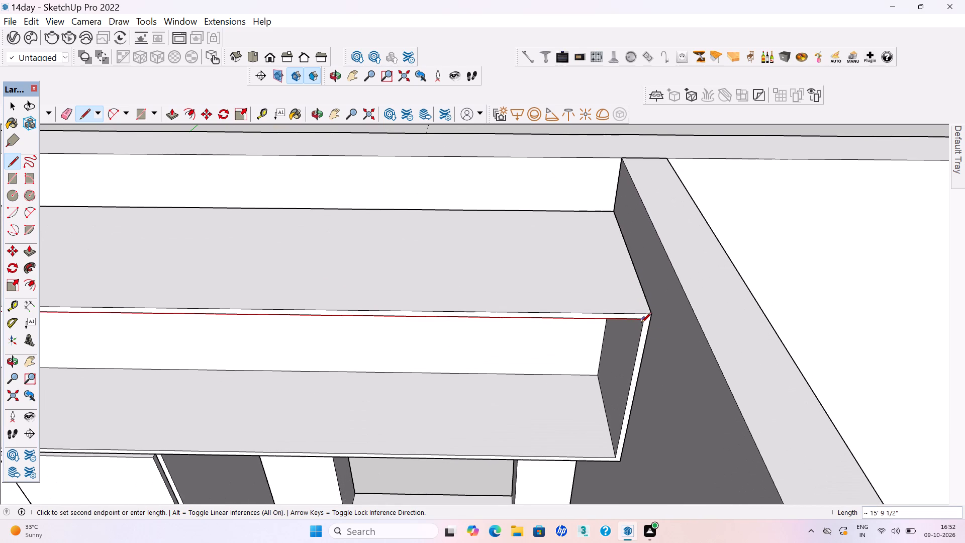
click(641, 323)
scroll(634, 323, down, 9)
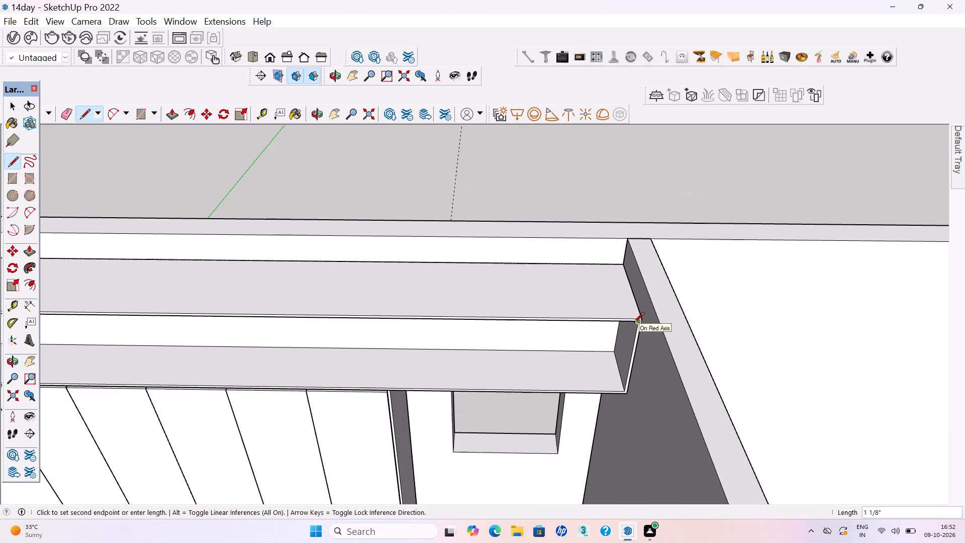
key(space)
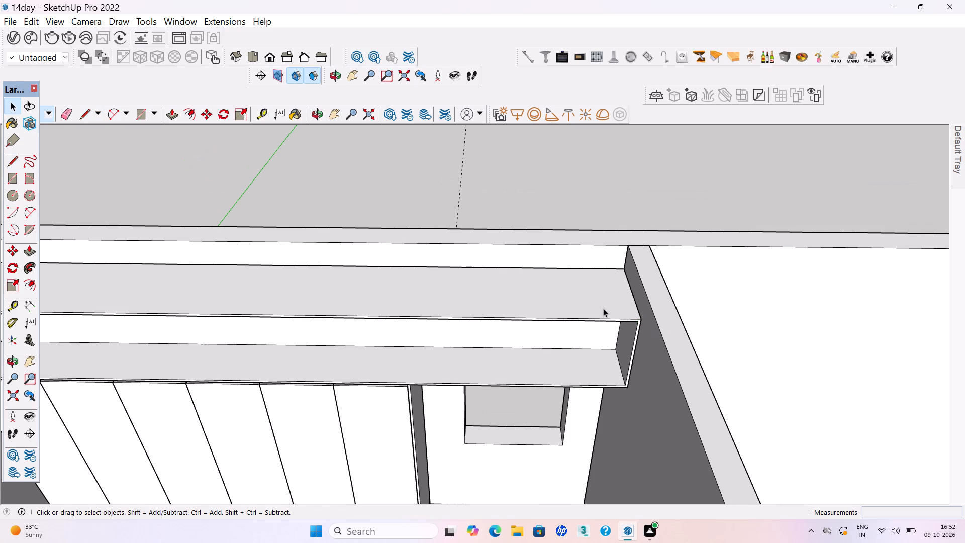
Divide the line along the opening's upper inner edge into 9 equal segments.
scroll(600, 308, up, 4)
middle_drag(594, 316, 550, 237)
scroll(562, 244, up, 4)
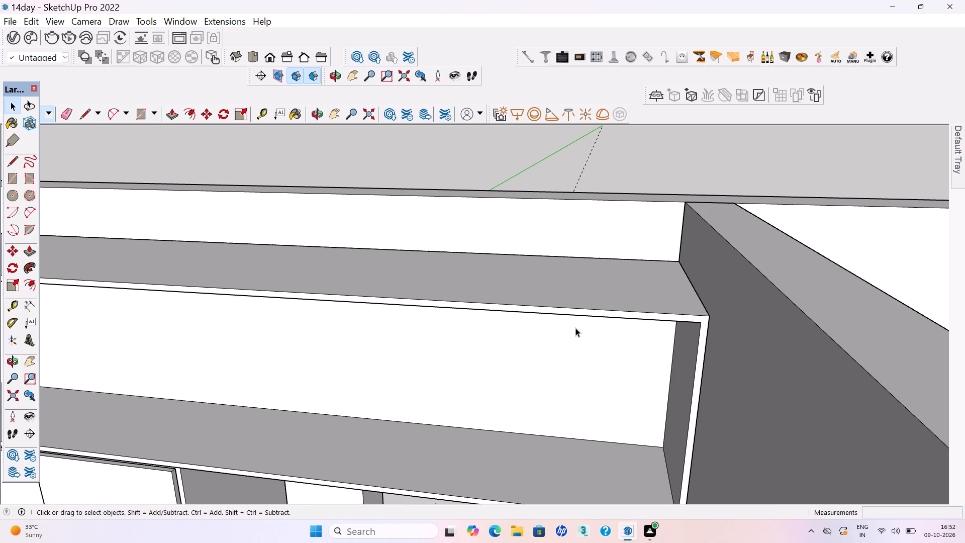
click(577, 315)
right_click(578, 315)
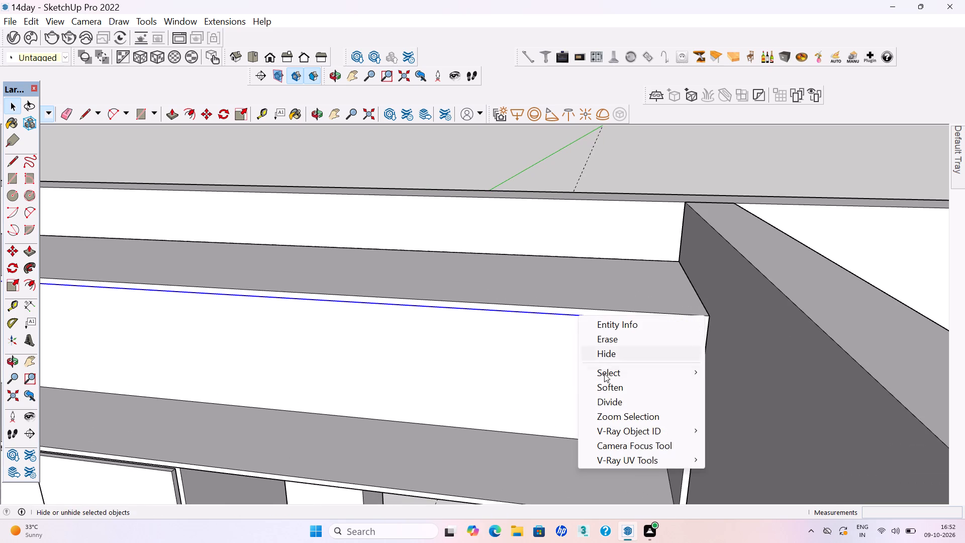
click(615, 402)
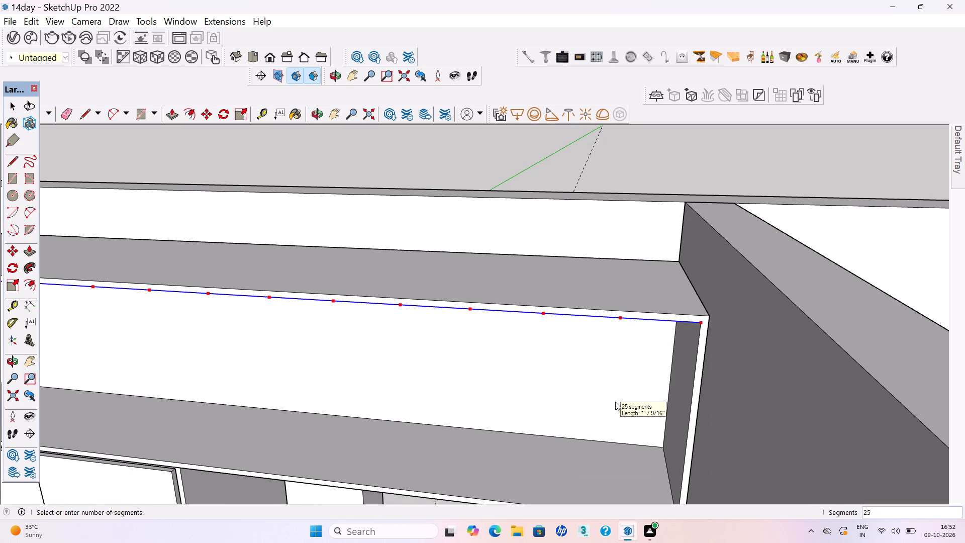
key(9)
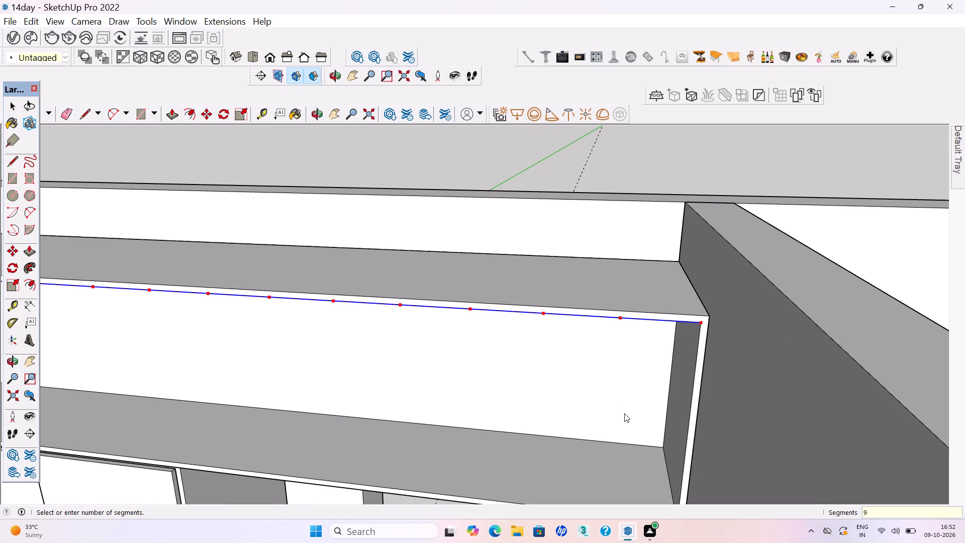
key(Return)
click(607, 316)
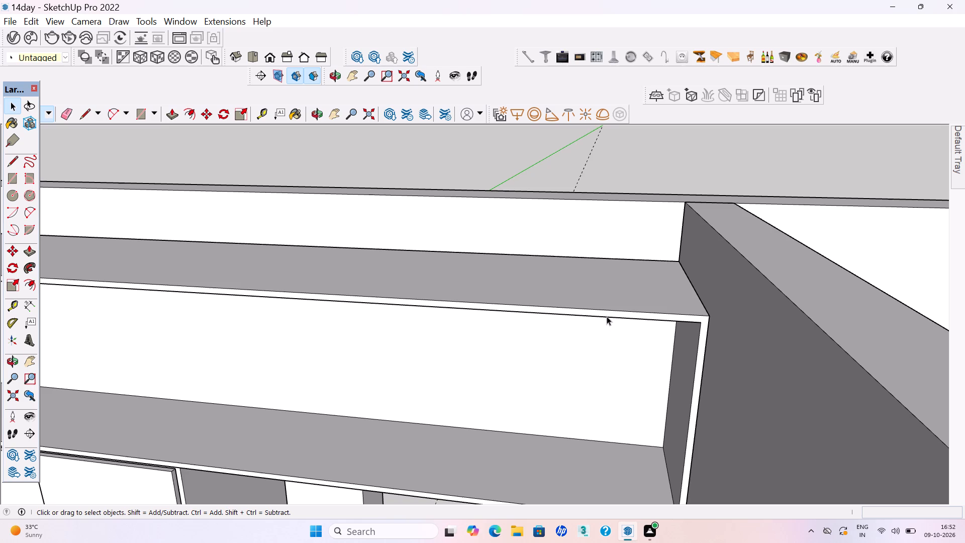
Draw a rectangle about 1' 9 1/16" by 1' 10 11/16" from the end segment's division point to the opening's lower corner beside the partition wall.
scroll(609, 317, down, 1)
middle_drag(607, 320, 621, 279)
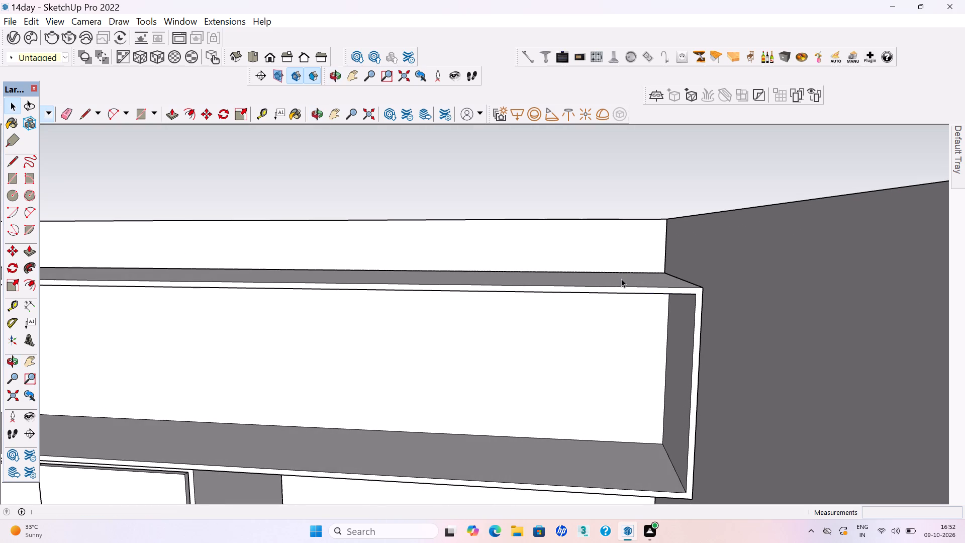
middle_drag(601, 296, 602, 307)
key(r)
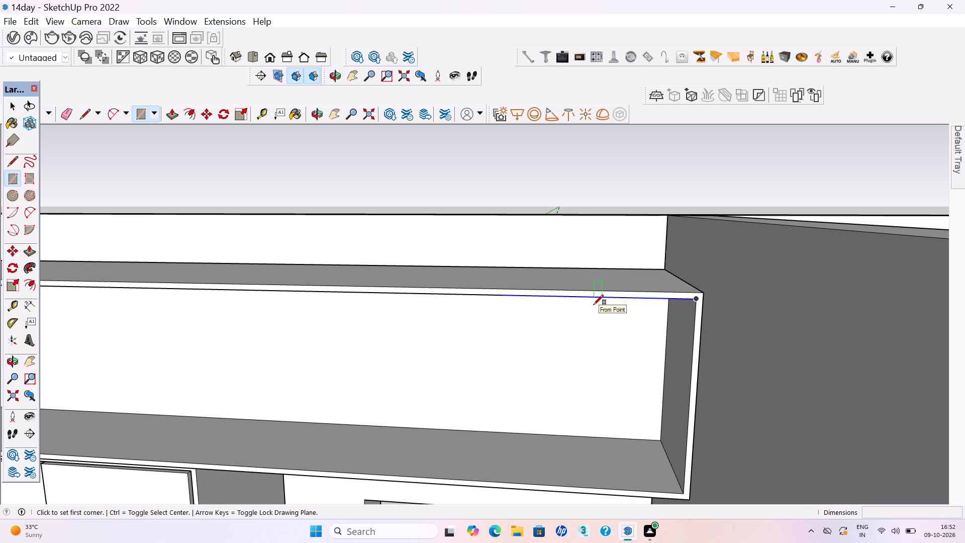
click(501, 298)
scroll(514, 303, down, 1)
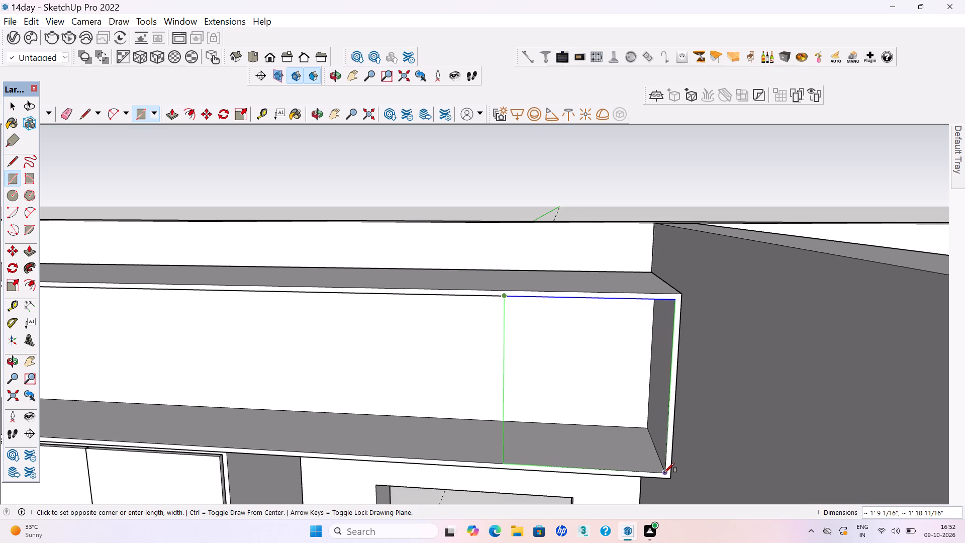
click(662, 476)
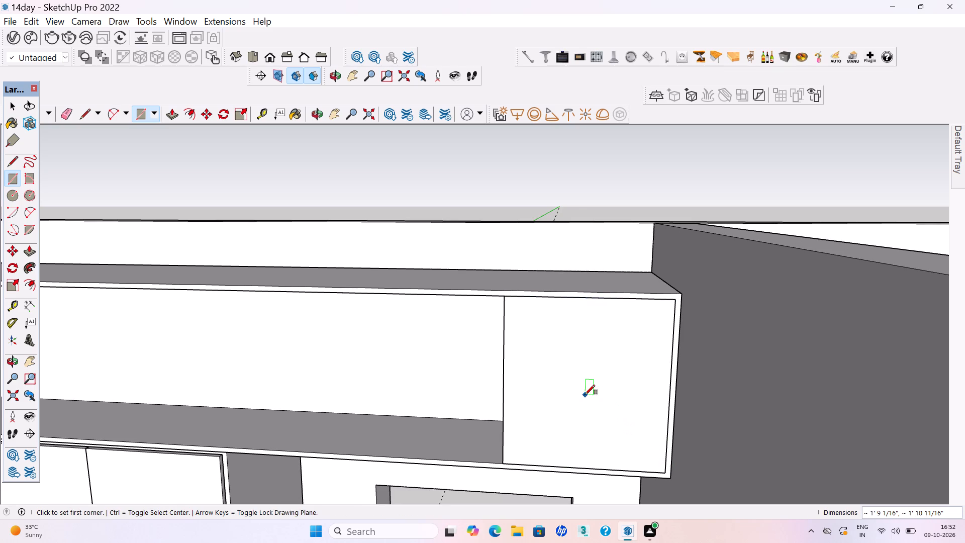
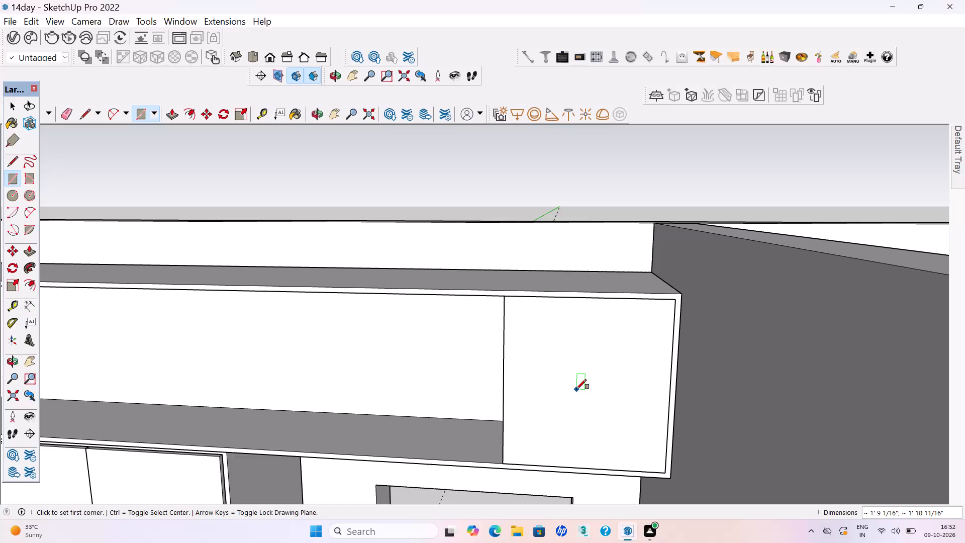
Push/Pull the end door rectangle beside the partition wall 18 mm.
key(p)
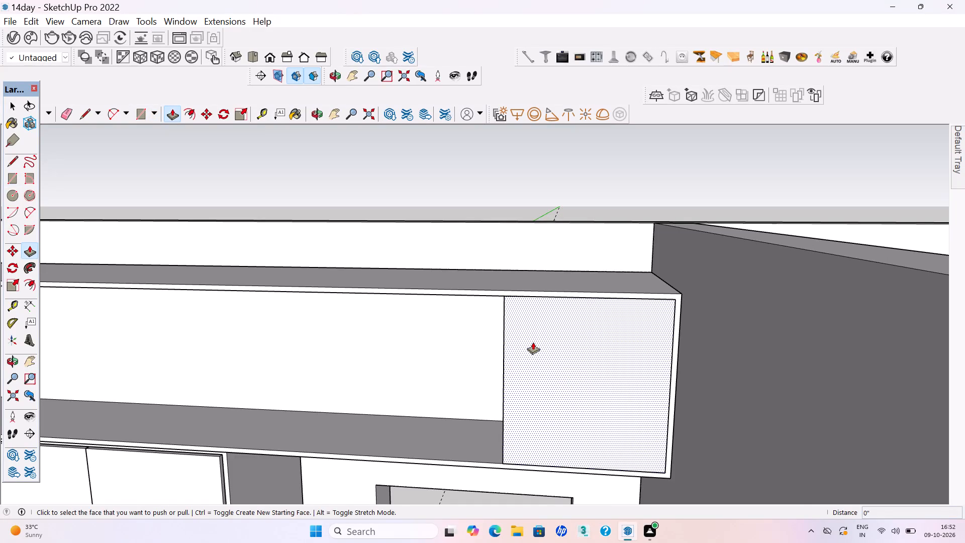
click(533, 342)
text(18mm)
key(Return)
key(space)
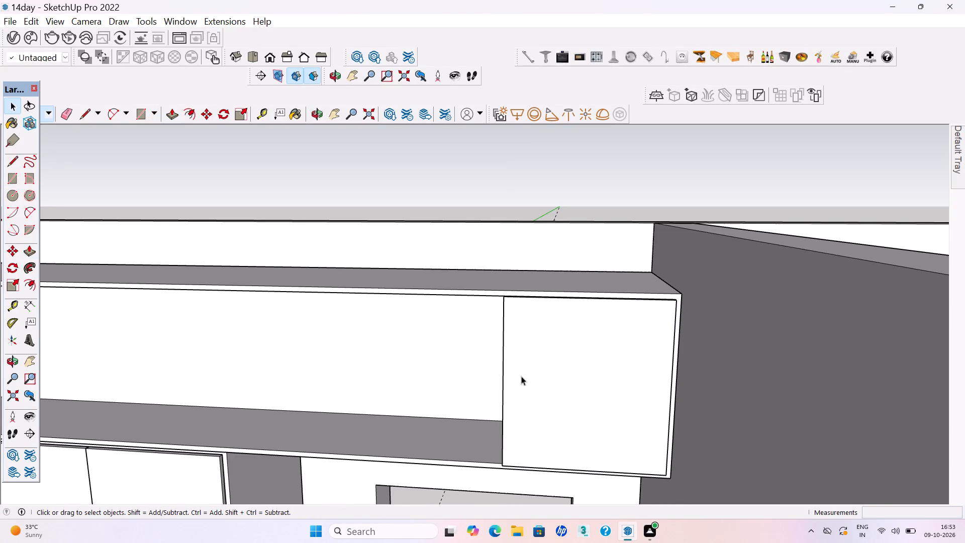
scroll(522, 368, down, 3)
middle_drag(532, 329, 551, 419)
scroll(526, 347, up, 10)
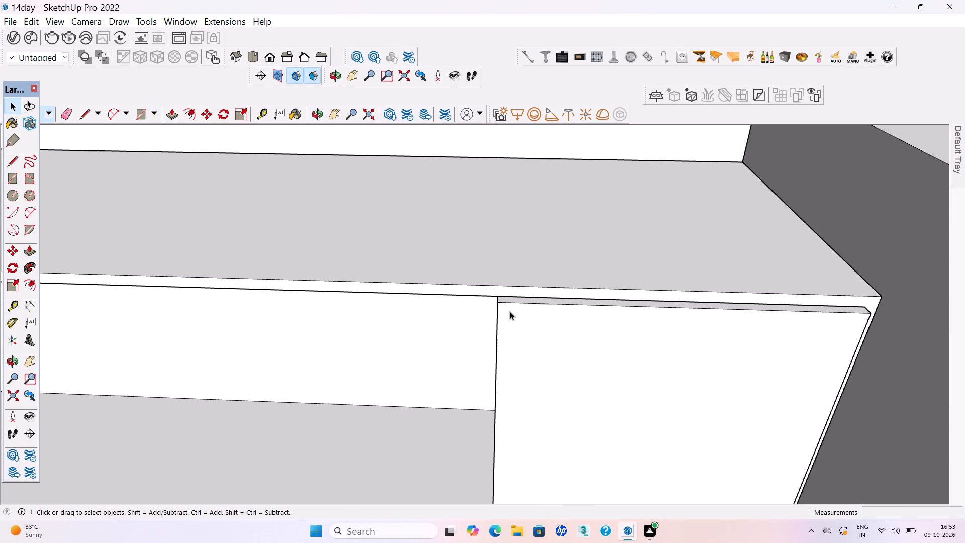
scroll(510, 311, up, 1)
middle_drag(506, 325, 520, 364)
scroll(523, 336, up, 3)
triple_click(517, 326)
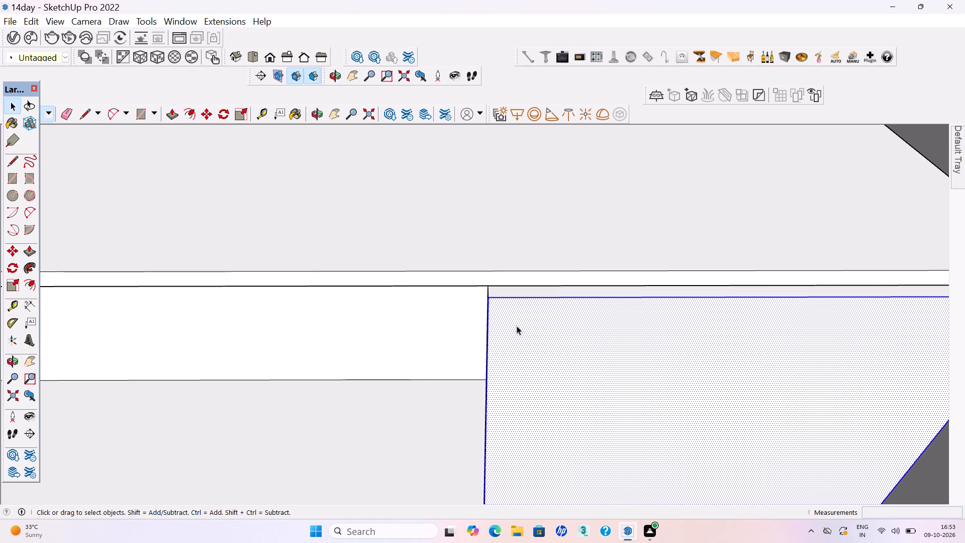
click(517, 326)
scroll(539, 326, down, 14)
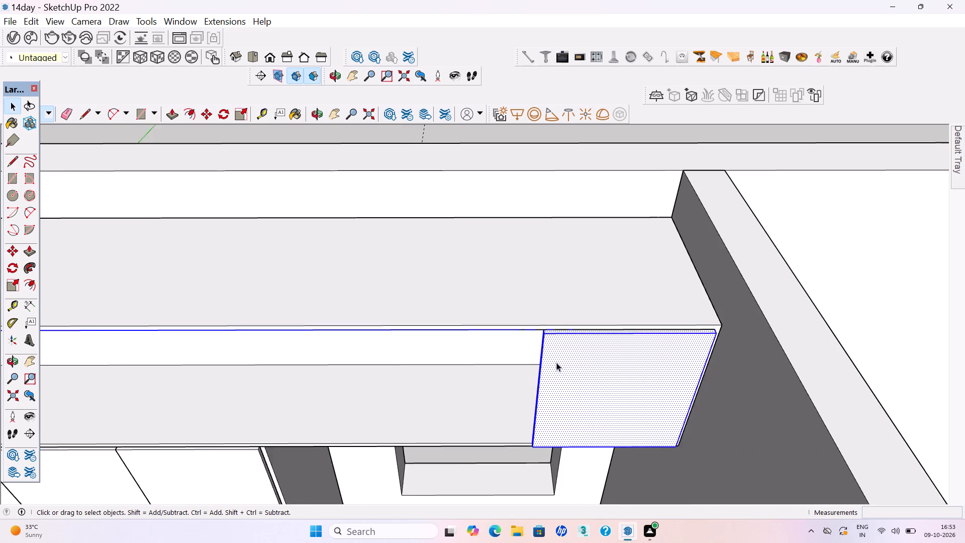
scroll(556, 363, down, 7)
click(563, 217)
Starting from the end door panel's free edge, place four vertical guides 1' 9 1/16" apart along the overhead opening.
scroll(523, 347, up, 8)
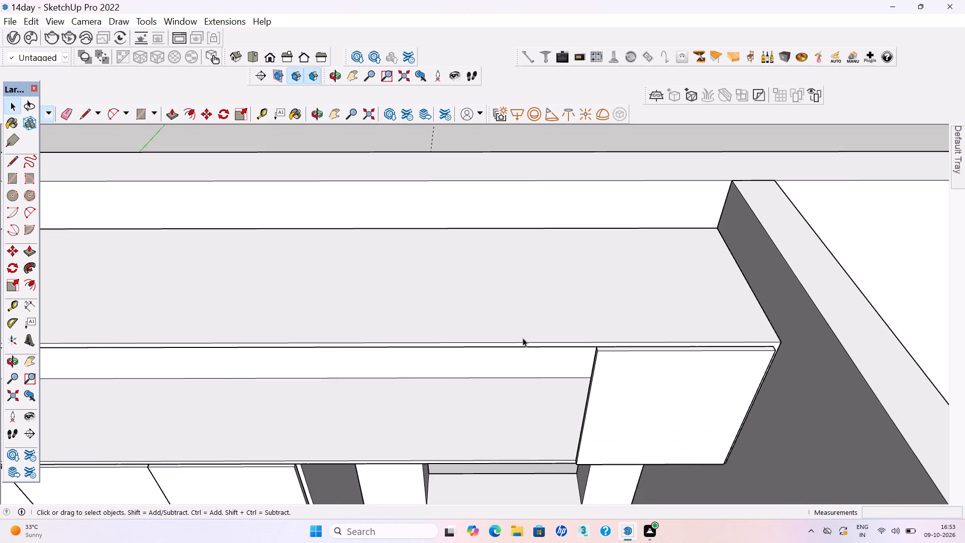
scroll(523, 338, up, 4)
scroll(700, 318, down, 4)
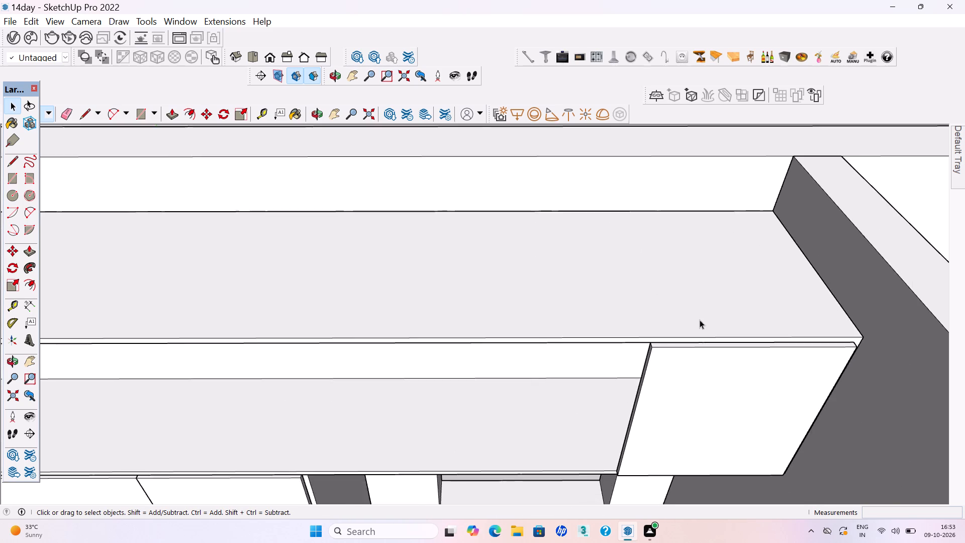
scroll(700, 320, down, 3)
middle_drag(657, 341, 642, 296)
scroll(609, 338, up, 2)
key(r)
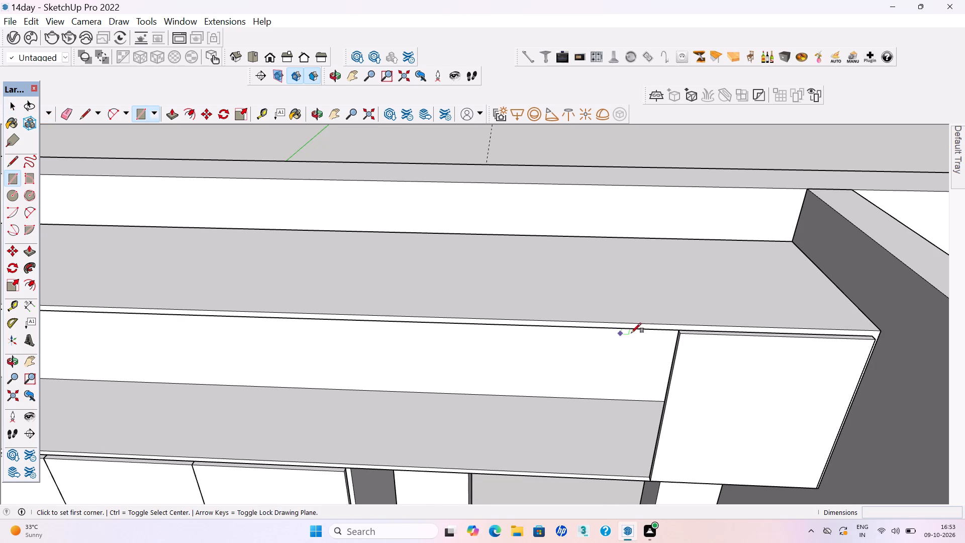
key(t)
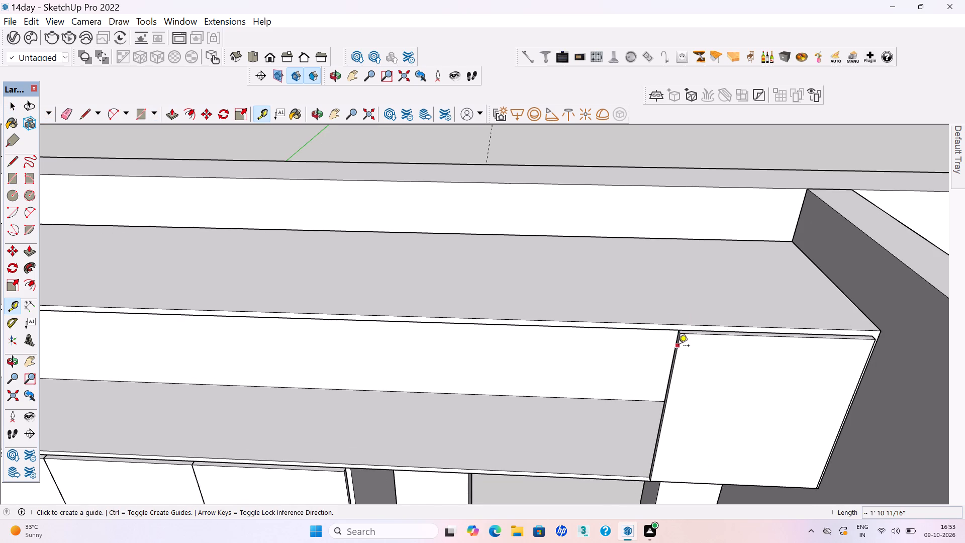
click(677, 346)
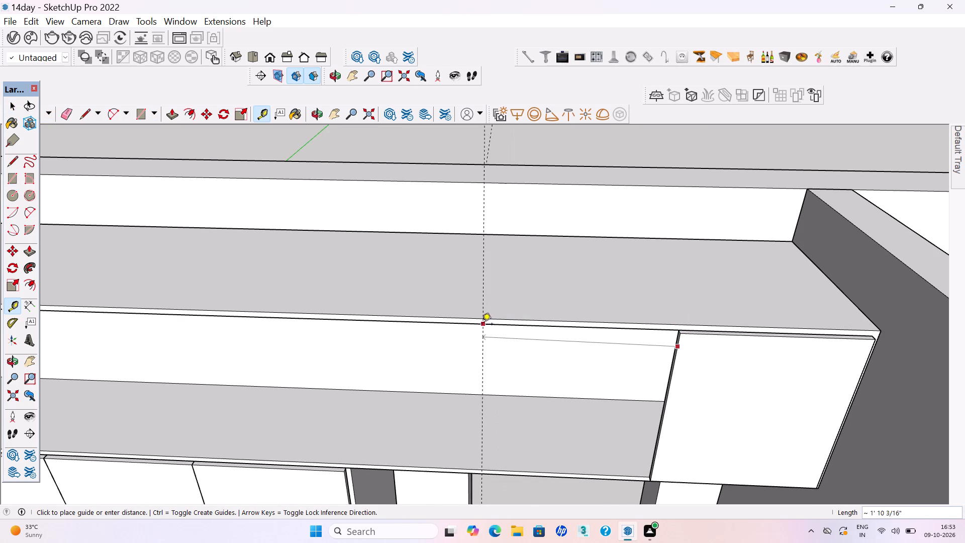
click(491, 325)
scroll(683, 340, down, 4)
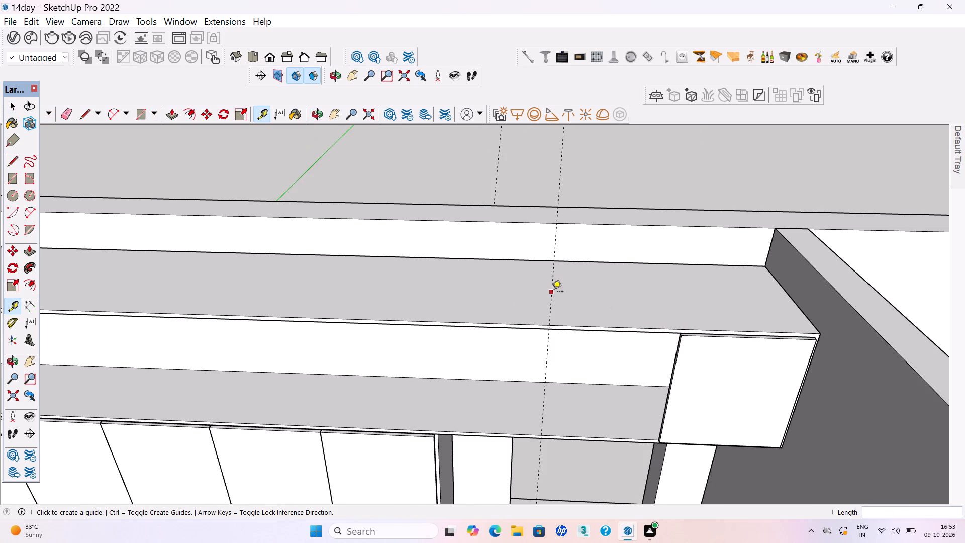
click(552, 292)
scroll(742, 303, down, 7)
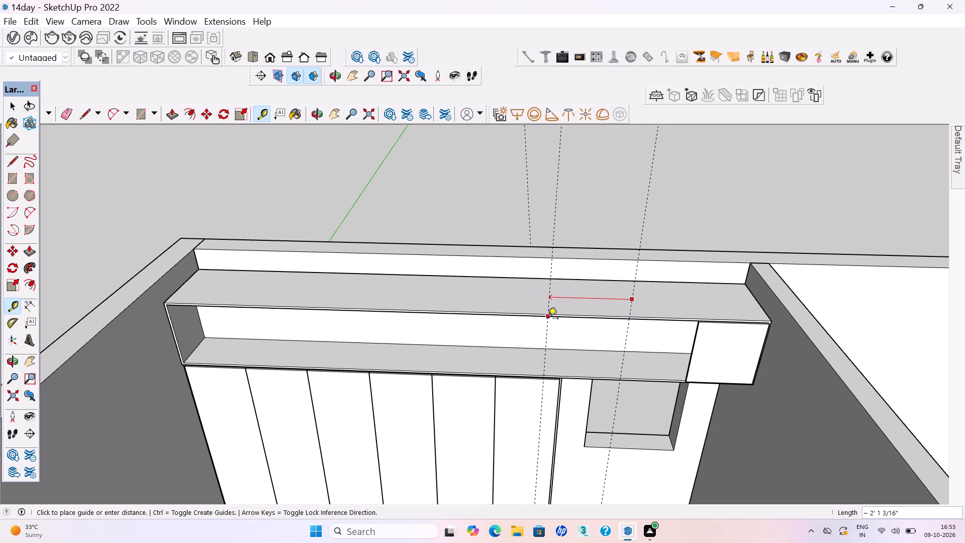
click(557, 318)
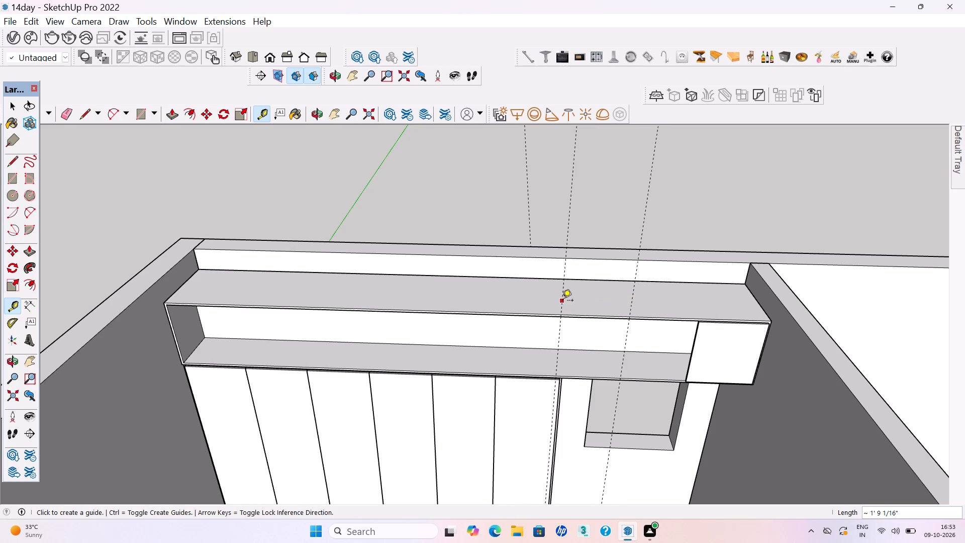
click(562, 301)
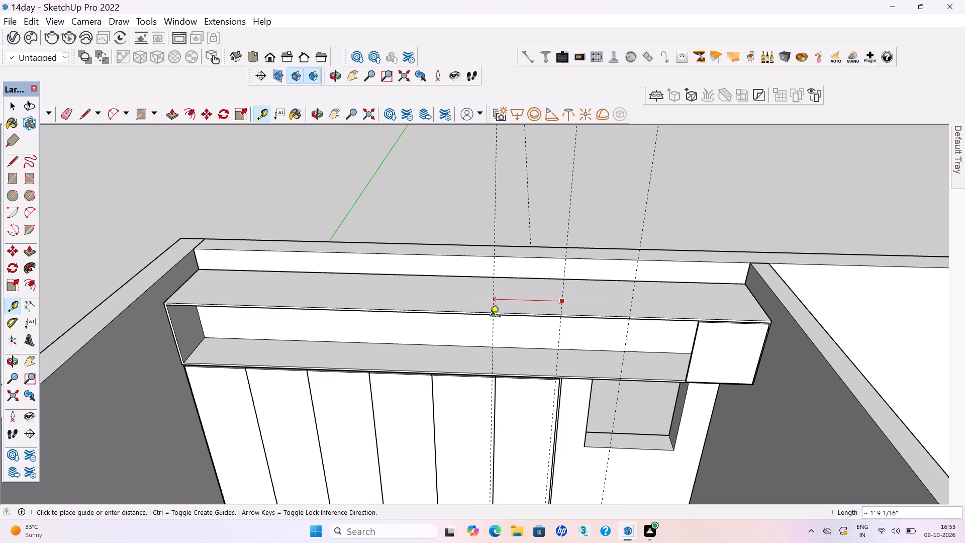
click(490, 317)
click(494, 300)
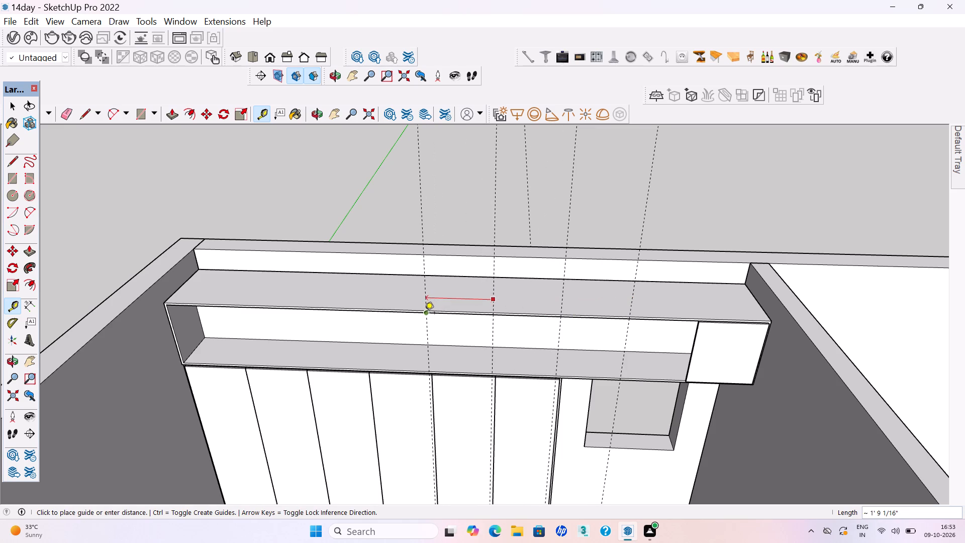
click(424, 314)
Place three more vertical guides at 1' 9 1/16" spacing along the overhead opening, continuing to its far end.
scroll(701, 330, down, 3)
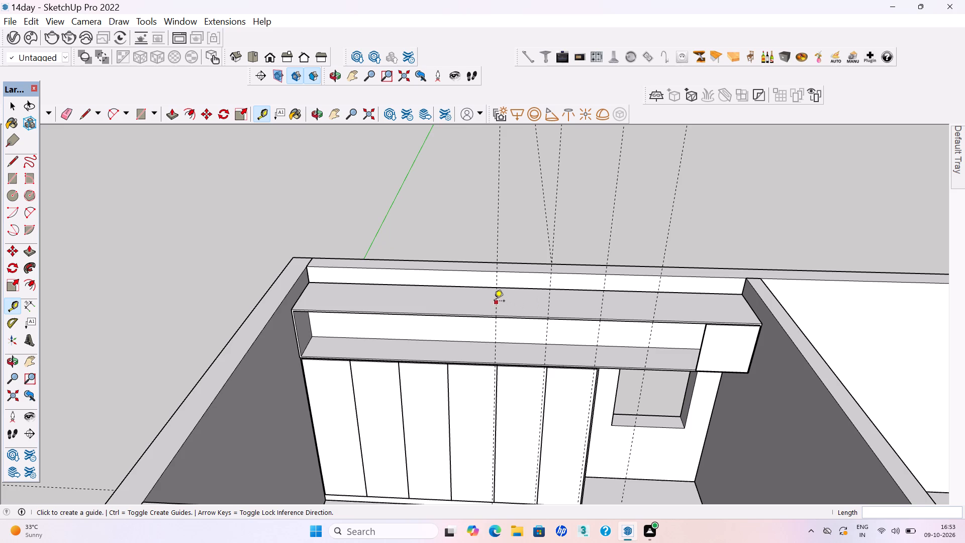
click(495, 301)
click(449, 317)
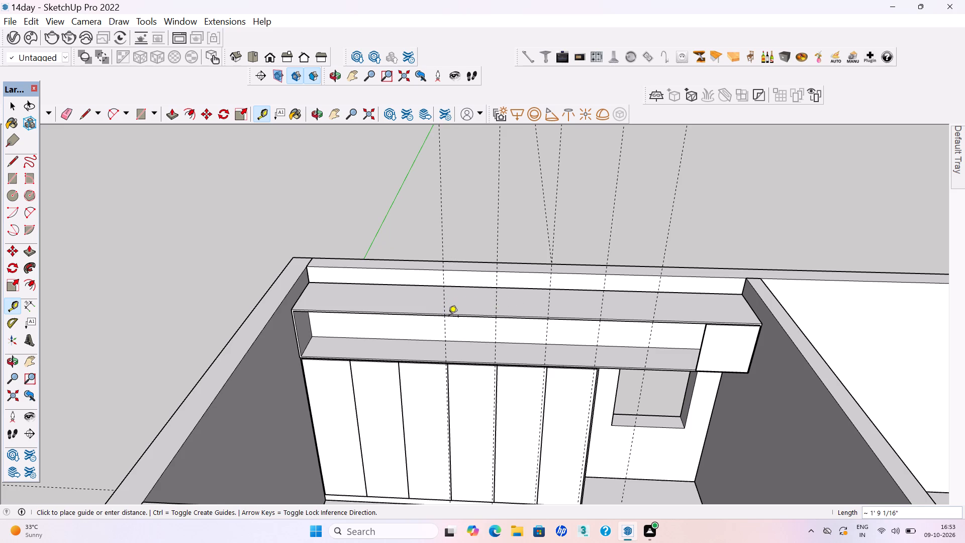
scroll(481, 327, down, 3)
scroll(295, 309, up, 2)
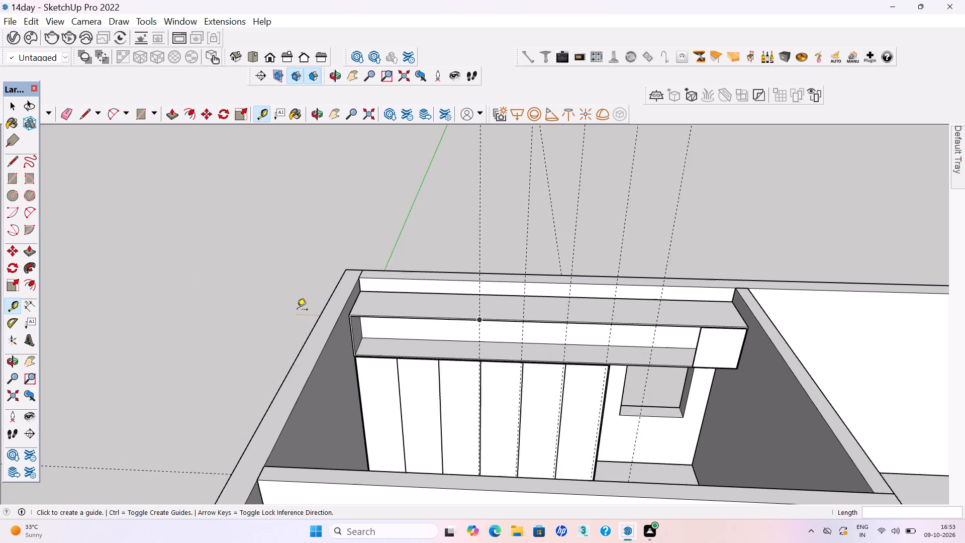
scroll(297, 310, up, 1)
scroll(443, 333, up, 4)
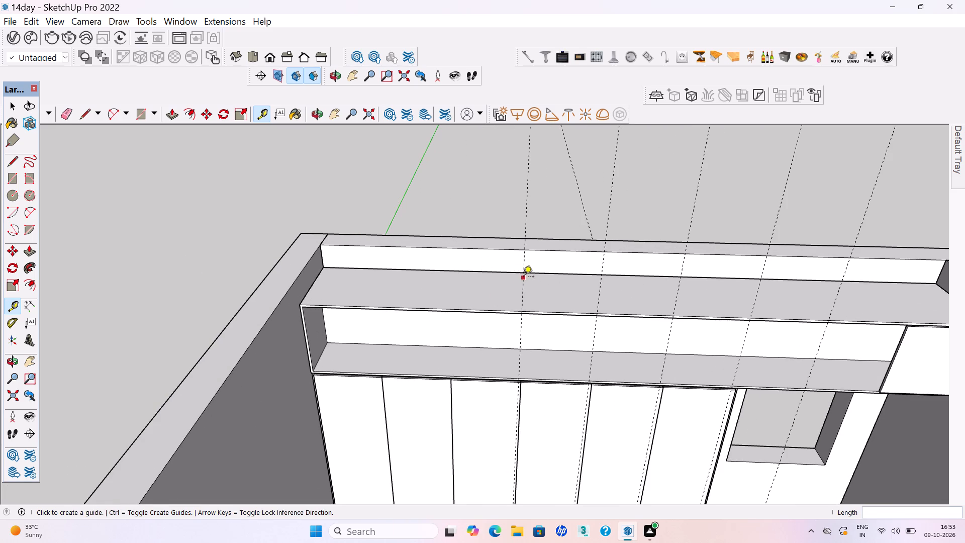
click(523, 278)
click(449, 311)
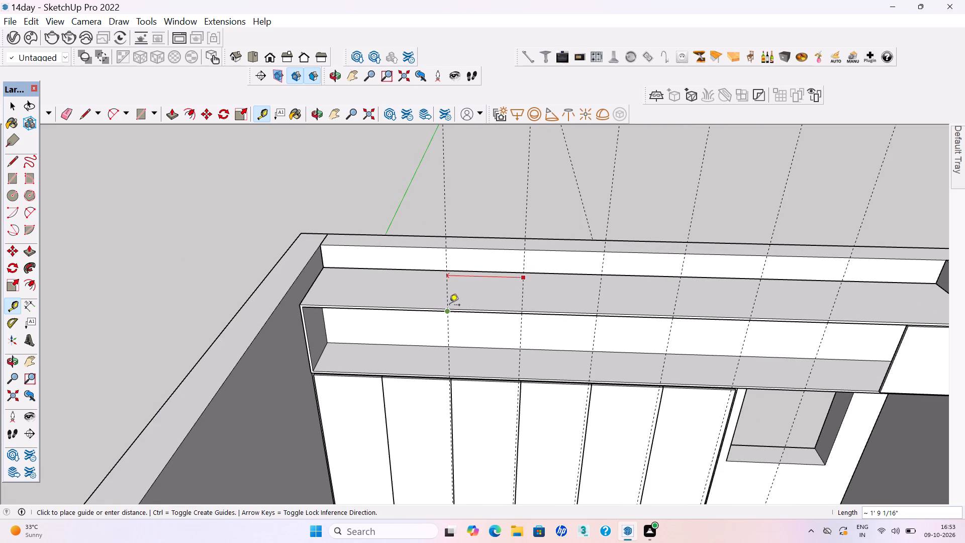
click(449, 287)
click(372, 309)
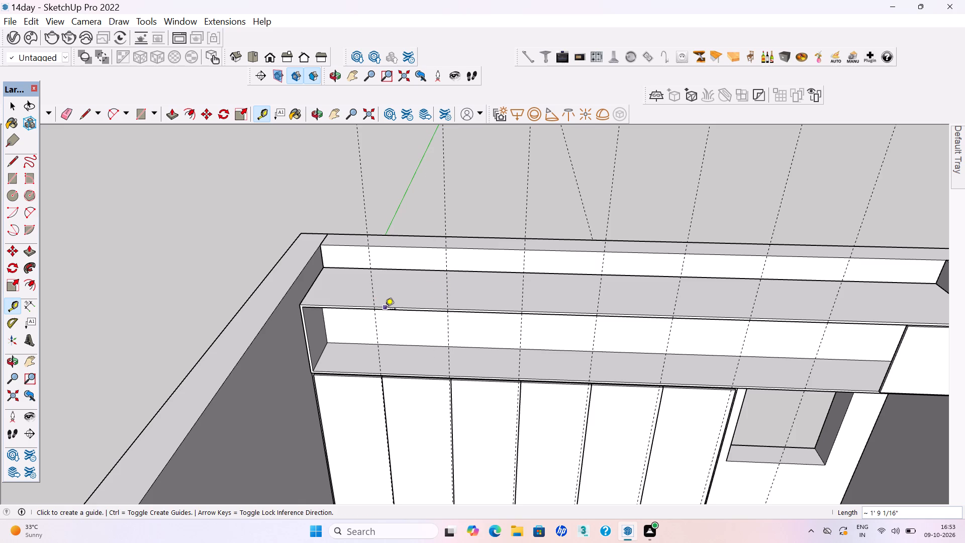
Draw a rectangle about 1' 10" wide from the overhead box's far outer upper corner to its lower edge at the nearest guide.
key(r)
scroll(293, 321, up, 9)
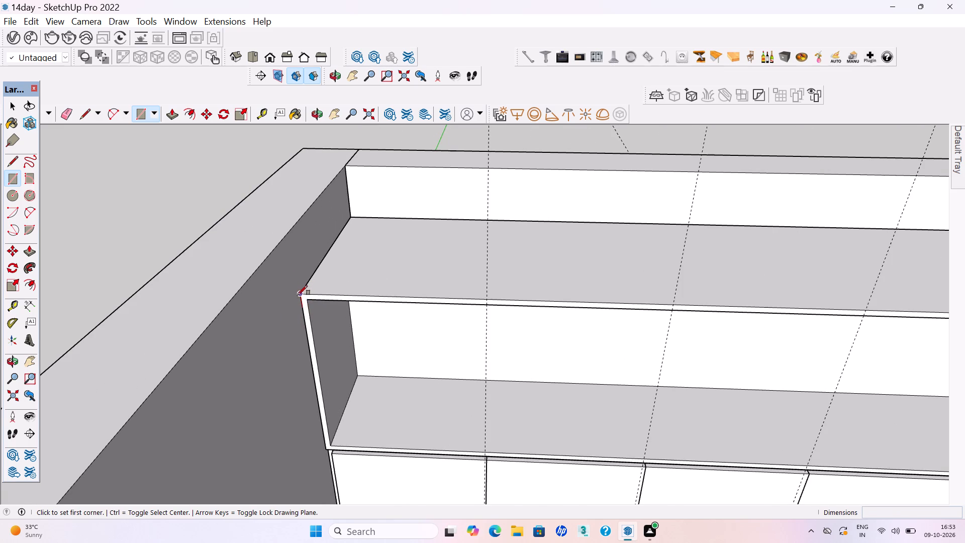
click(298, 294)
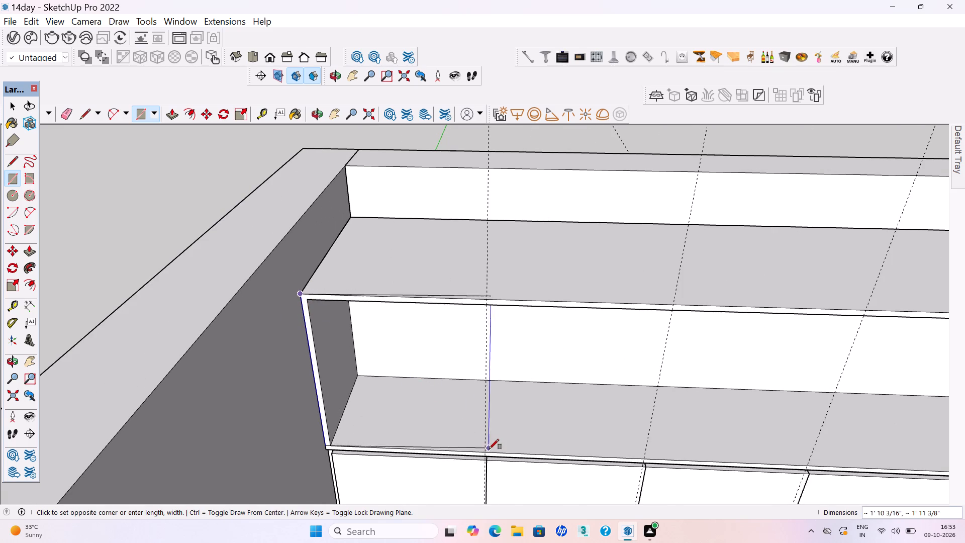
click(490, 454)
Push/Pull the door rectangle at the overhead box's far end outward by 18 mm.
key(p)
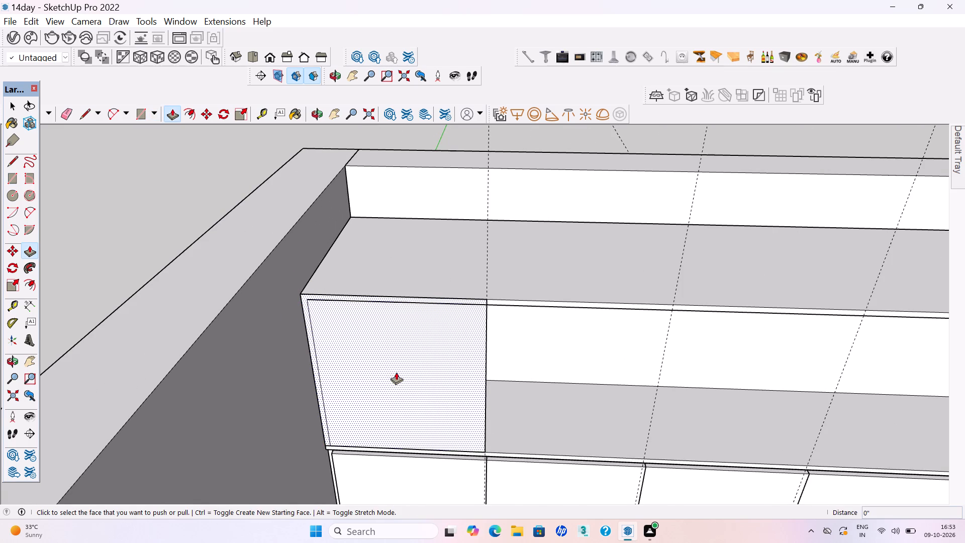
click(396, 372)
text(18mm)
key(Return)
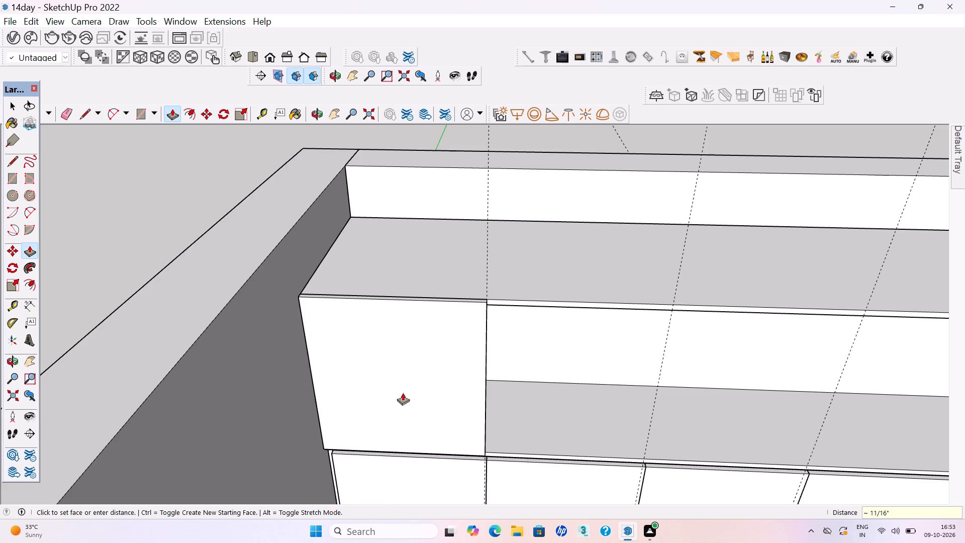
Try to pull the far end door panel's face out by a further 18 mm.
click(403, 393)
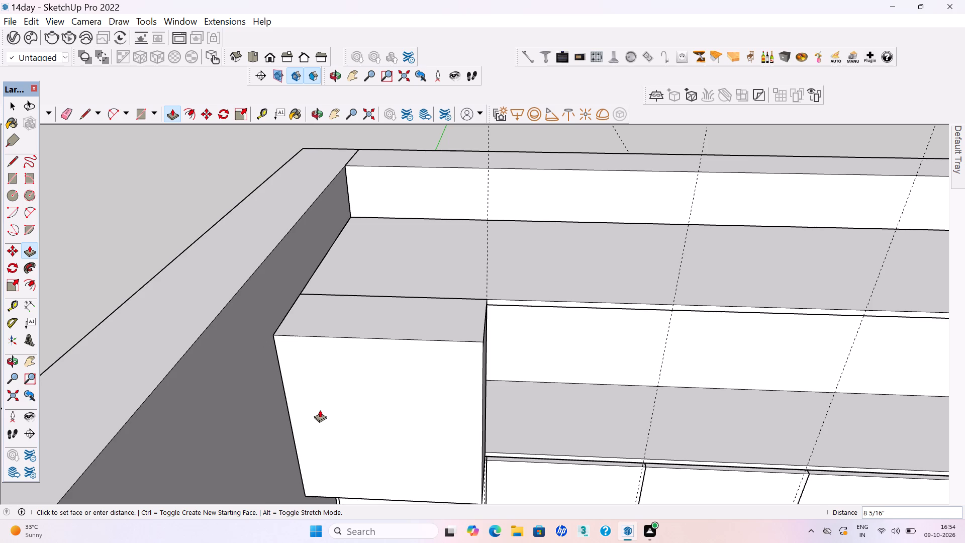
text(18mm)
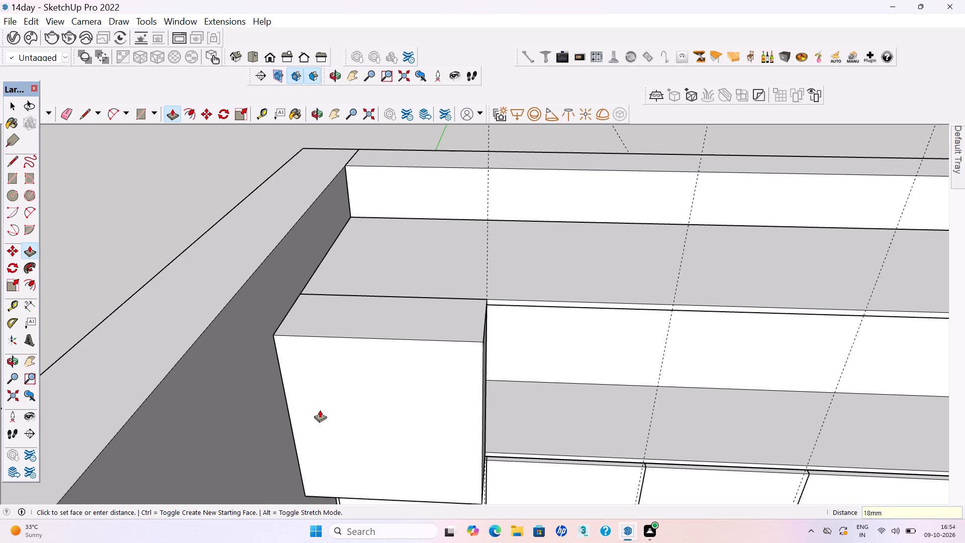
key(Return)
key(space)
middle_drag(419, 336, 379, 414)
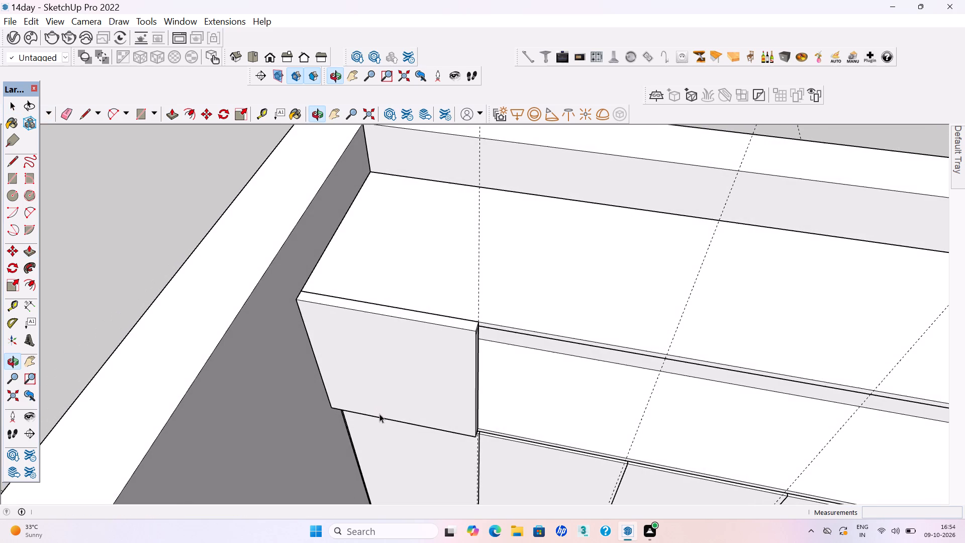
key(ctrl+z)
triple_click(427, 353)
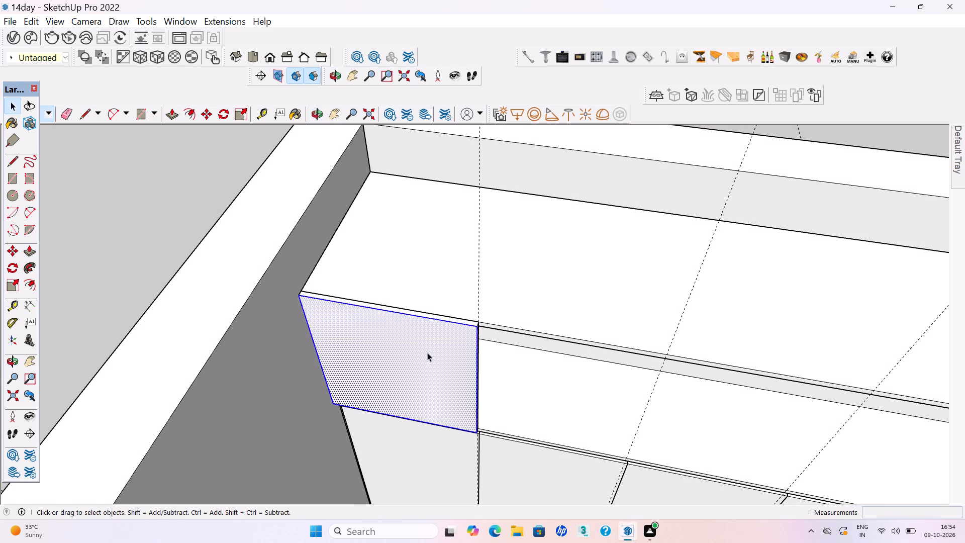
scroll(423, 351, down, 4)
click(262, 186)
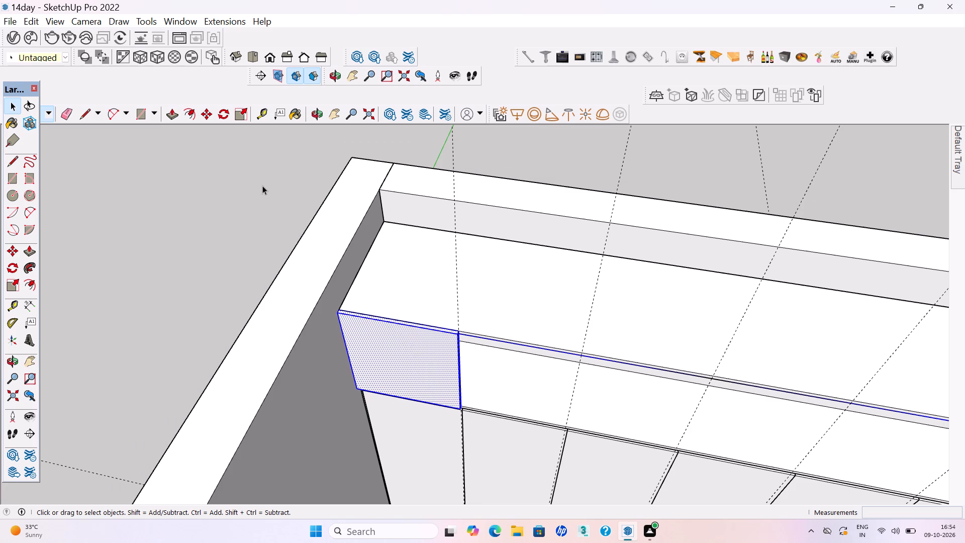
Save the model with the far end door panel.
key(ctrl+s)
key(ctrl+s)
key(ctrl+s)
Draw a rectangle about 1' 11 3/8" by 1' 9 1/16" across the opening, from the far end panel's upper corner to the adjacent guide.
scroll(288, 142, down, 3)
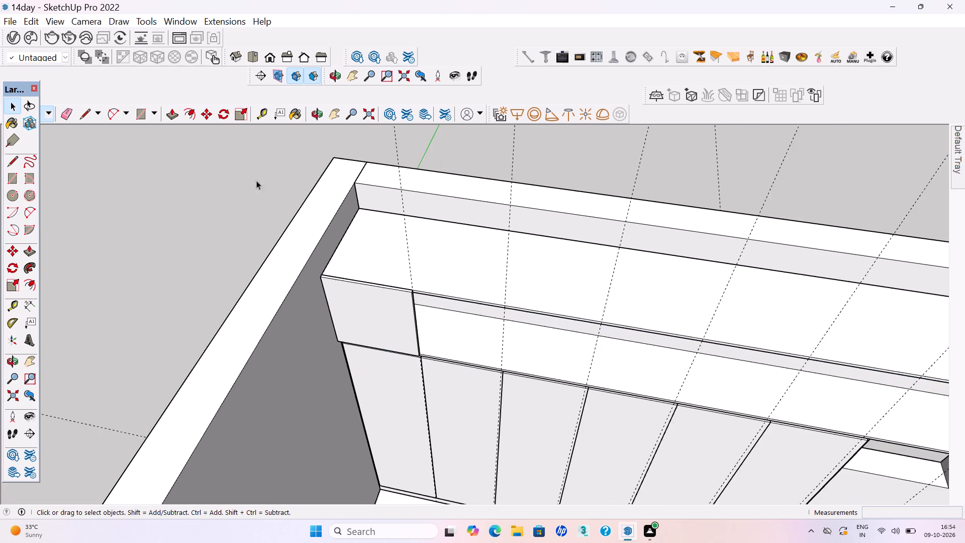
middle_drag(313, 247, 308, 209)
scroll(440, 293, up, 7)
scroll(384, 238, up, 4)
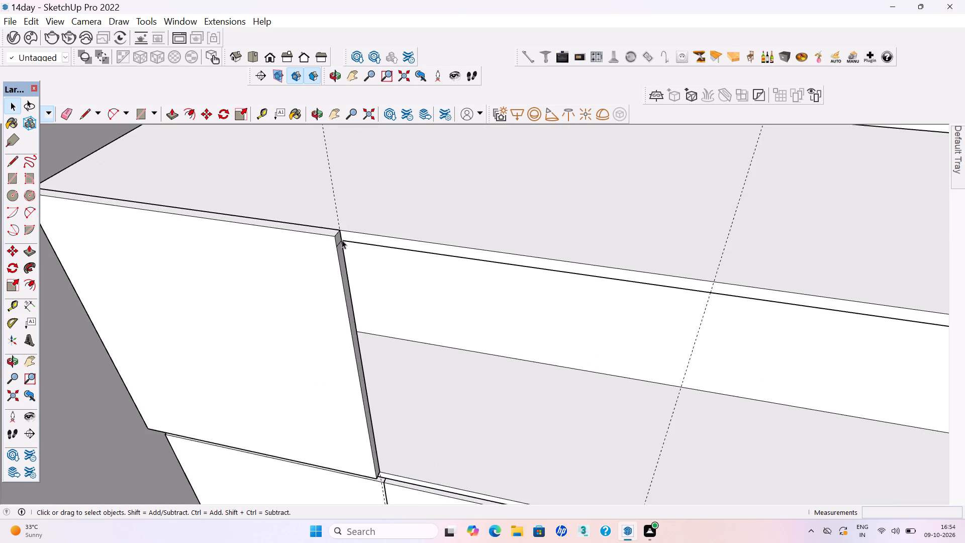
scroll(342, 240, up, 3)
key(r)
click(342, 227)
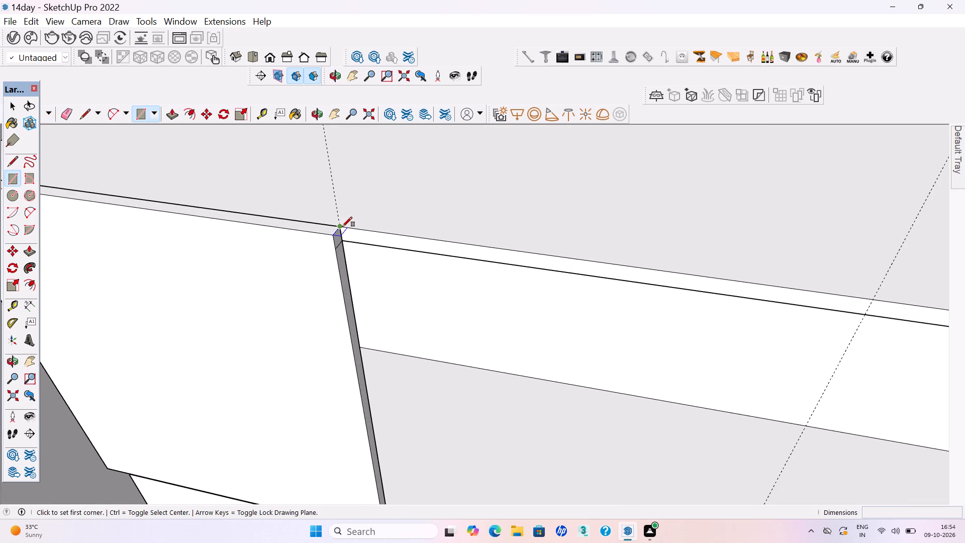
scroll(342, 227, down, 8)
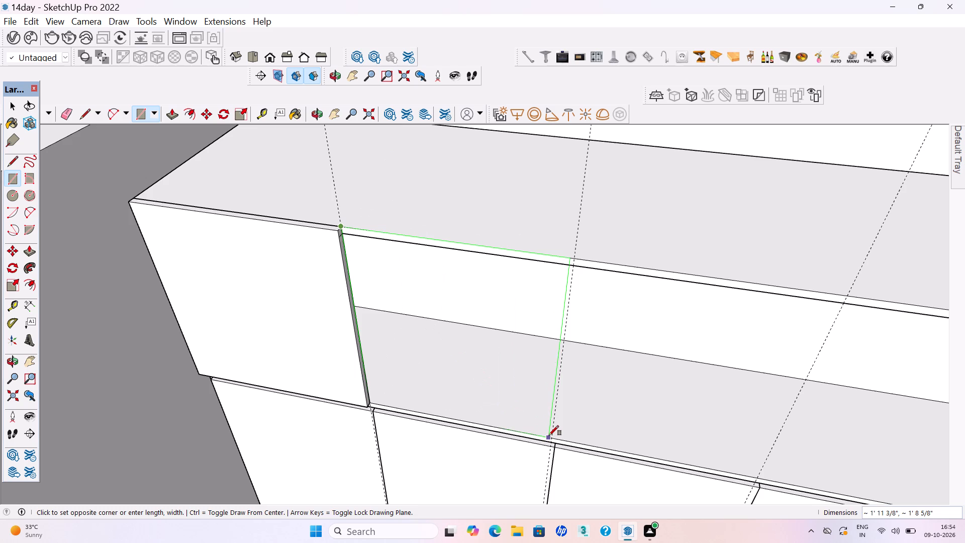
click(551, 435)
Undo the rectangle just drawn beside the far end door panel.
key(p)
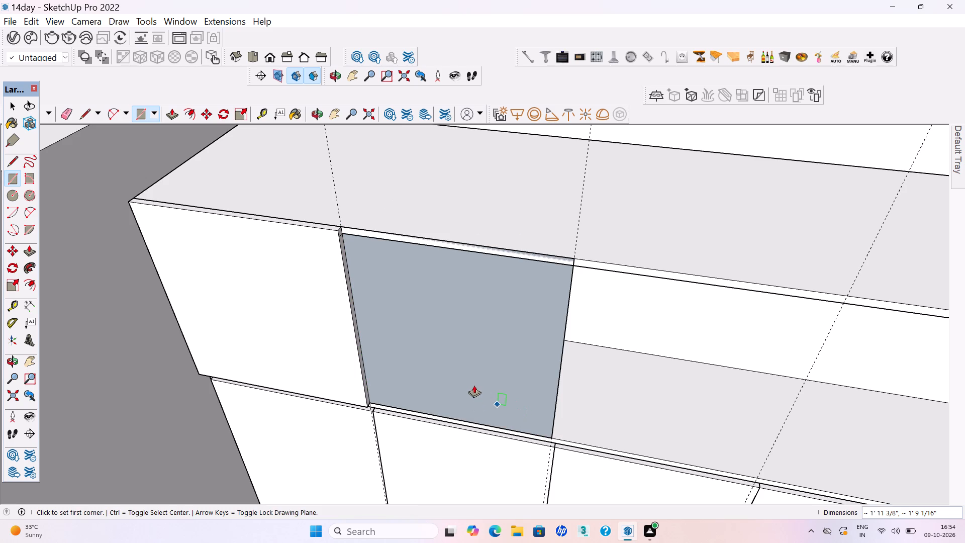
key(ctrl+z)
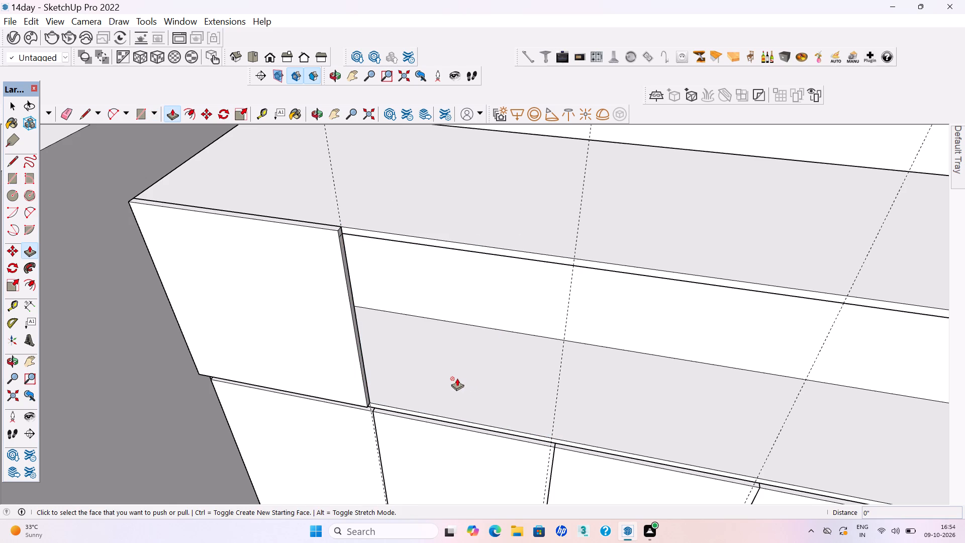
Draw the second door rectangle across the opening, from just beside the far end panel's upper corner to the bottom of the adjacent guide.
key(r)
scroll(335, 236, up, 10)
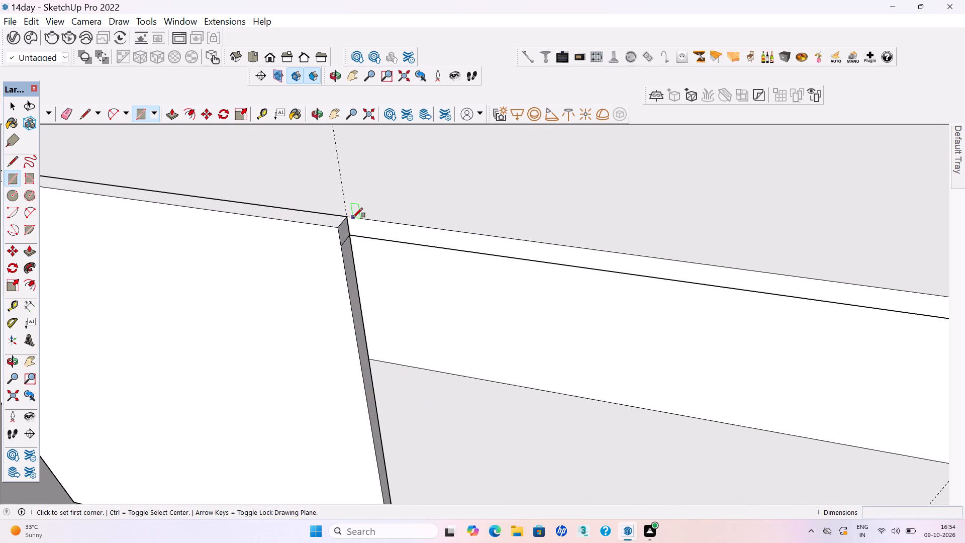
click(353, 218)
scroll(353, 218, down, 7)
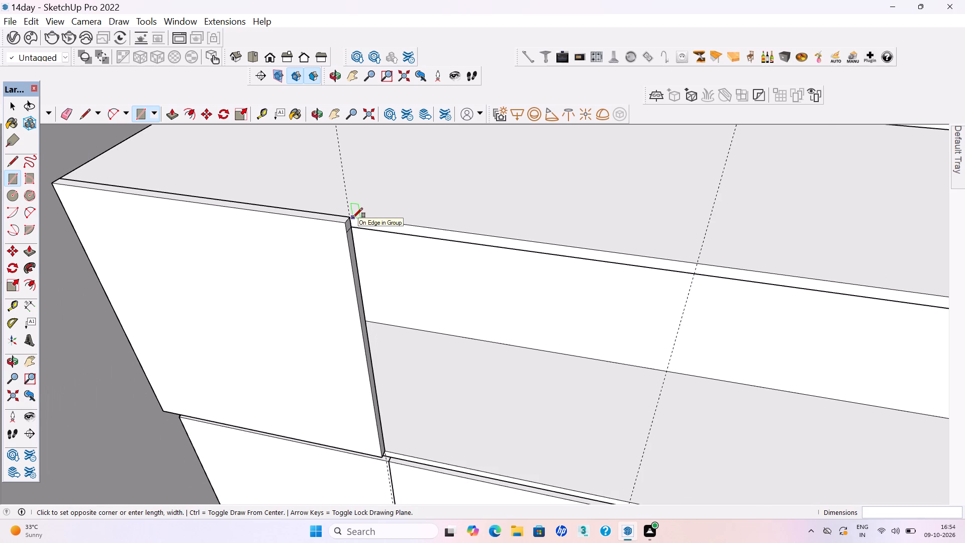
scroll(489, 296, down, 4)
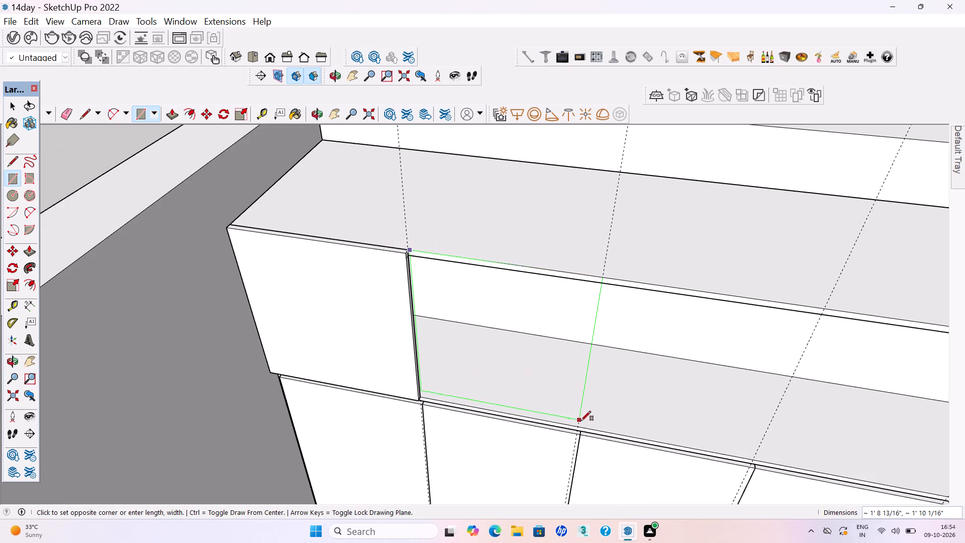
click(581, 426)
Push/Pull the second door rectangle outward about 11/16", matching the front face of the far end panel.
key(p)
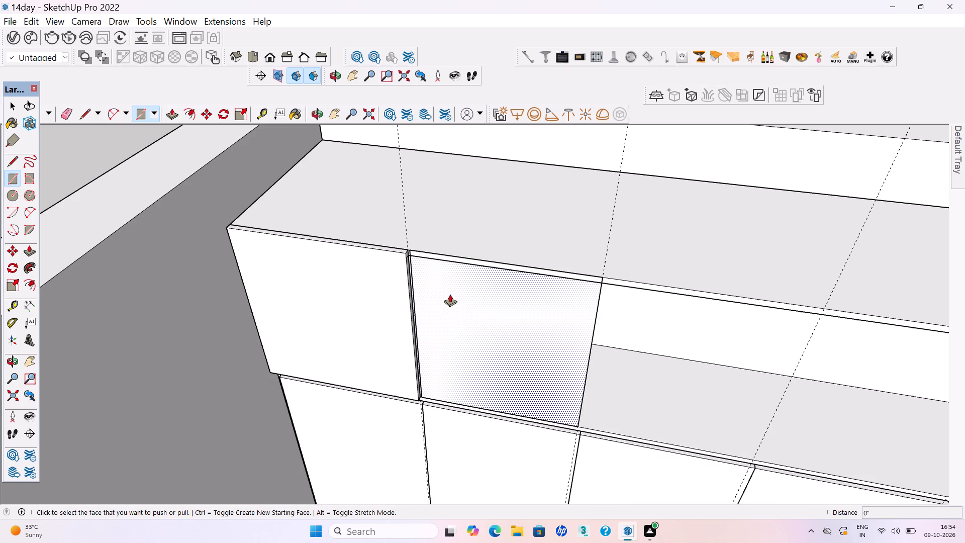
click(450, 294)
click(380, 268)
key(space)
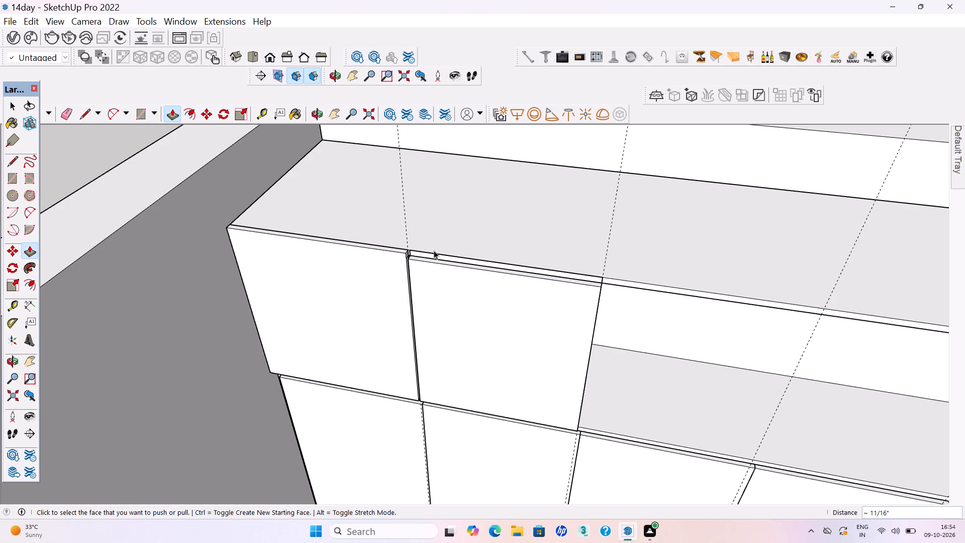
Push/Pull the second door panel's top face up, flush with the far end panel's top edge.
scroll(434, 250, up, 1)
middle_drag(430, 289, 428, 330)
scroll(456, 256, up, 4)
scroll(378, 253, up, 2)
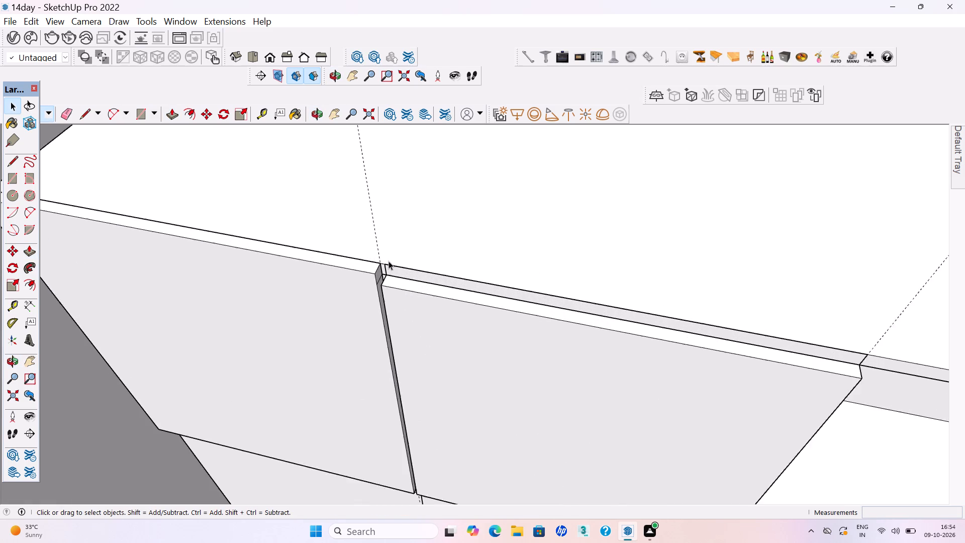
scroll(389, 261, up, 2)
click(392, 285)
key(p)
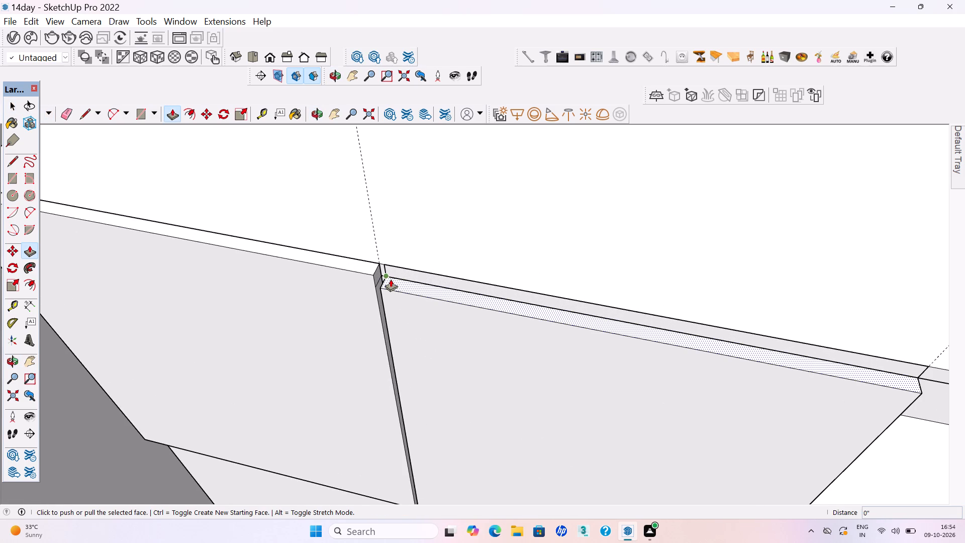
click(391, 279)
click(379, 263)
scroll(415, 300, down, 8)
key(space)
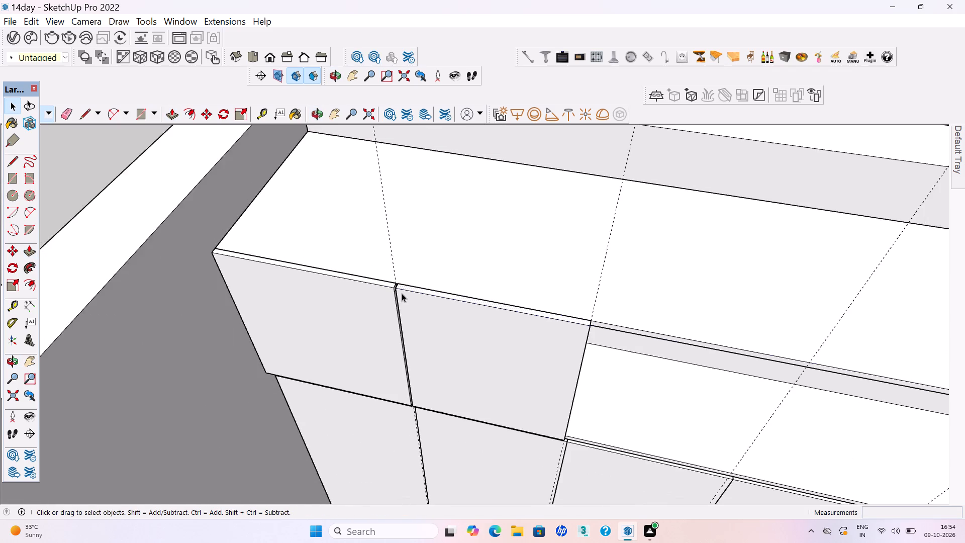
Save the model with the second door panel in place.
scroll(402, 293, down, 6)
scroll(473, 325, down, 10)
click(520, 232)
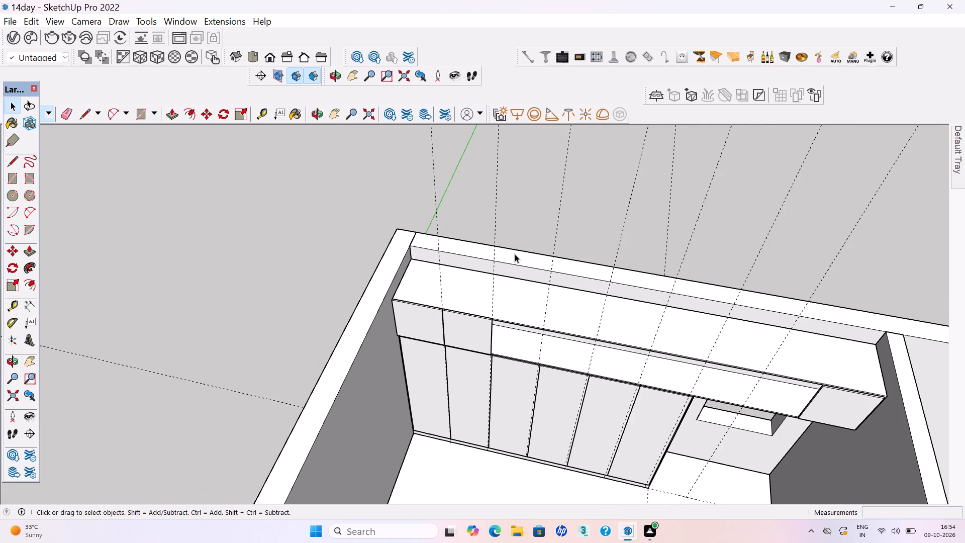
key(ctrl+s)
key(ctrl+s)
key(ctrl+s)
Draw a third door rectangle about 1' 9 1/16" by 1' 11 3/8", from the second panel's upper corner to the next guide's lower end.
key(r)
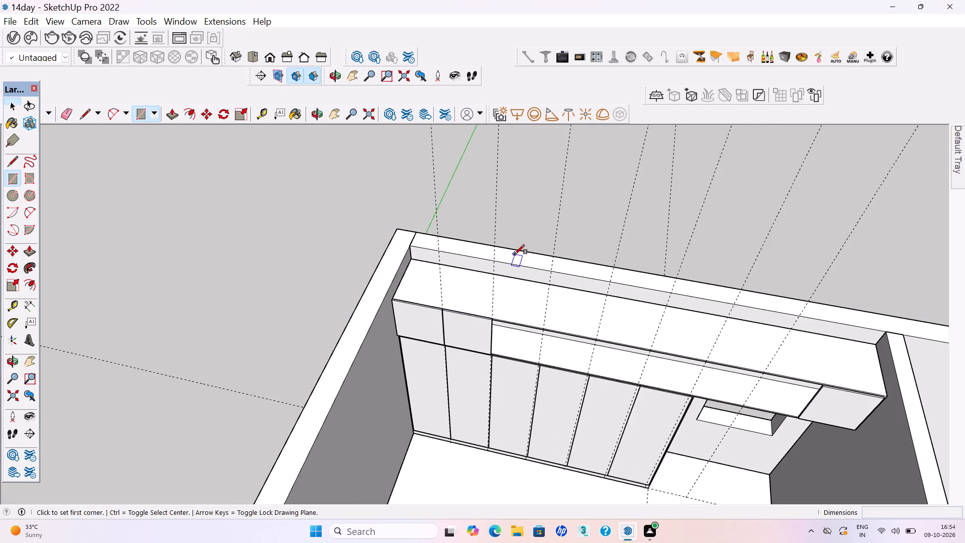
scroll(525, 332, up, 4)
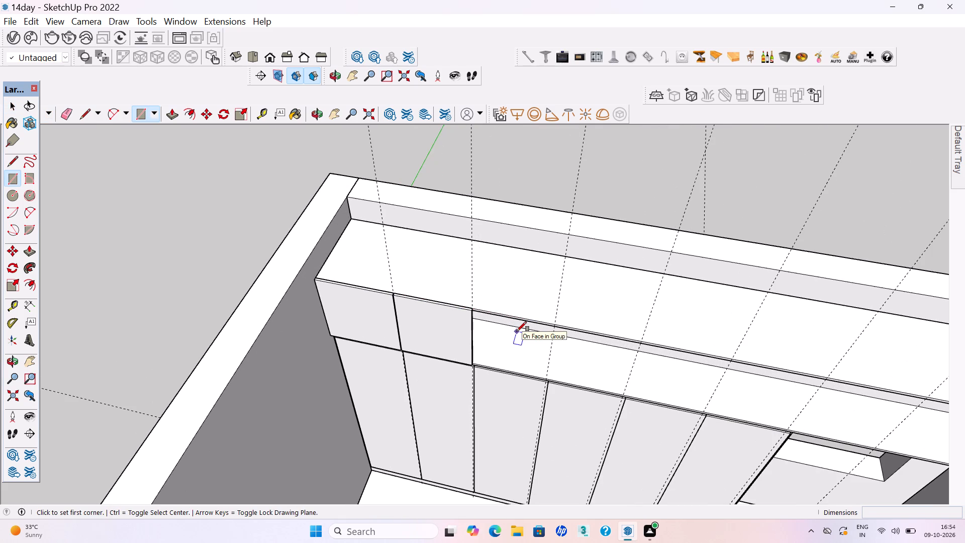
scroll(516, 335, up, 4)
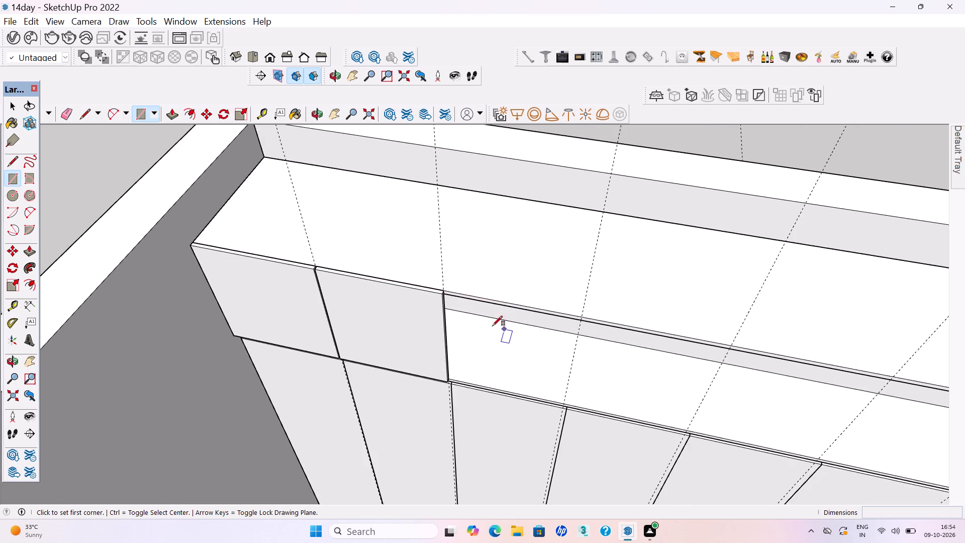
scroll(466, 316, up, 3)
scroll(421, 280, up, 12)
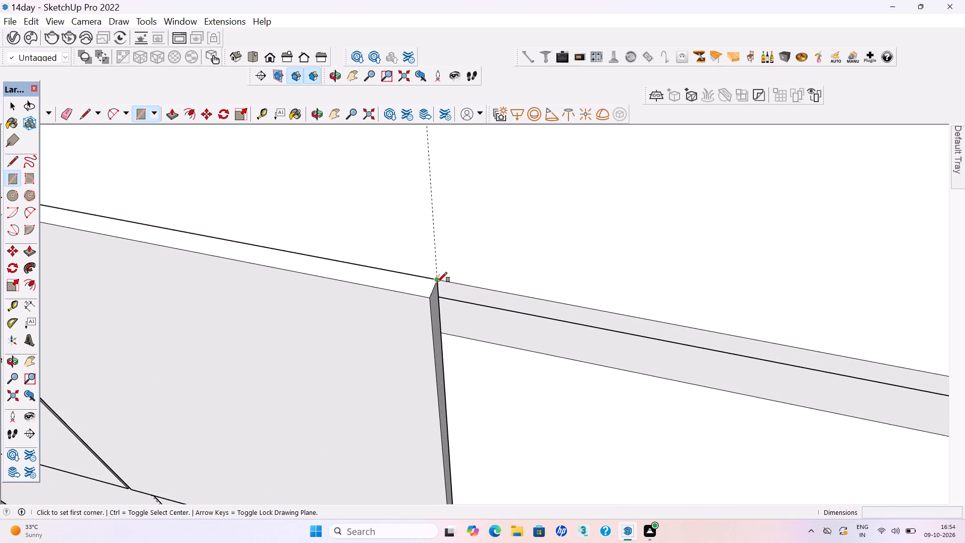
click(437, 282)
scroll(414, 255, down, 19)
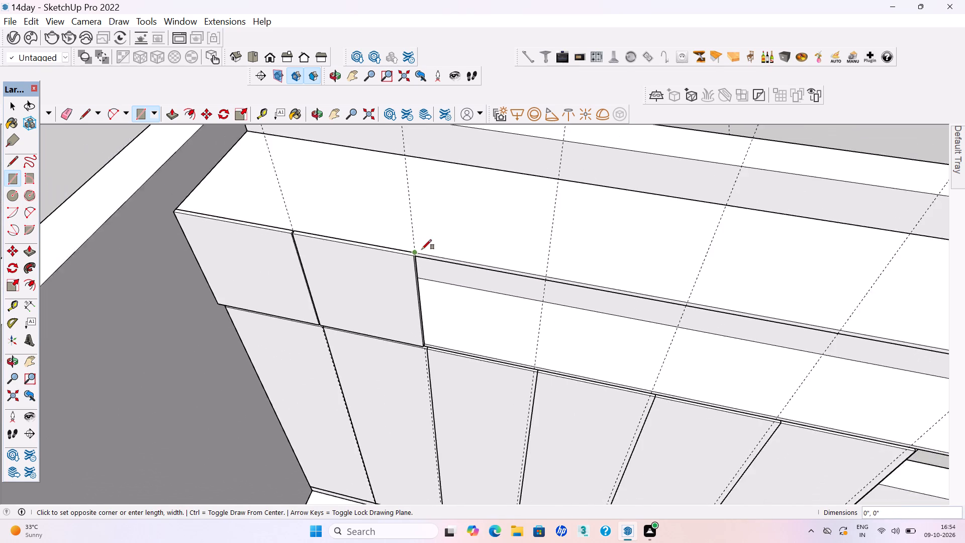
scroll(422, 249, down, 3)
click(503, 333)
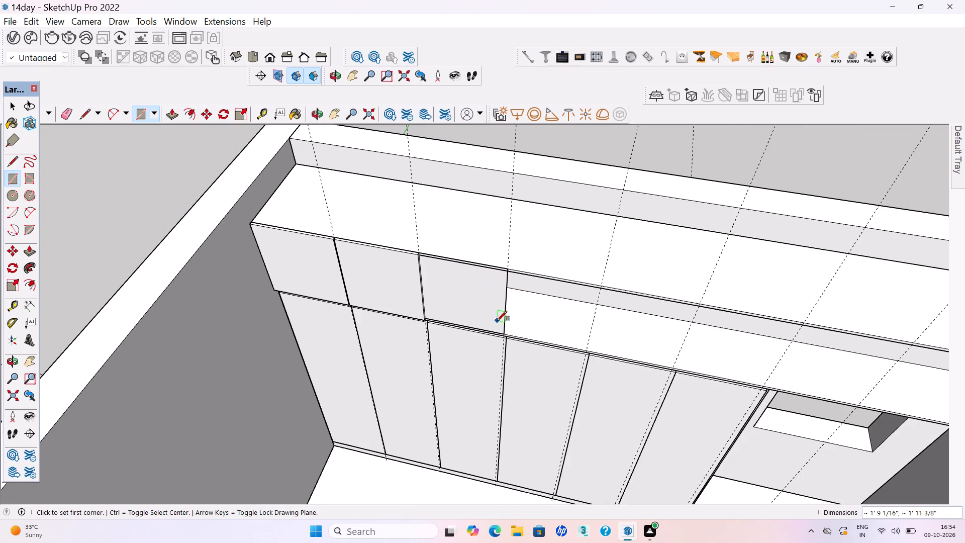
drag(469, 298, 450, 280)
Push/Pull the third door rectangle outward about 11/16", matching the second panel's front face.
key(p)
click(428, 264)
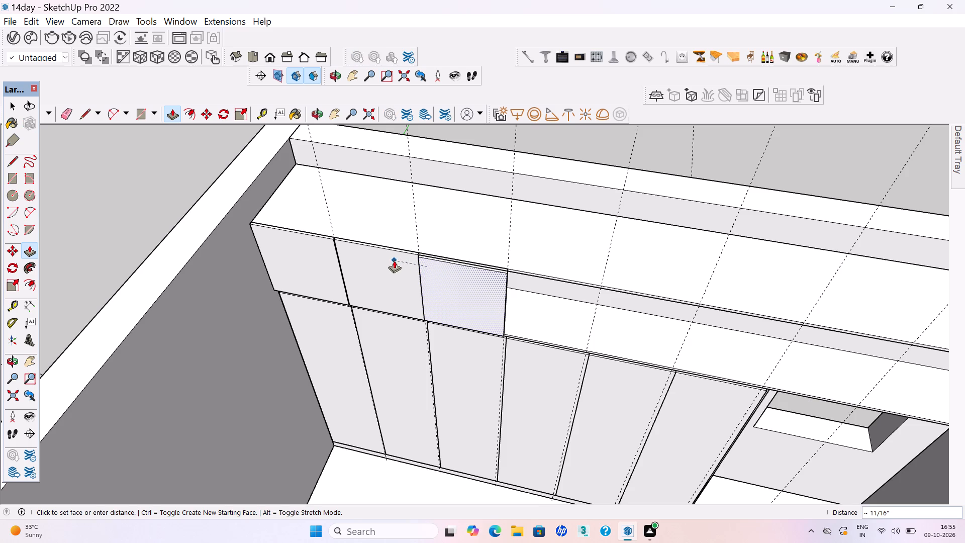
click(394, 260)
scroll(419, 251, up, 14)
key(space)
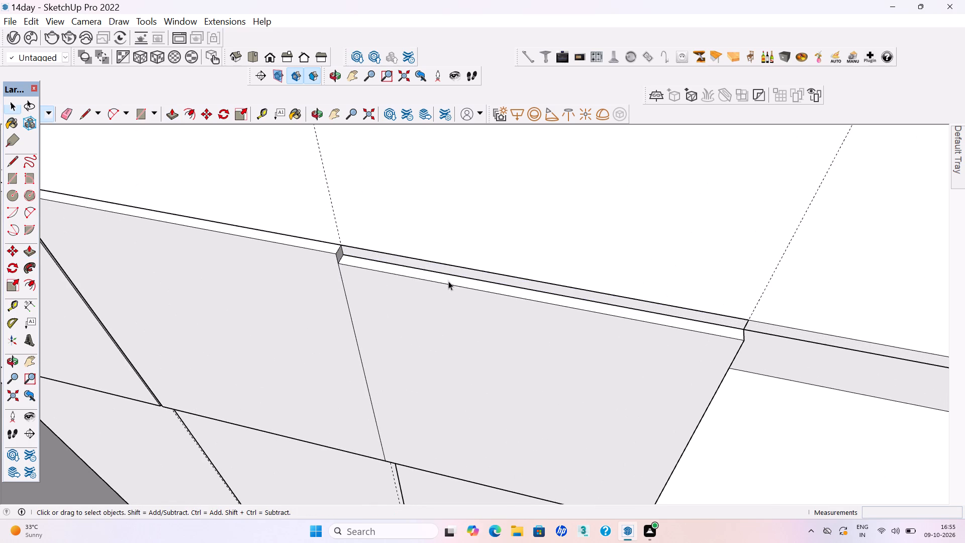
Push/Pull the third door panel's top face up about 11/16", flush with the second panel's top edge.
click(448, 281)
key(p)
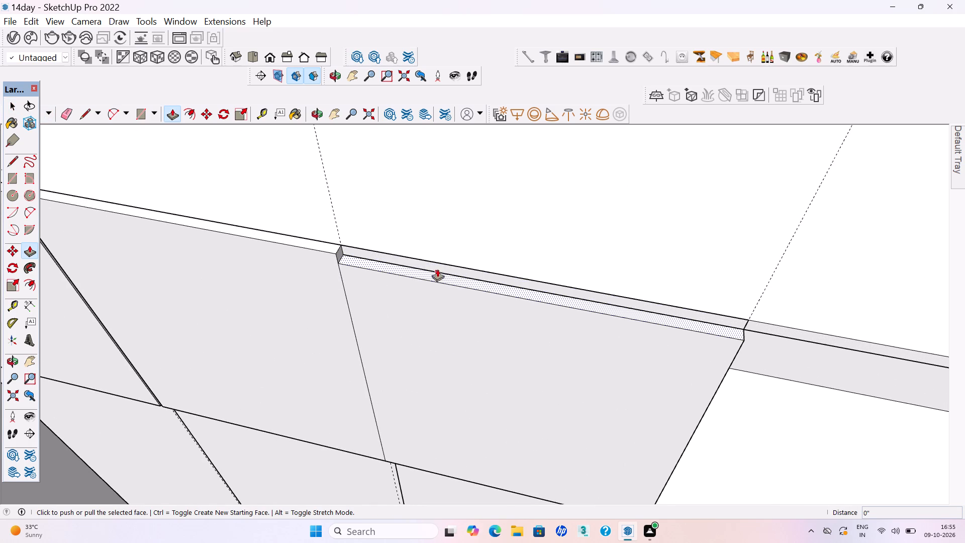
click(412, 265)
click(342, 249)
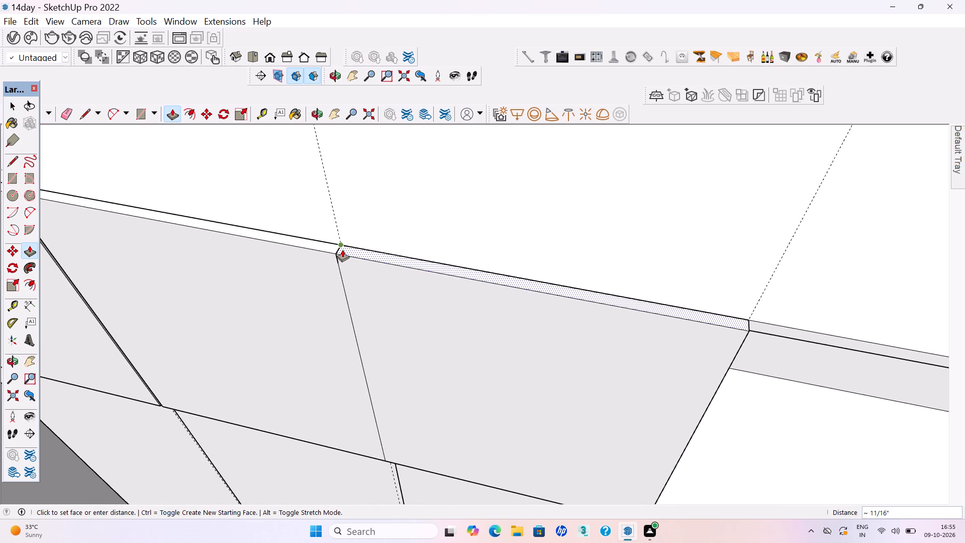
key(space)
scroll(404, 281, down, 20)
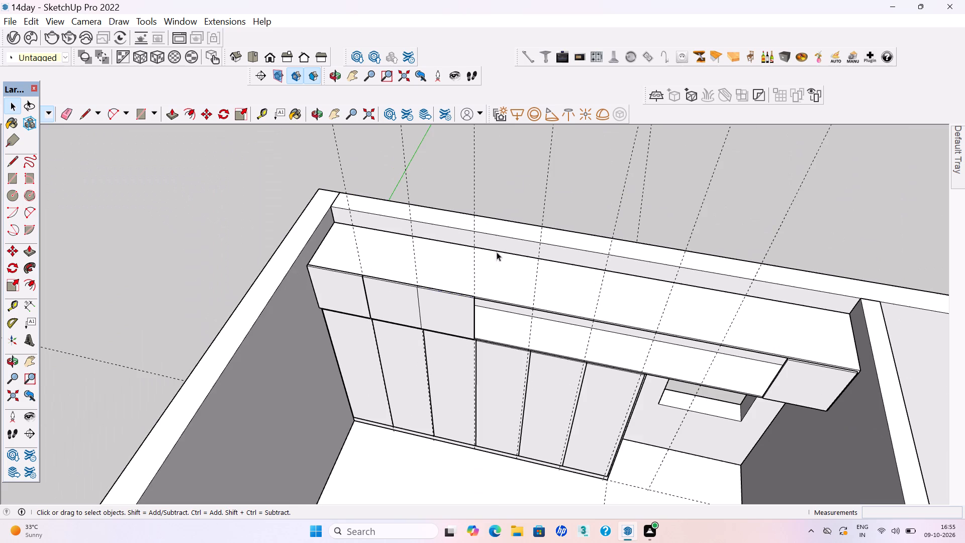
click(491, 195)
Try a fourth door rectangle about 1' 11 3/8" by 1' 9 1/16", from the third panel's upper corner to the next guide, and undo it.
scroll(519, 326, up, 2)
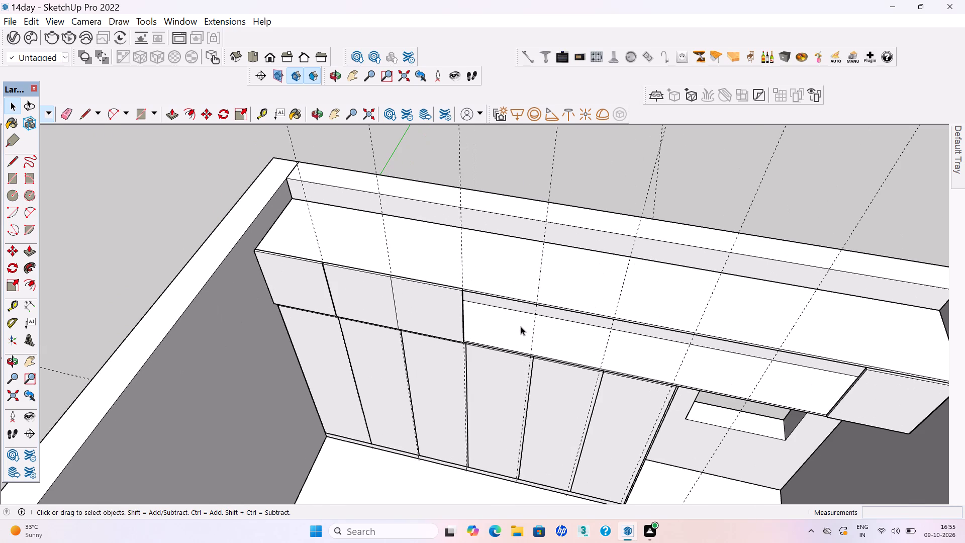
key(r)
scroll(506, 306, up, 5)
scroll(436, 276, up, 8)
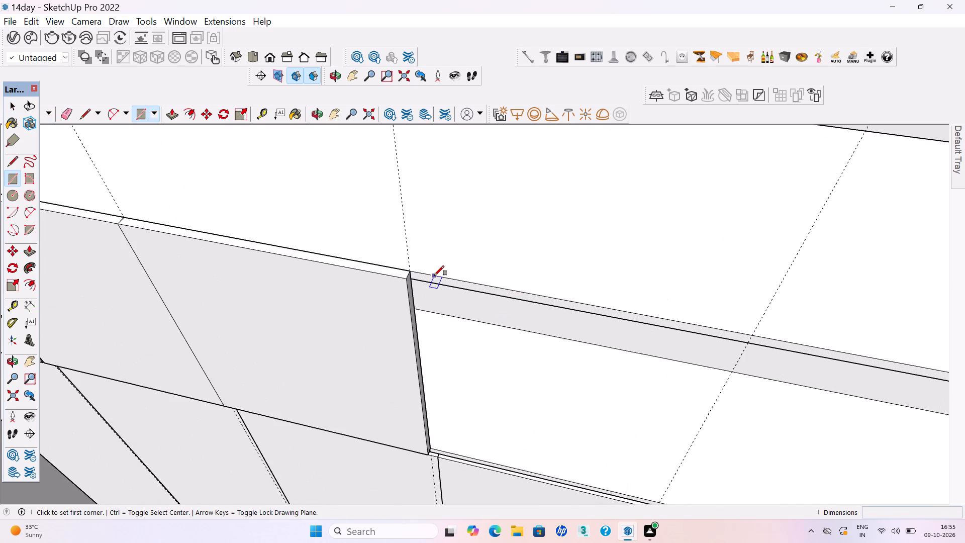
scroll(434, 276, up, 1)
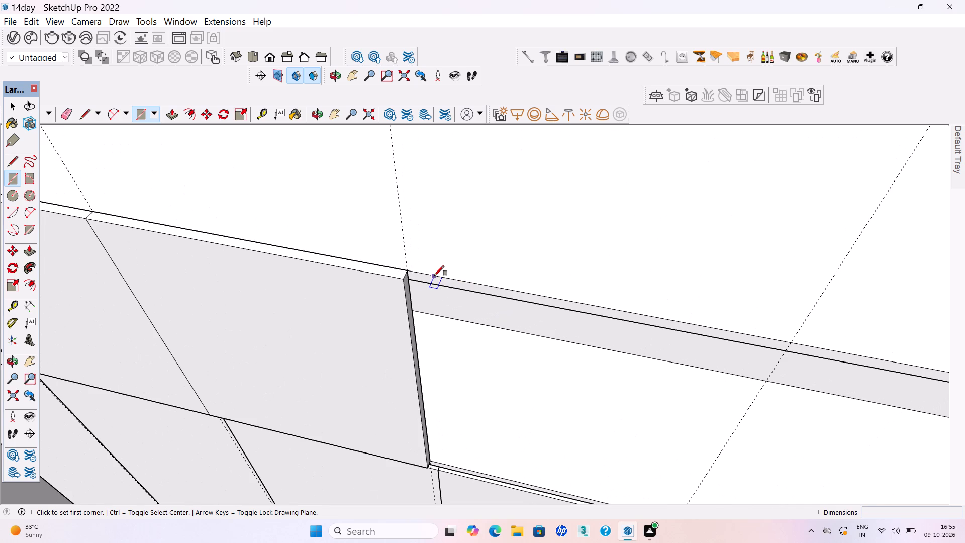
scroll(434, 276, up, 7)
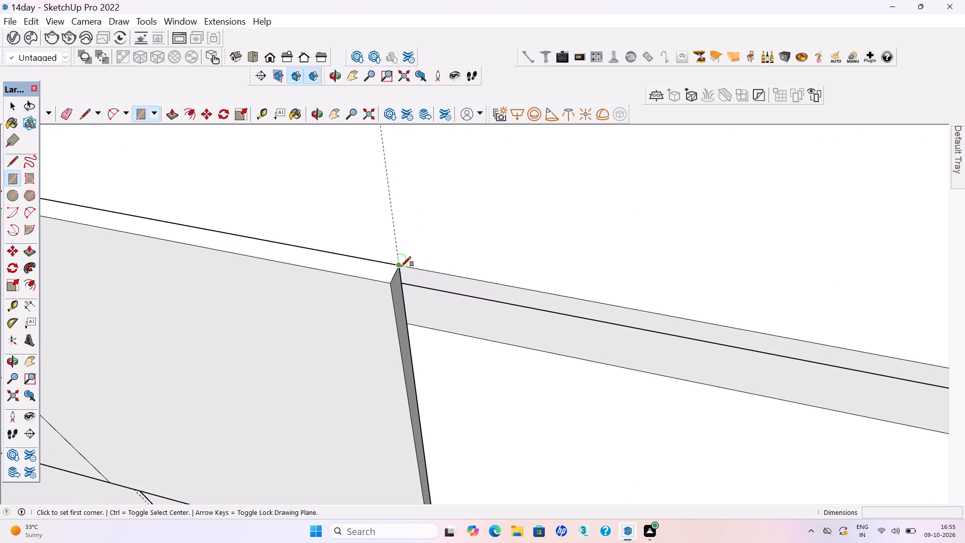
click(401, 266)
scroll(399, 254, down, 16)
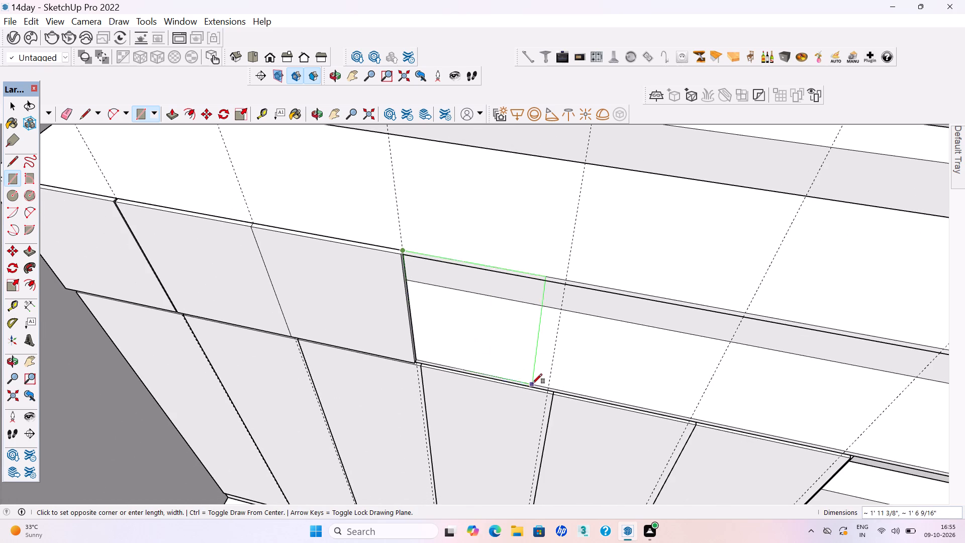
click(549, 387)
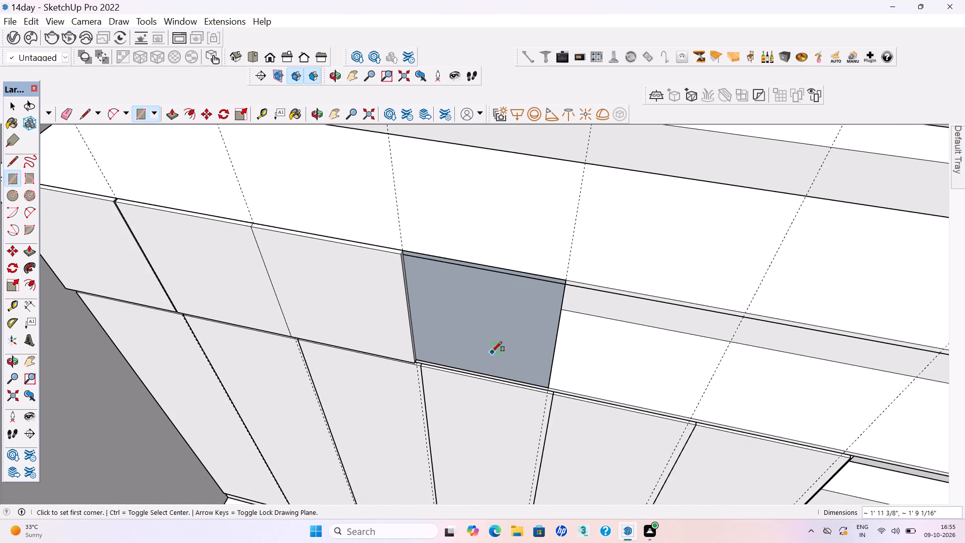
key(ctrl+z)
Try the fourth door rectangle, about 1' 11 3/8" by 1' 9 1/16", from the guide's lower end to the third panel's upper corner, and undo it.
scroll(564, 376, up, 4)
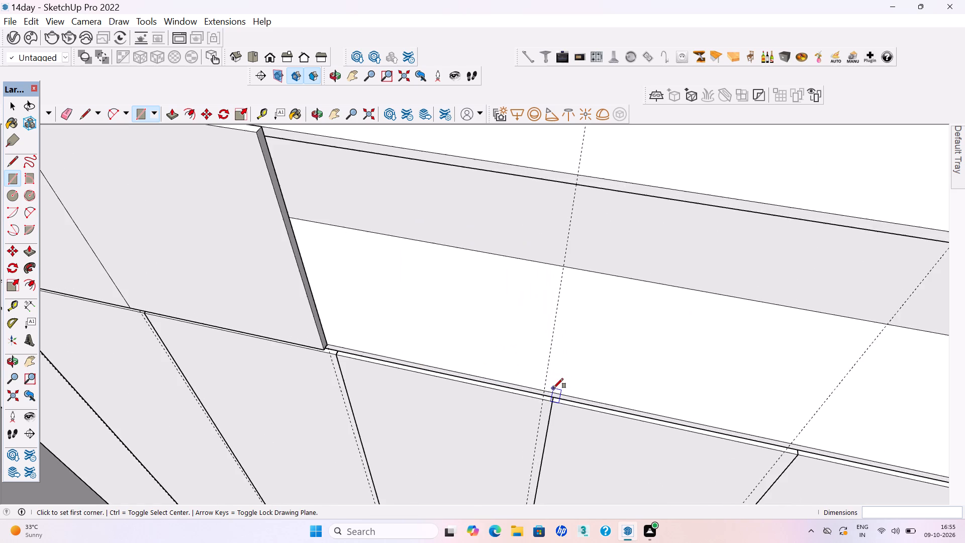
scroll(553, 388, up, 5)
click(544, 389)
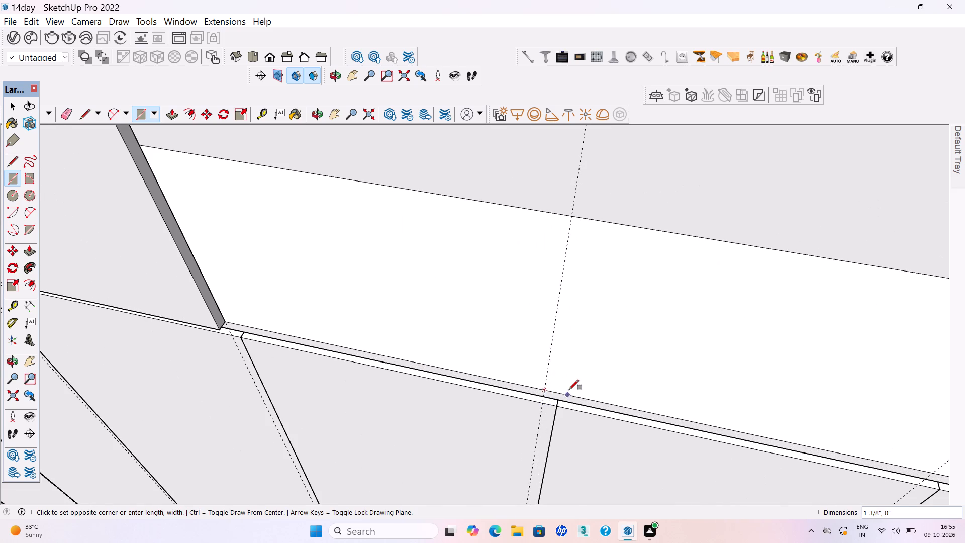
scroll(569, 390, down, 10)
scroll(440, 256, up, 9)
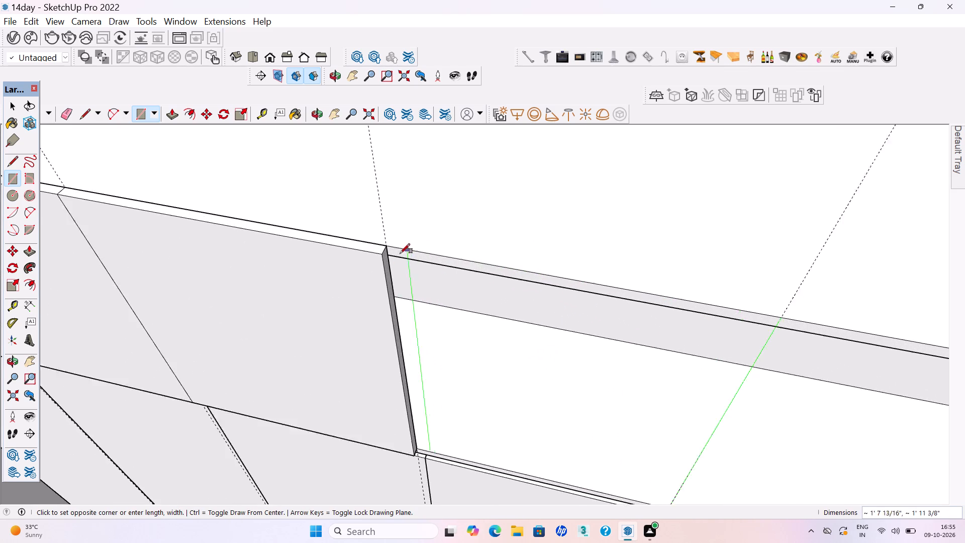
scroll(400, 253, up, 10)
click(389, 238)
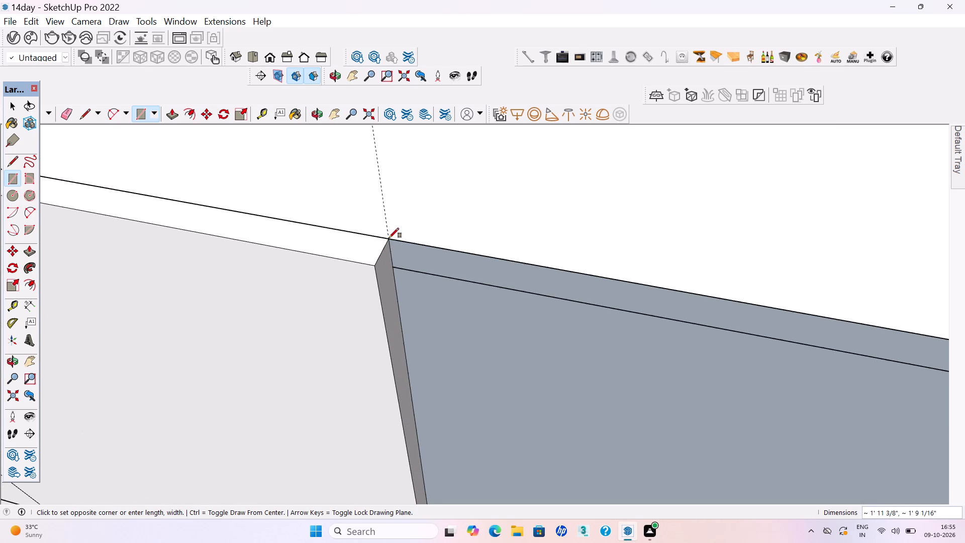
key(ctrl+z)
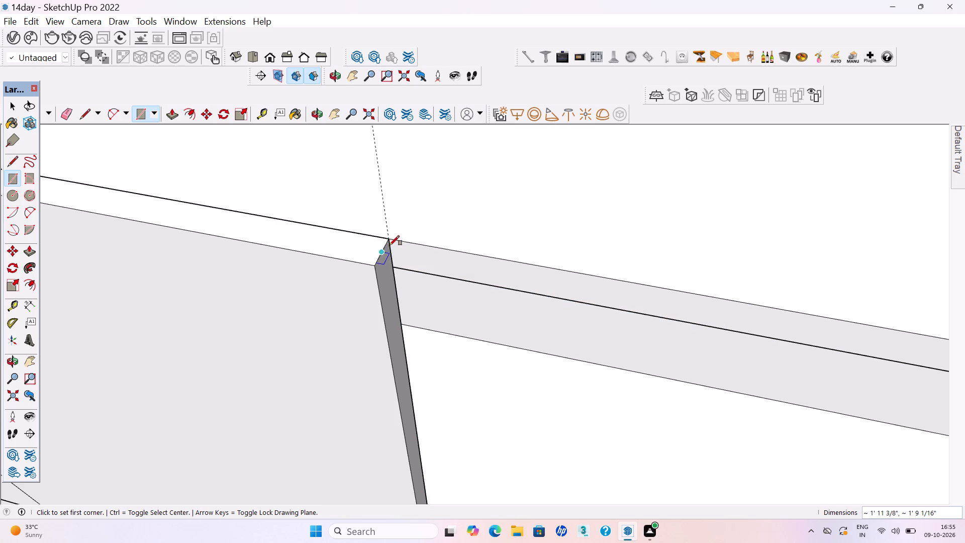
Draw the fourth door rectangle, about 1' 11 3/8" high, from the third panel's upper corner to the next guide's lower end.
click(396, 242)
scroll(396, 242, down, 18)
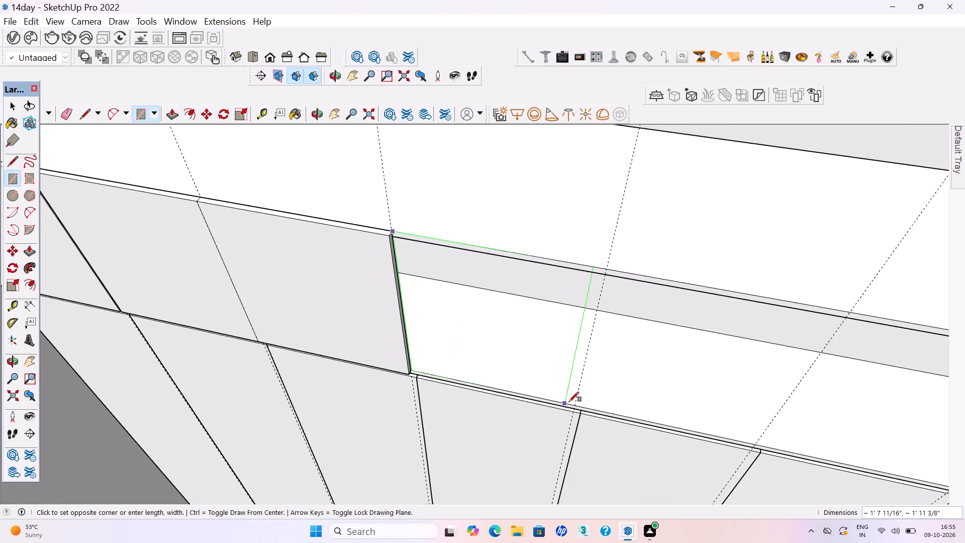
click(575, 403)
Push/Pull the fourth door rectangle outward about 11/16", matching the third panel's front face.
key(p)
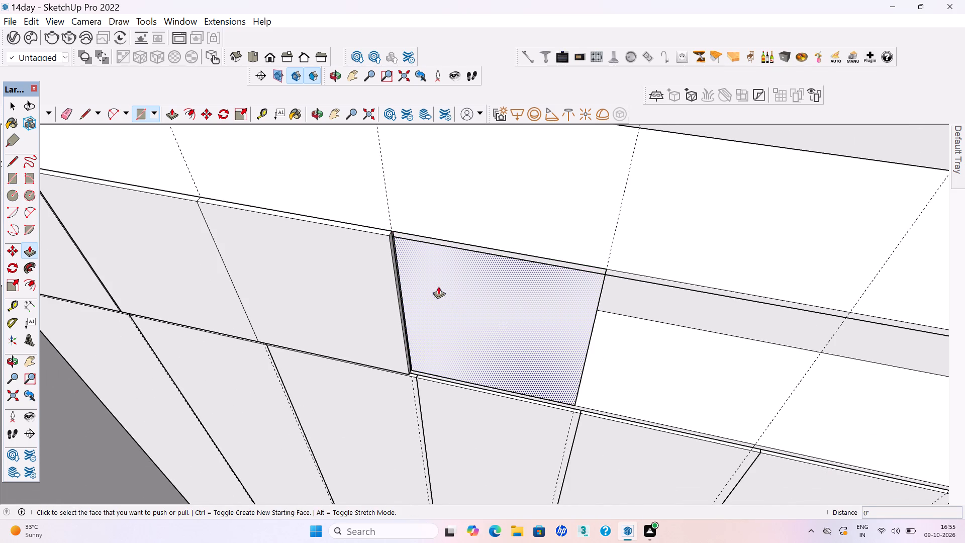
click(433, 282)
click(373, 261)
Push/Pull the fourth door panel's top face up, flush with the third panel's top edge.
scroll(404, 229, up, 5)
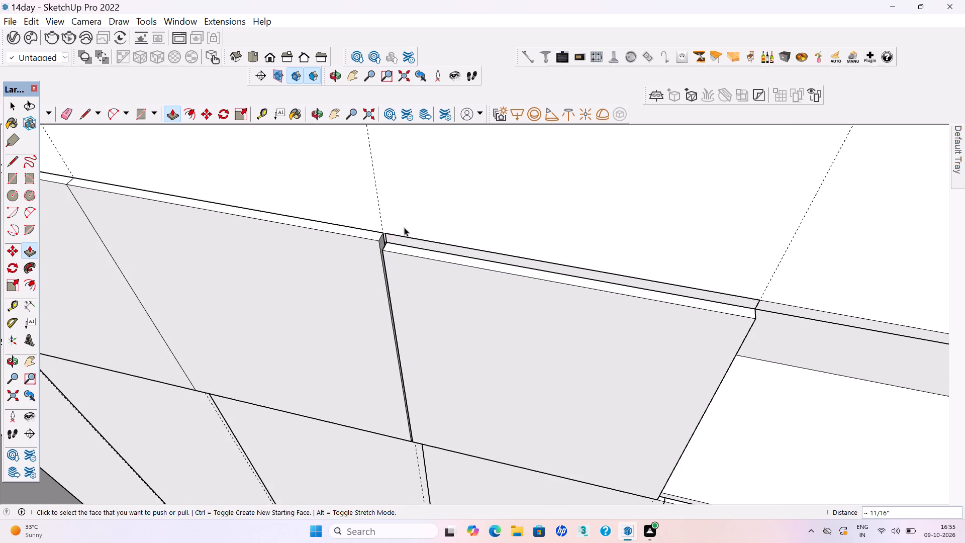
key(space)
scroll(401, 229, up, 4)
click(403, 259)
key(p)
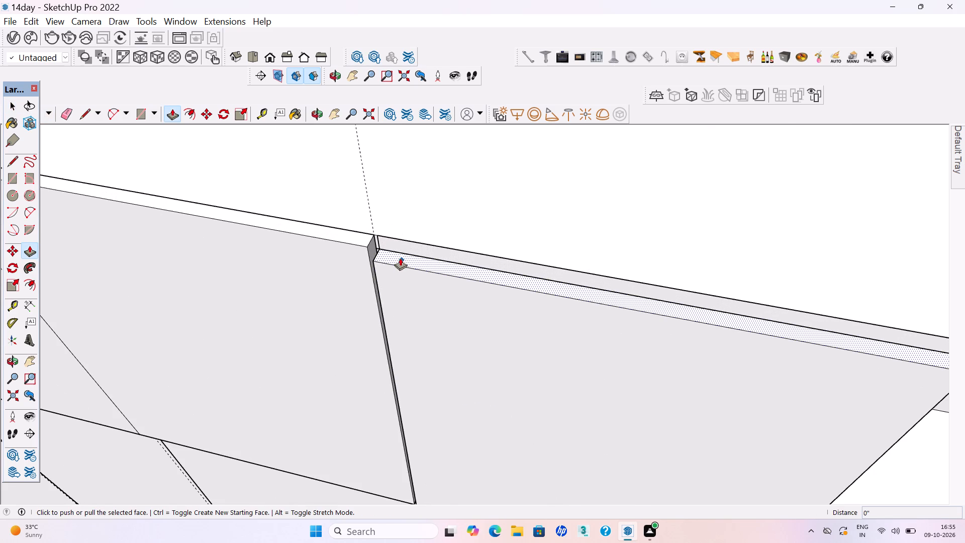
click(398, 256)
click(366, 240)
key(space)
Draw the fifth door rectangle, about 1' 9" by 1' 11 3/8", from the fourth panel's upper corner to the next guide's lower end.
scroll(392, 249, down, 5)
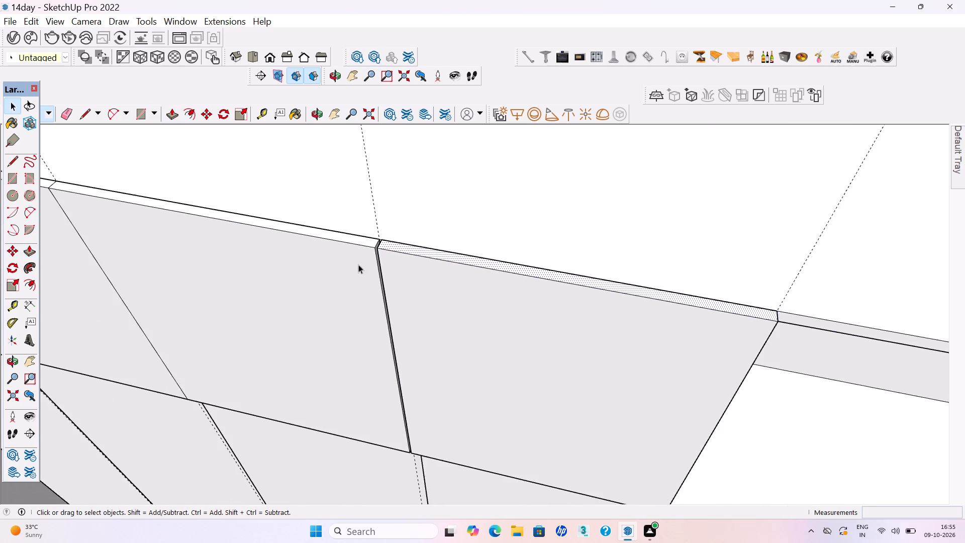
scroll(358, 264, down, 13)
key(r)
scroll(465, 269, up, 4)
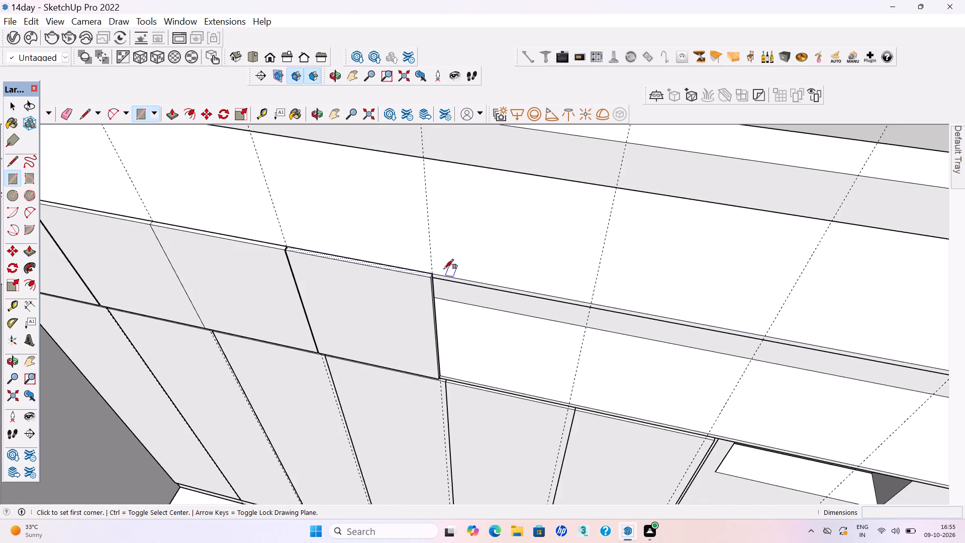
scroll(443, 272, up, 20)
scroll(443, 272, up, 5)
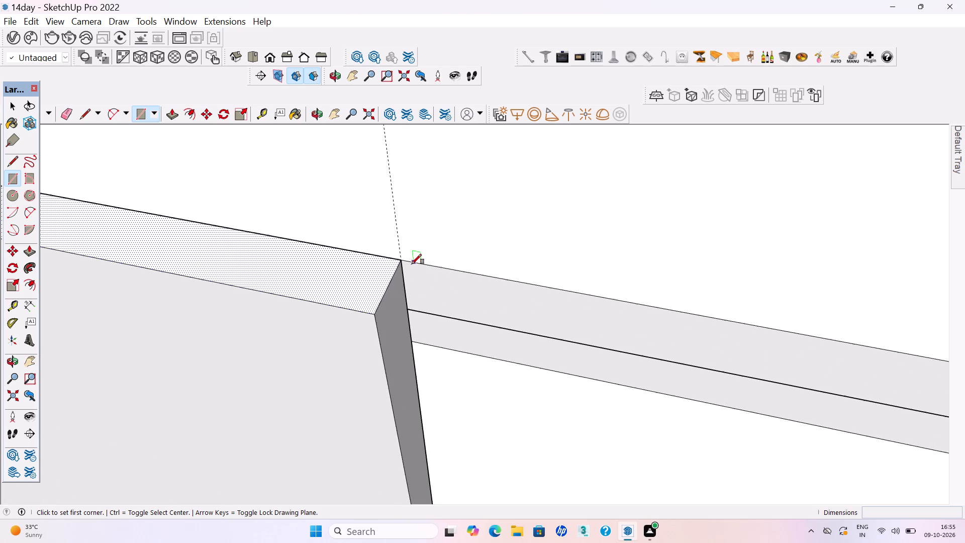
scroll(410, 263, up, 1)
click(405, 259)
scroll(405, 259, down, 11)
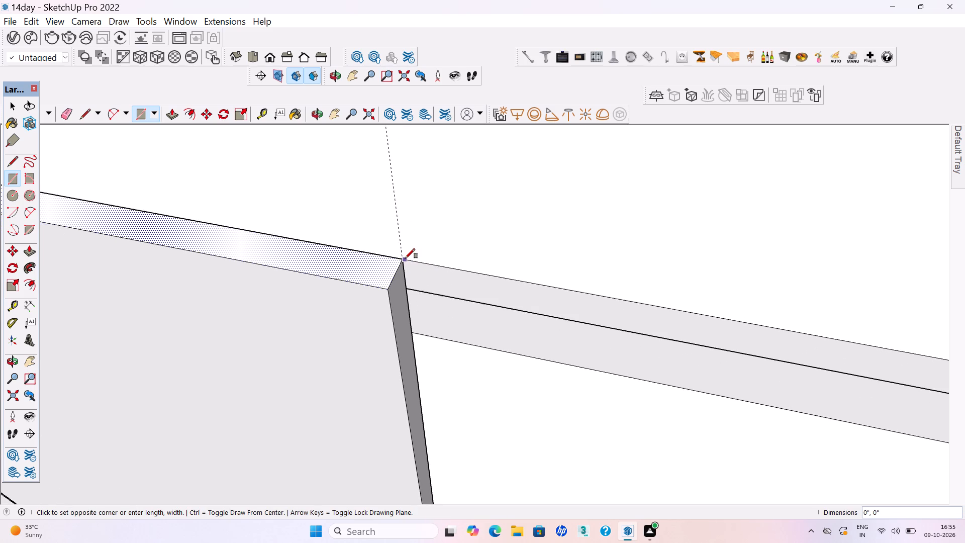
scroll(405, 258, down, 13)
middle_drag(426, 279, 348, 262)
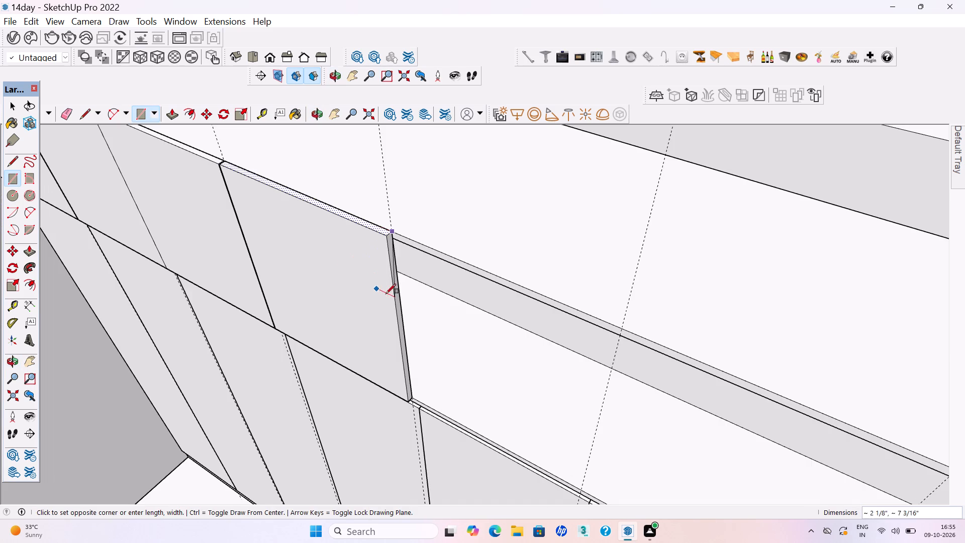
click(581, 490)
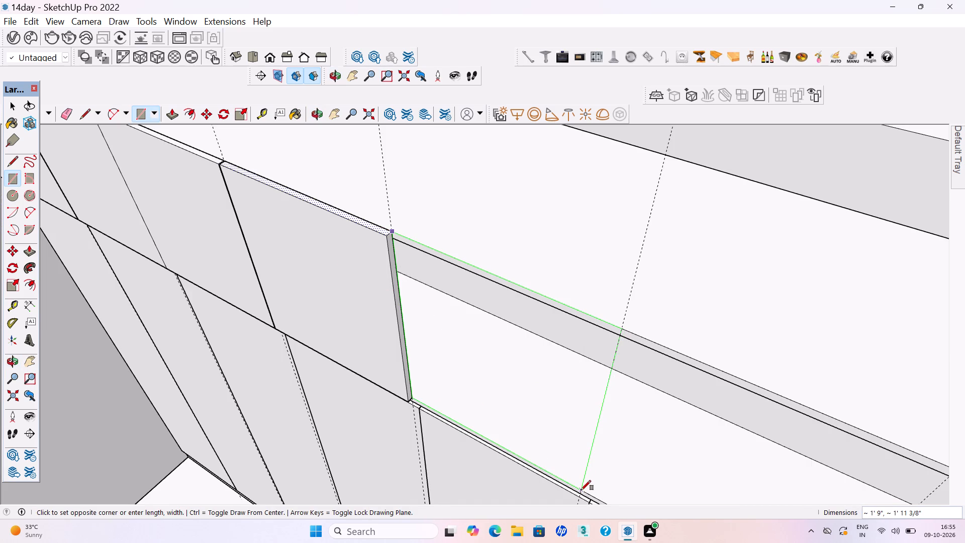
Push/Pull the fifth door rectangle outward, matching the fourth panel's front face.
key(p)
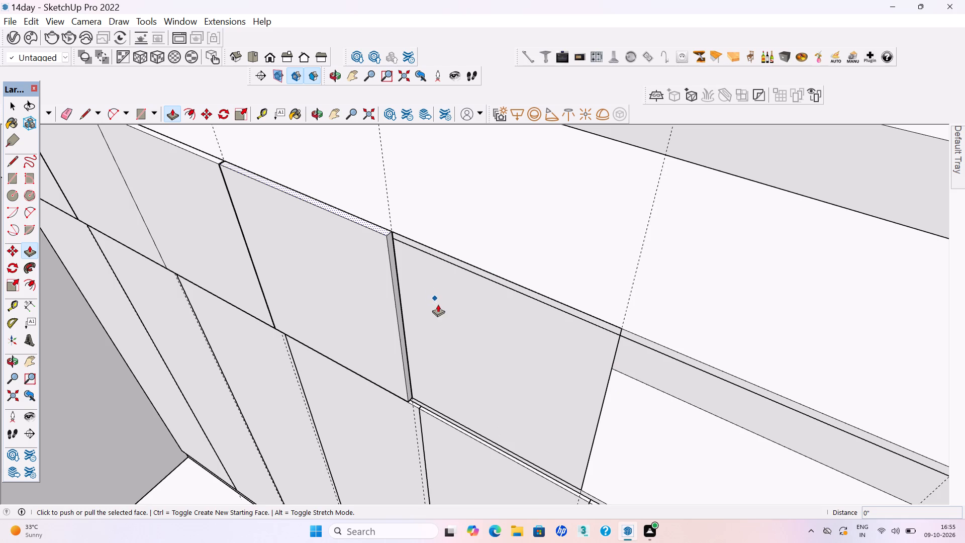
key(space)
click(477, 327)
key(p)
click(436, 297)
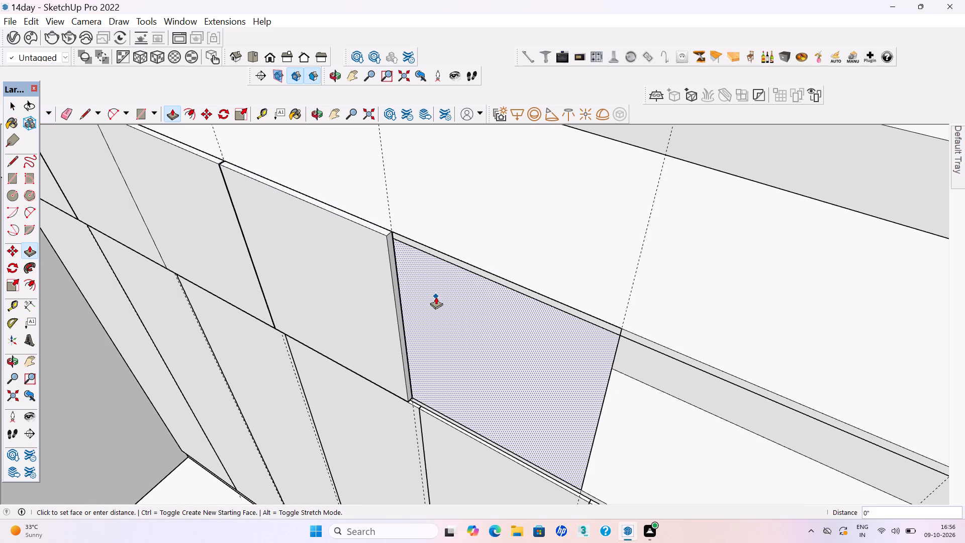
click(355, 257)
key(space)
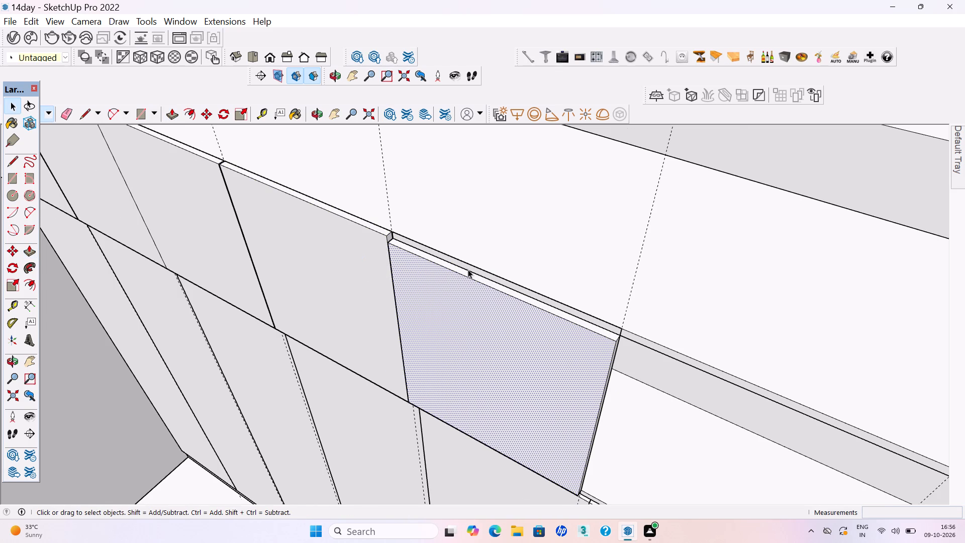
Push/Pull the fifth door panel's top face up about 11/16", flush with the fourth panel's top edge.
scroll(468, 269, up, 4)
click(477, 282)
key(p)
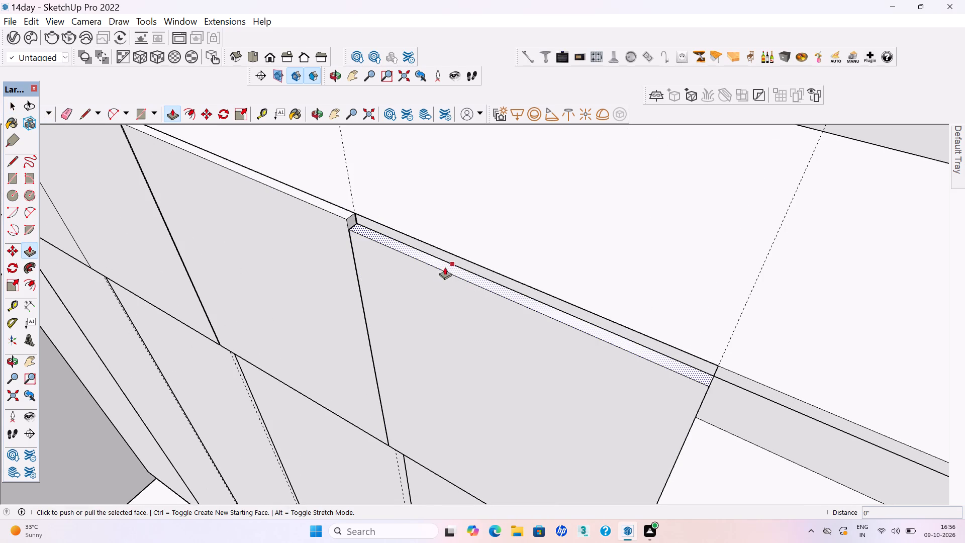
click(430, 254)
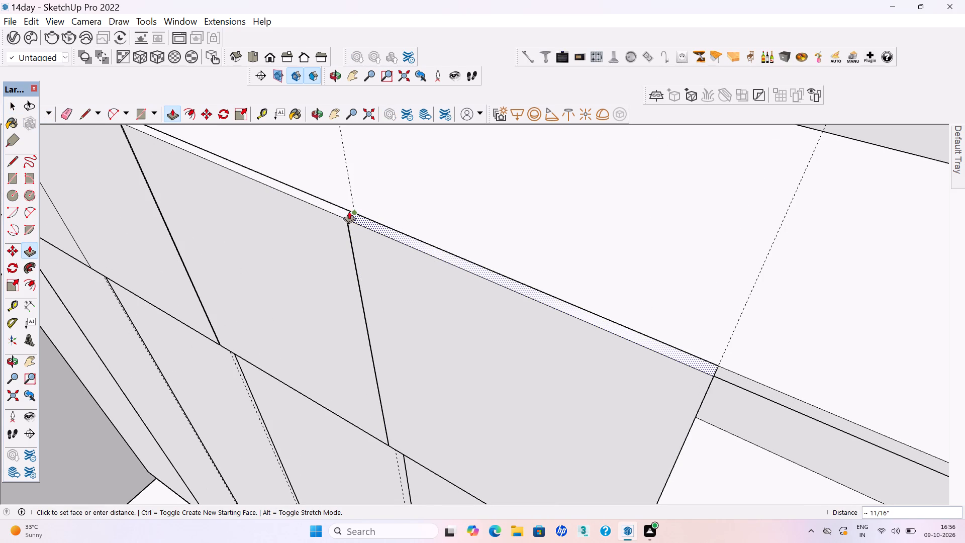
click(350, 210)
key(space)
Clear the selection and save the model with the fifth overhead door panel in place.
scroll(407, 248, down, 18)
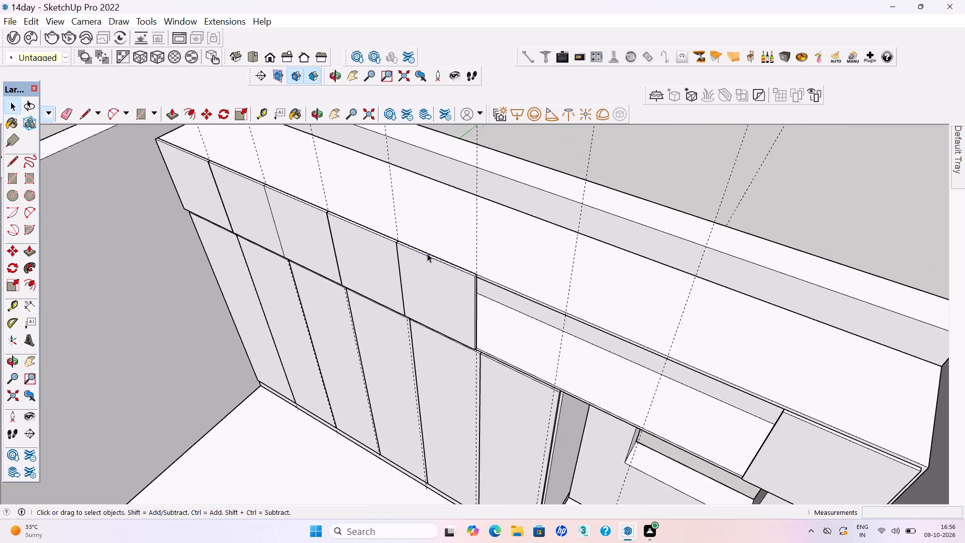
scroll(427, 253, down, 2)
click(625, 196)
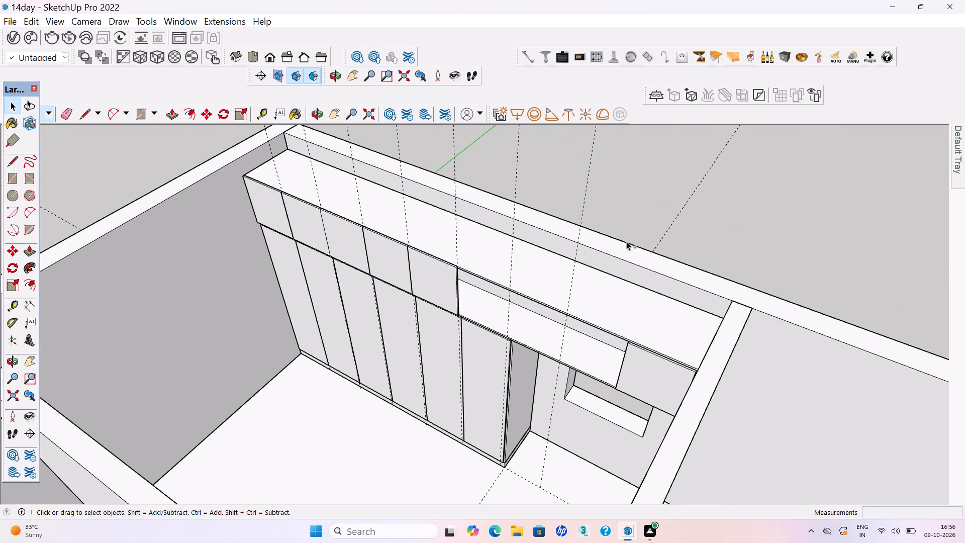
key(ctrl+s)
key(ctrl+s)
key(ctrl+s)
key(ctrl+s)
Draw the sixth door rectangle, about 1' 9 1/16" by 1' 11 3/8", from the fifth panel's upper corner to the next guide's lower end.
key(r)
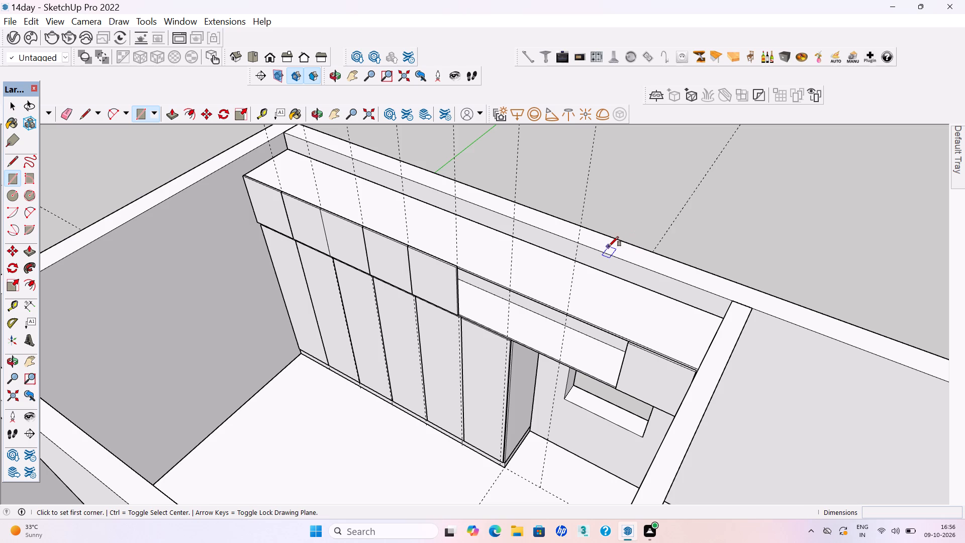
scroll(507, 276, up, 4)
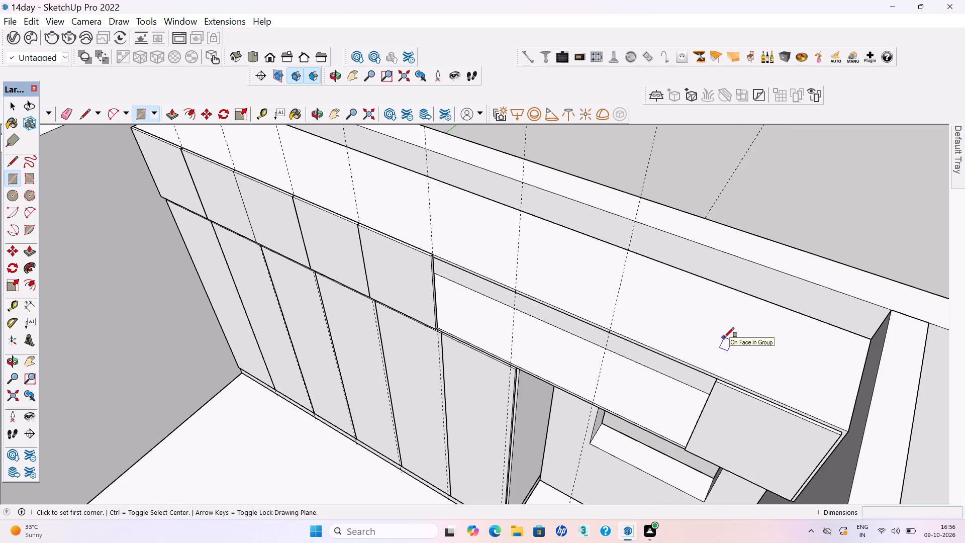
scroll(479, 145, up, 5)
scroll(458, 370, up, 8)
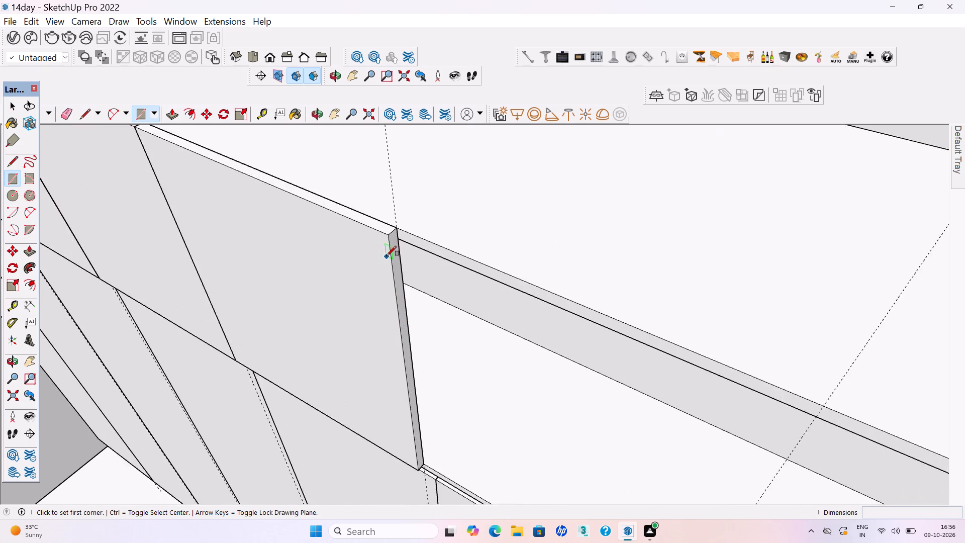
scroll(387, 256, up, 7)
click(407, 212)
scroll(421, 218, down, 3)
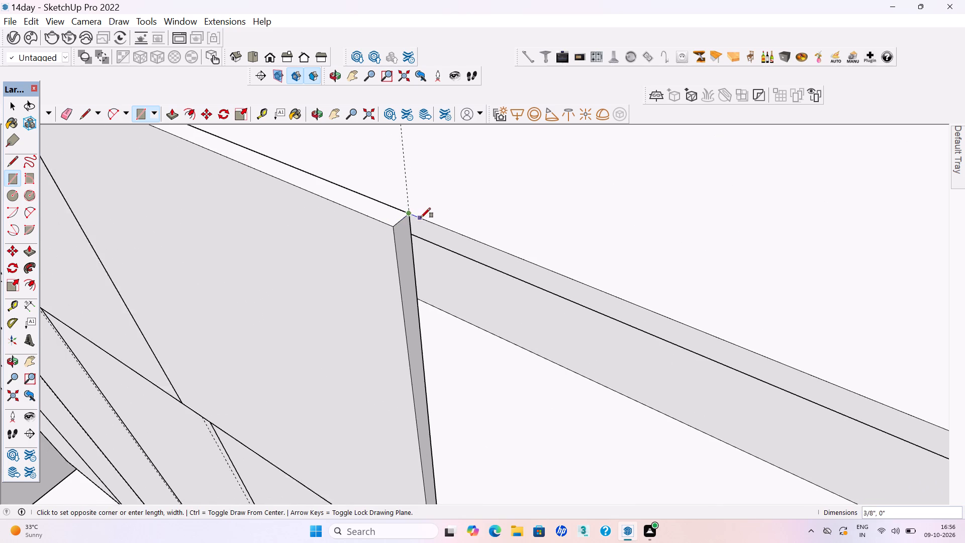
scroll(421, 218, down, 19)
scroll(506, 340, up, 7)
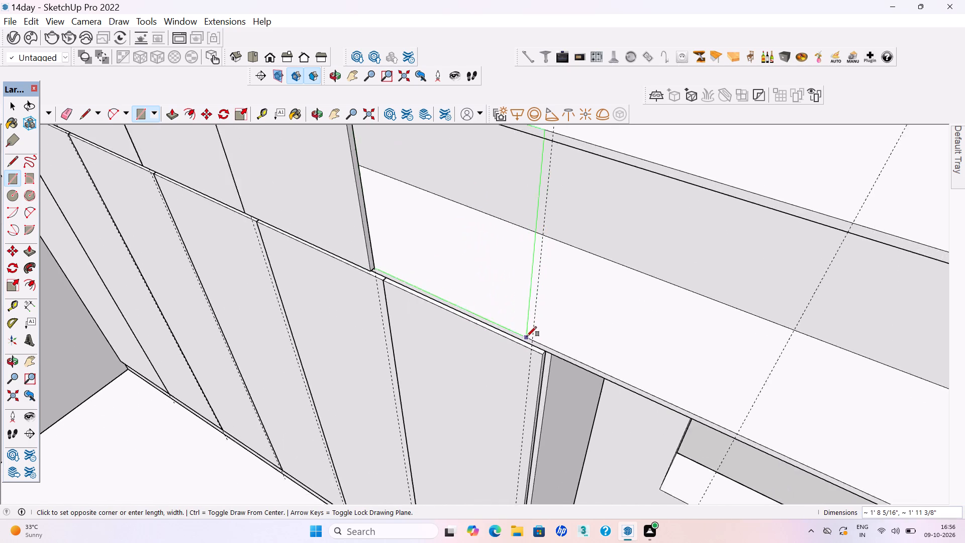
scroll(526, 336, up, 7)
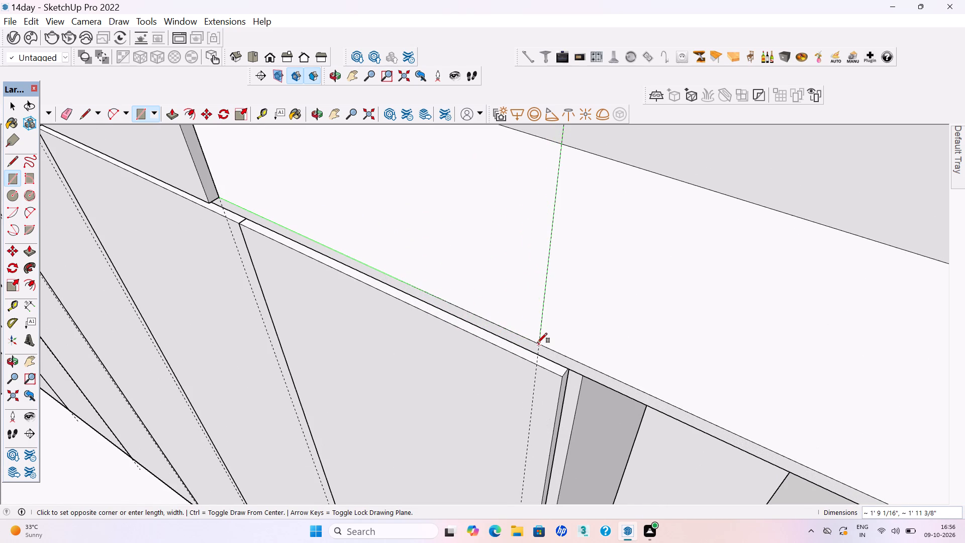
click(537, 343)
Push/Pull the sixth door rectangle outward about 11/16", matching the fifth panel's front face.
scroll(532, 344, down, 16)
key(p)
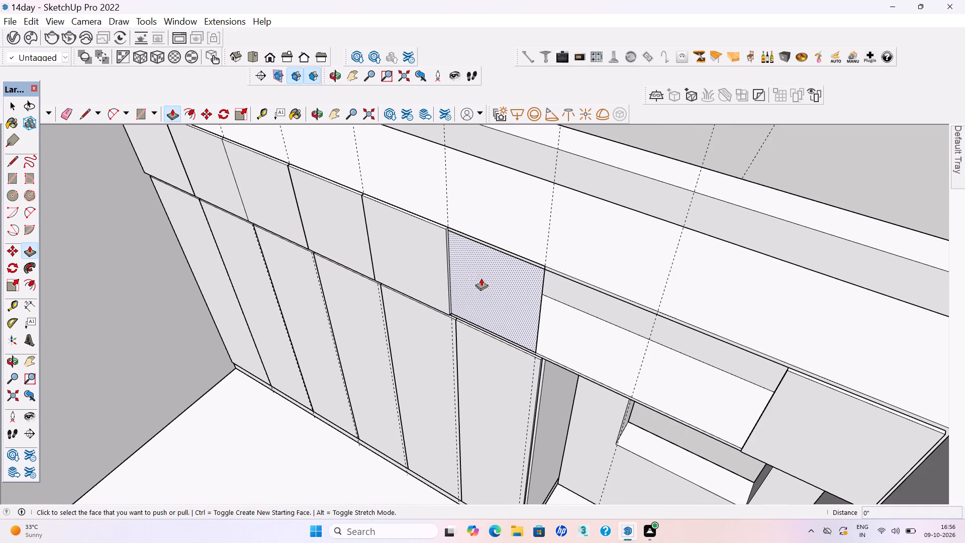
click(458, 249)
click(421, 234)
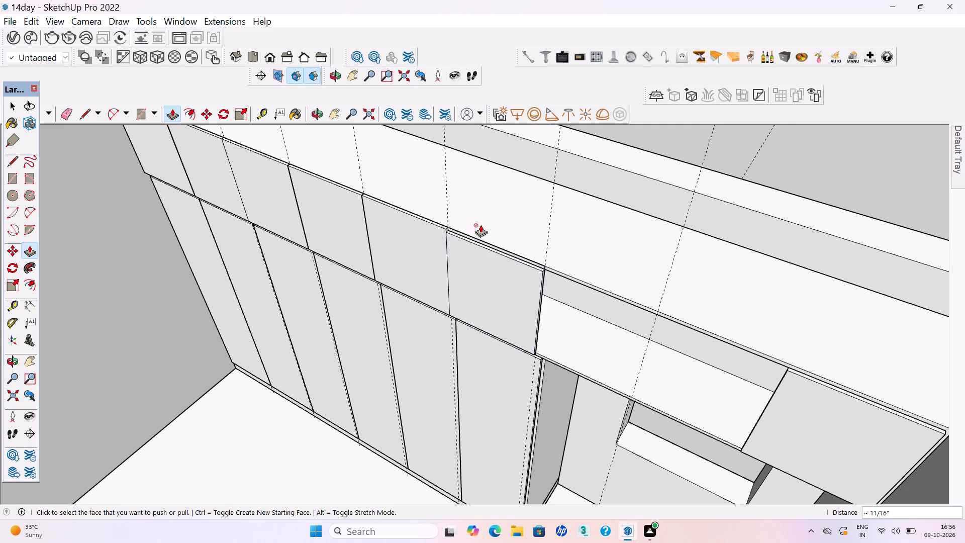
Push/Pull the sixth door panel's top face up about 11/16", flush with the fifth panel's top edge.
key(space)
scroll(480, 225, up, 11)
click(513, 261)
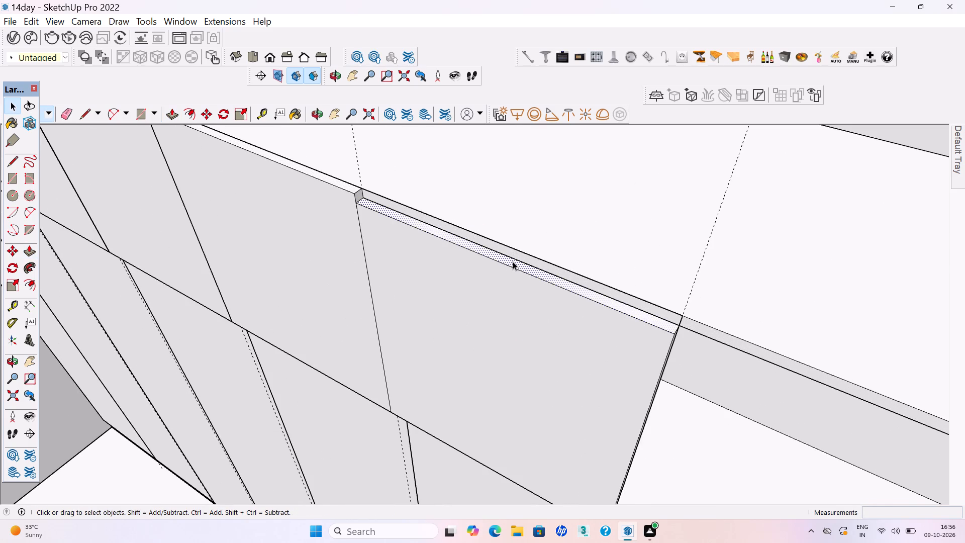
key(p)
click(487, 248)
click(472, 233)
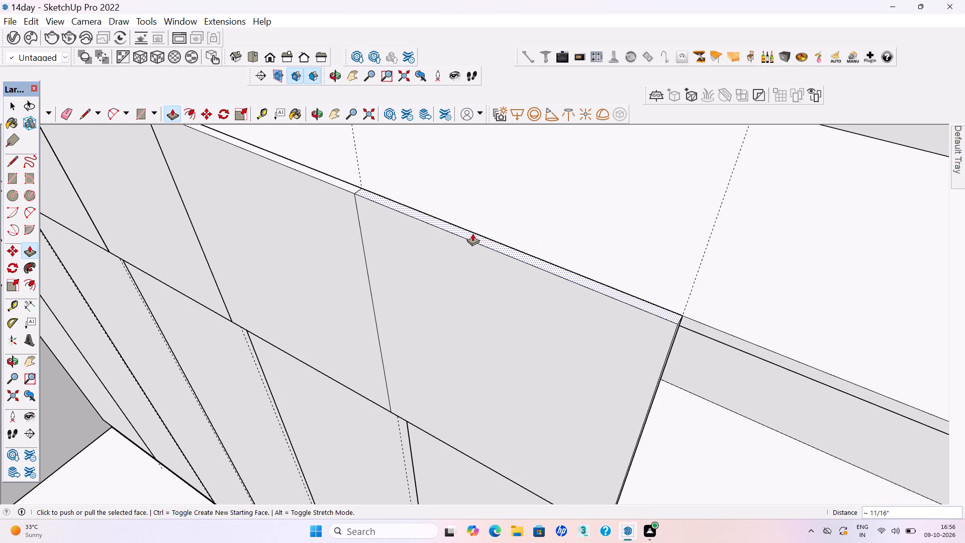
key(space)
Clear the selection and save the model with the sixth overhead door panel in place.
scroll(487, 243, down, 10)
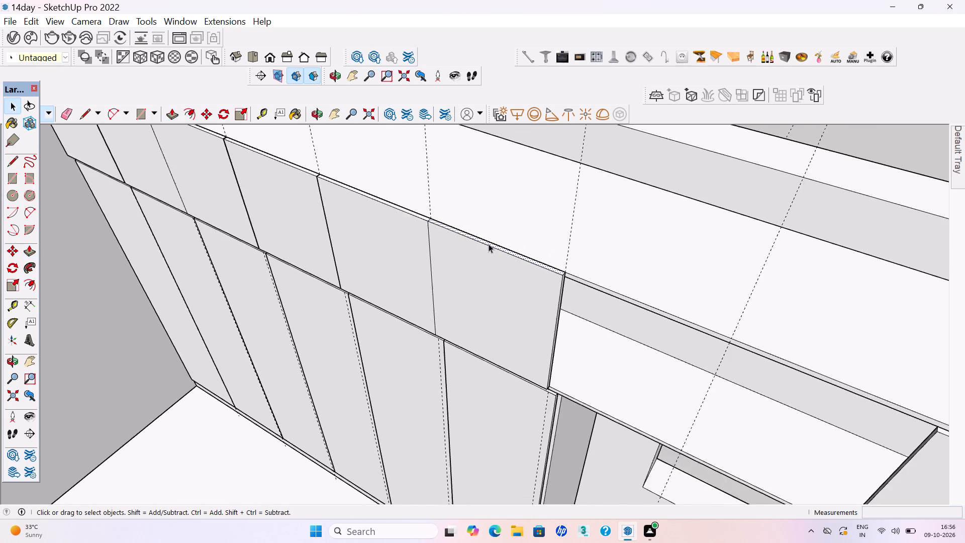
scroll(489, 244, down, 8)
click(746, 201)
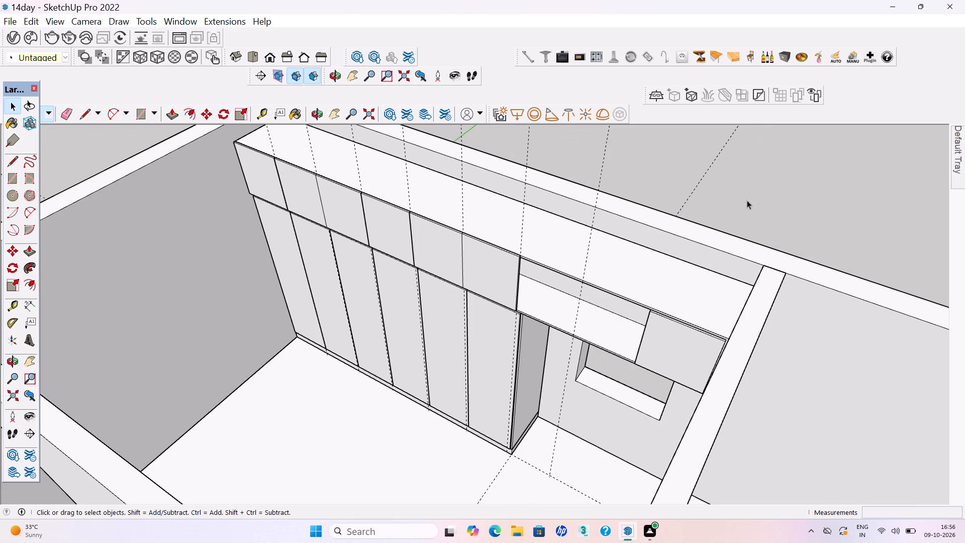
key(ctrl+s)
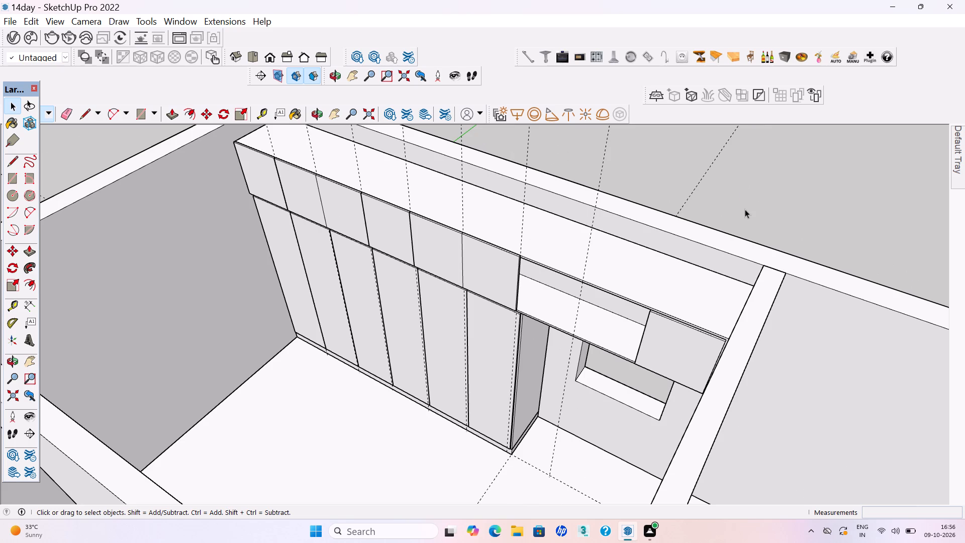
Draw the seventh overhead door rectangle, about 1' 8 11/16" by 1' 11 3/8", from the sixth panel's upper corner to the next guide's lower end.
scroll(710, 219, down, 2)
middle_drag(623, 264, 642, 230)
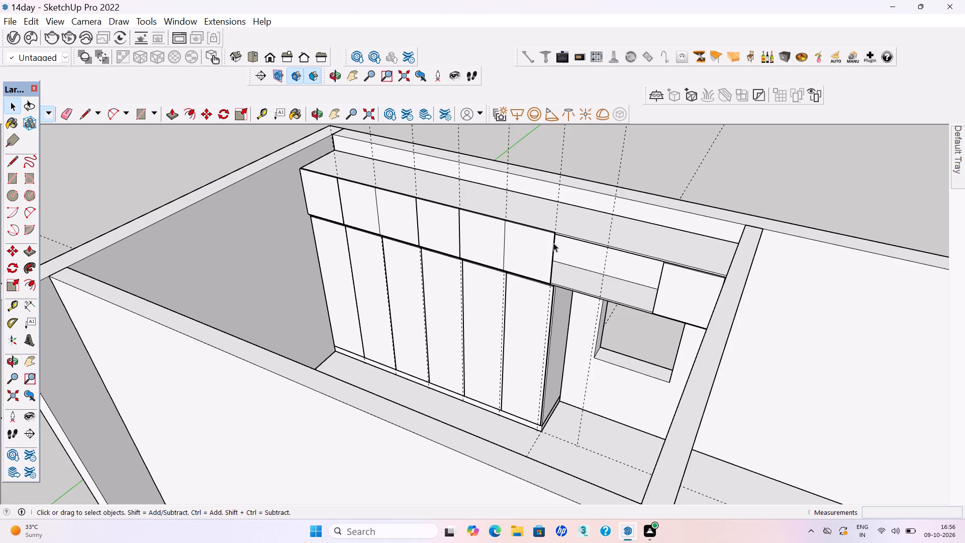
scroll(574, 240, up, 18)
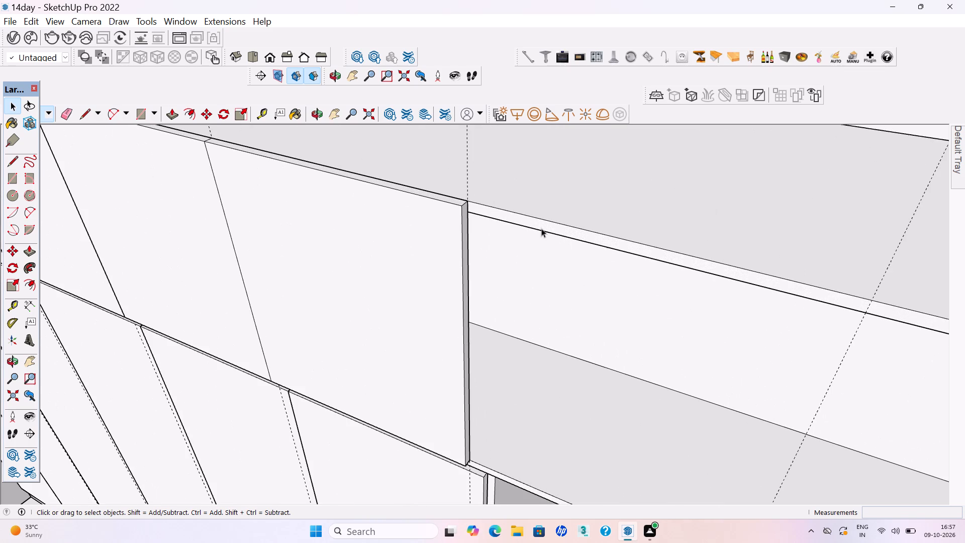
key(r)
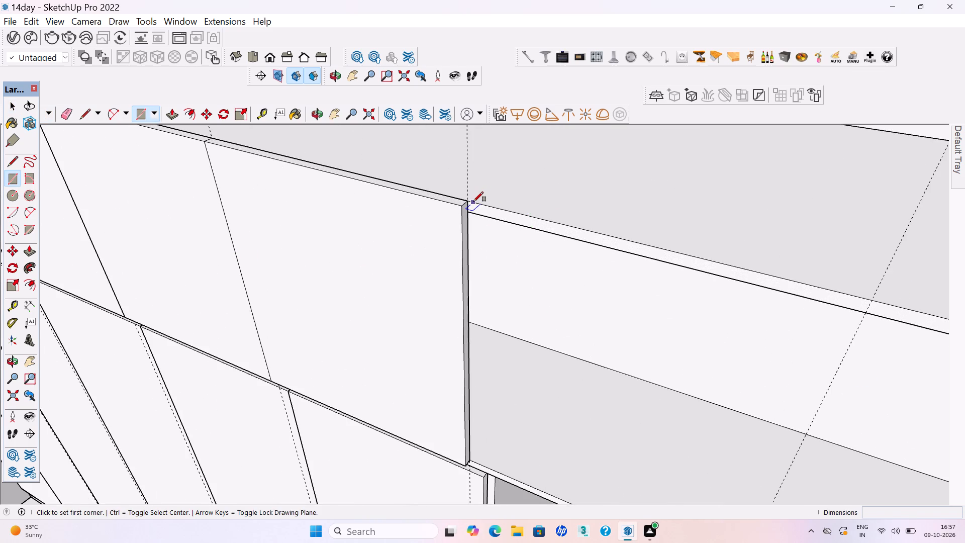
click(473, 202)
scroll(472, 200, down, 8)
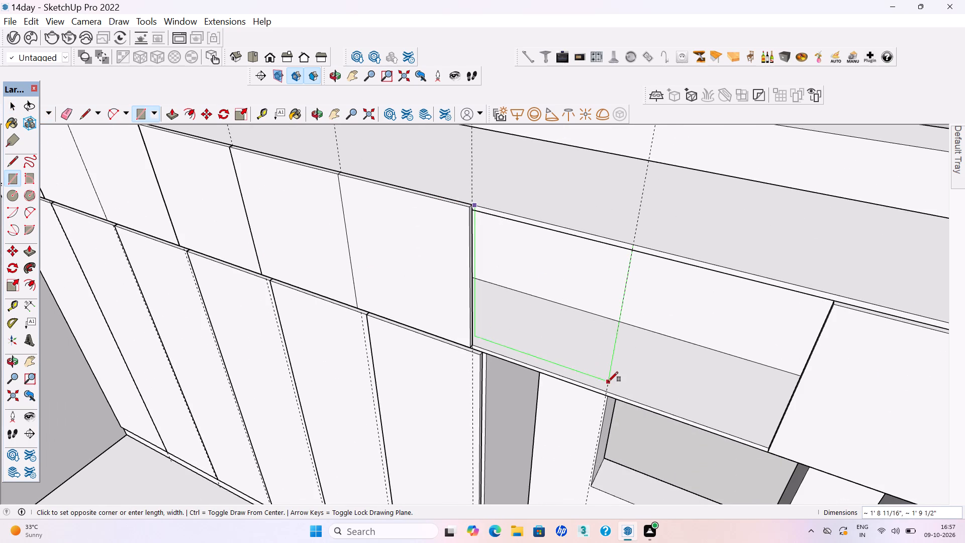
click(608, 390)
Push/Pull the seventh door rectangle outward, matching the sixth panel's front face.
key(p)
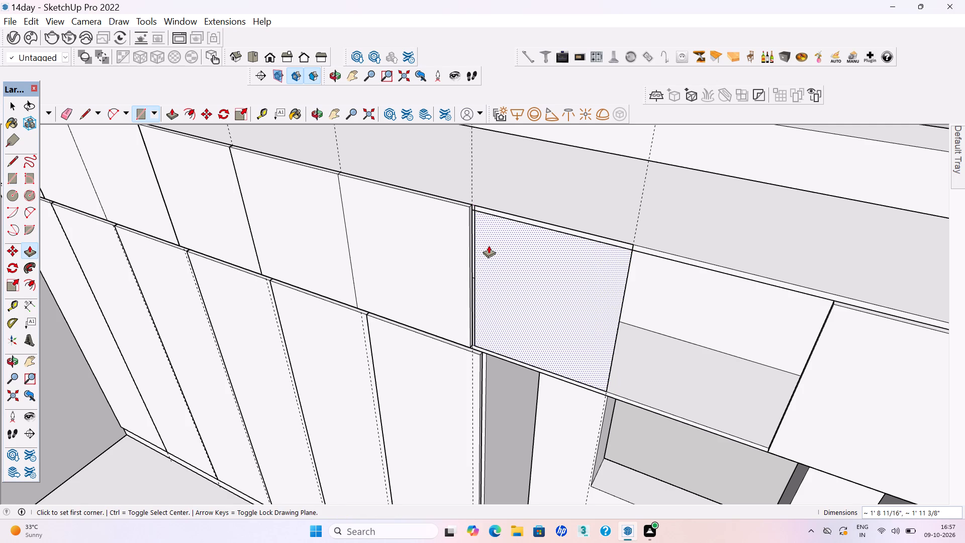
click(489, 245)
click(455, 230)
key(space)
Push/Pull the seventh door panel's top face up about 11/16", flush with the sixth panel's top edge.
scroll(529, 214, up, 4)
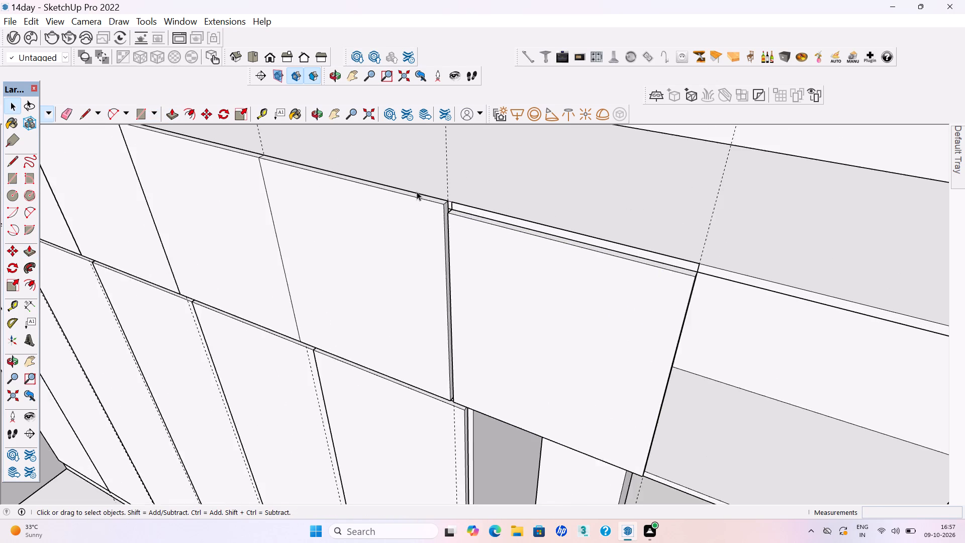
scroll(417, 192, up, 6)
middle_drag(466, 230, 472, 303)
scroll(482, 286, up, 3)
click(477, 279)
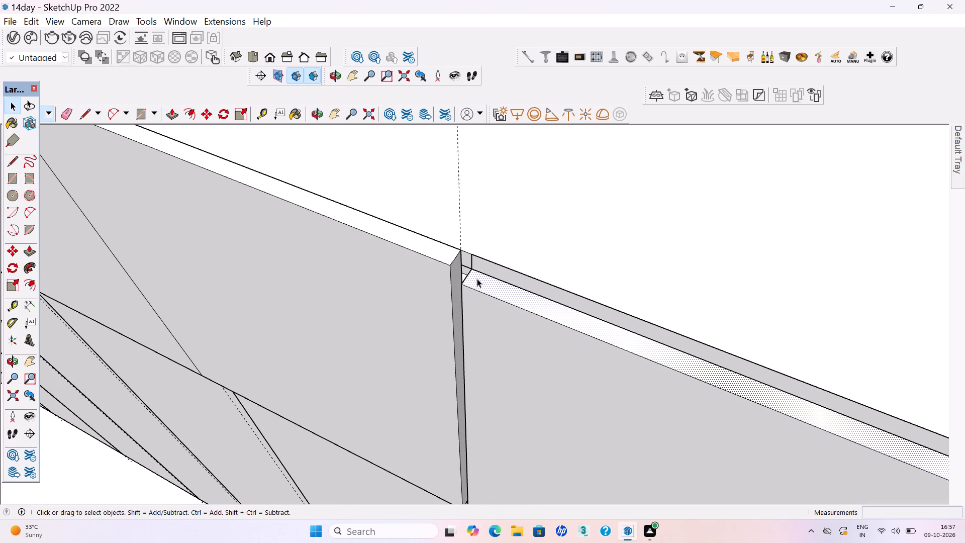
key(p)
click(475, 280)
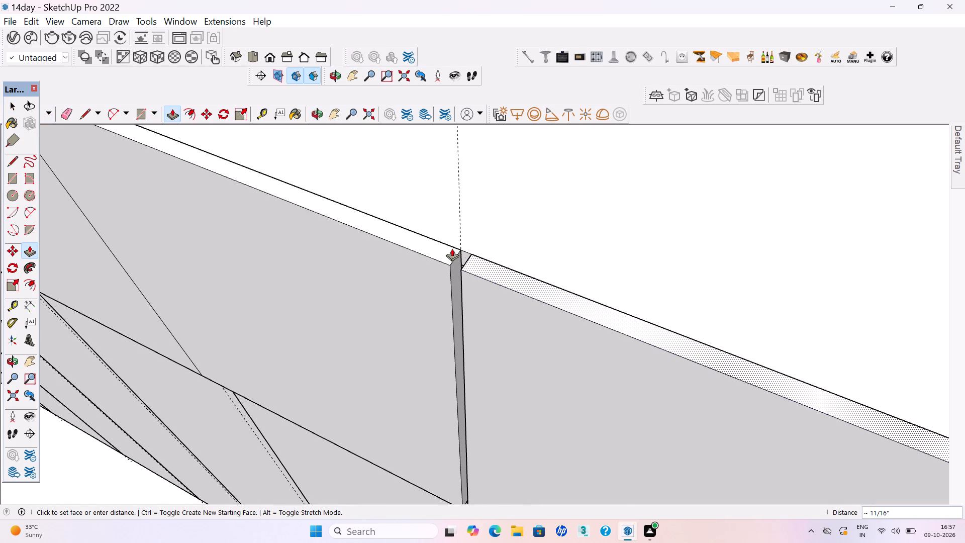
click(452, 248)
key(space)
Clear the selection and save the model with the seventh overhead door panel in place.
scroll(459, 255, down, 20)
scroll(459, 255, down, 5)
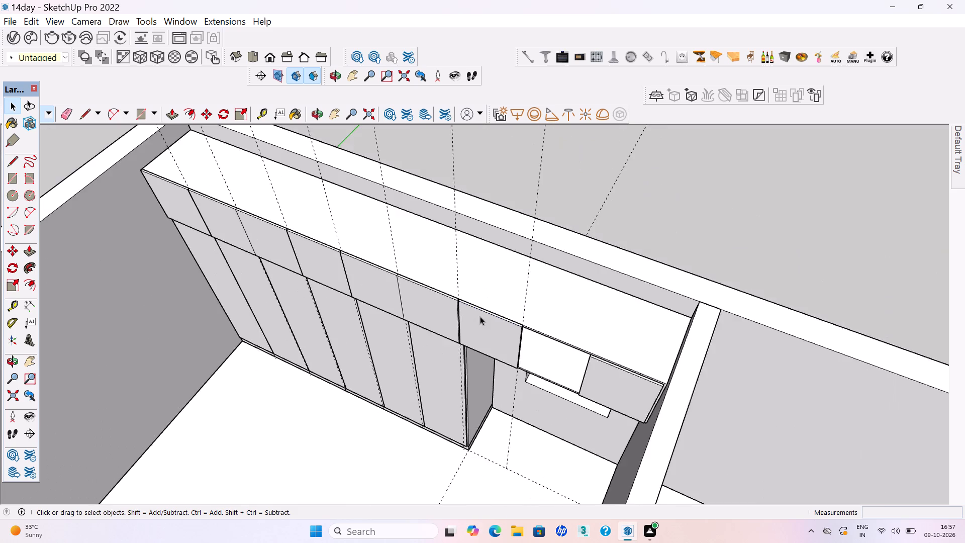
middle_drag(486, 304, 507, 263)
click(679, 224)
key(ctrl+s)
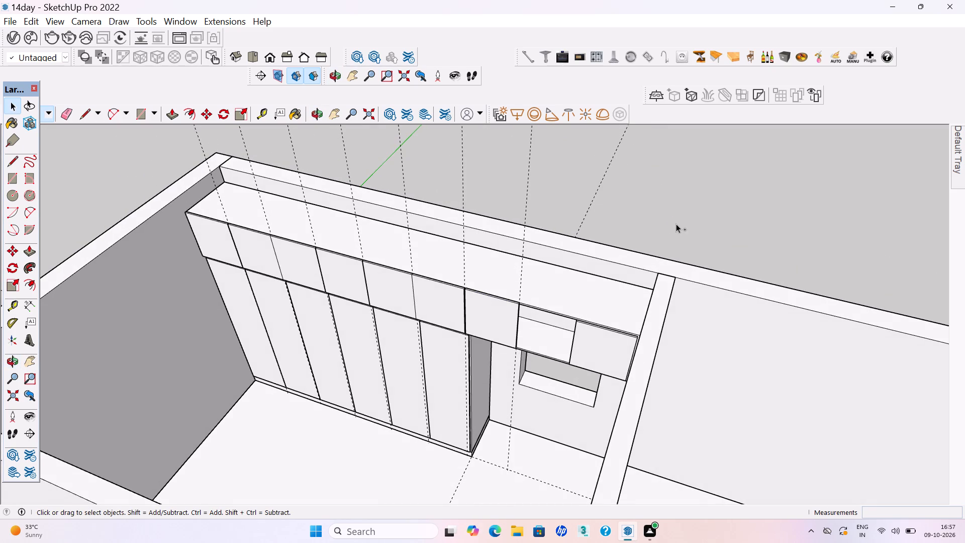
Draw the eighth overhead door rectangle from the seventh panel's upper corner to just short of the end panel's lower corner.
key(r)
scroll(516, 327, up, 4)
scroll(559, 305, up, 6)
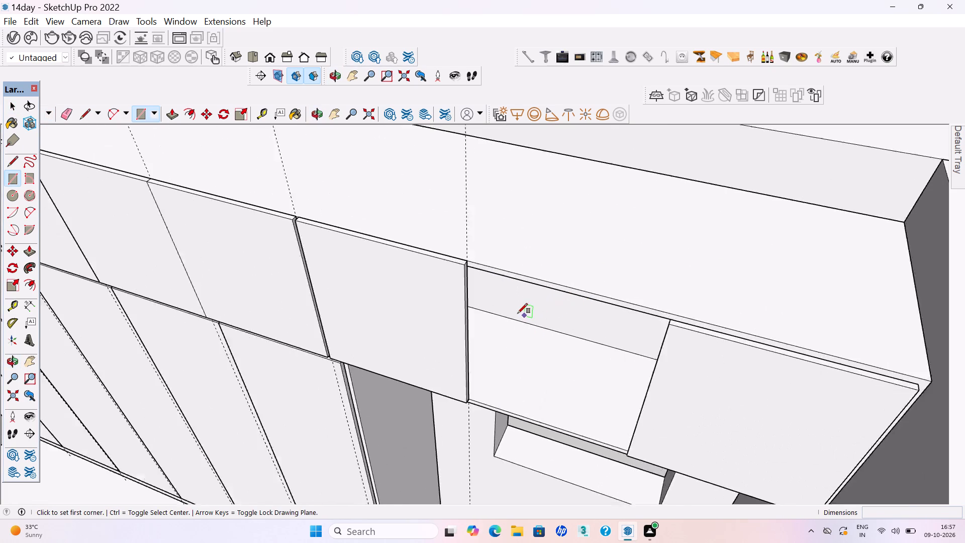
scroll(518, 313, up, 2)
scroll(438, 246, up, 15)
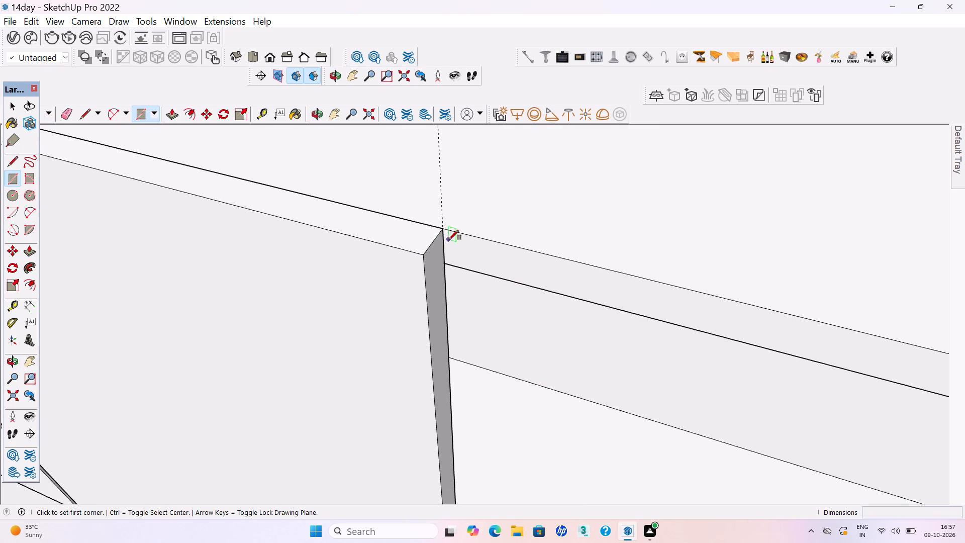
click(446, 230)
scroll(446, 230, down, 14)
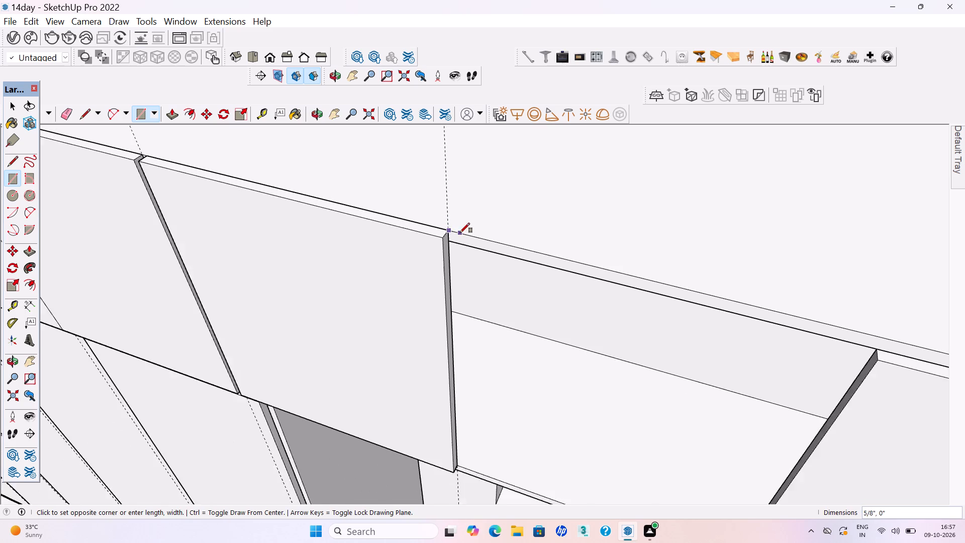
scroll(460, 233, down, 3)
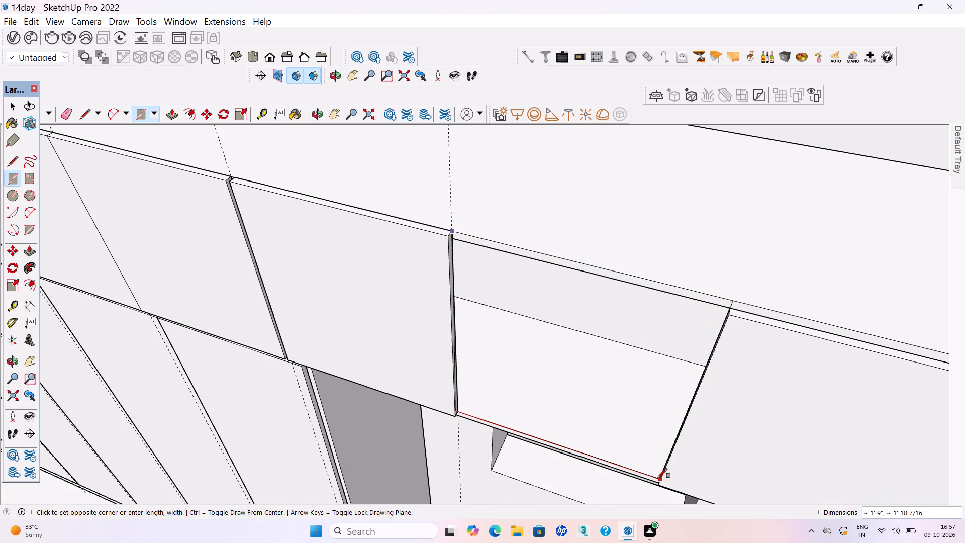
click(653, 475)
Push/Pull the eighth door rectangle outward, matching the seventh panel's front face.
key(p)
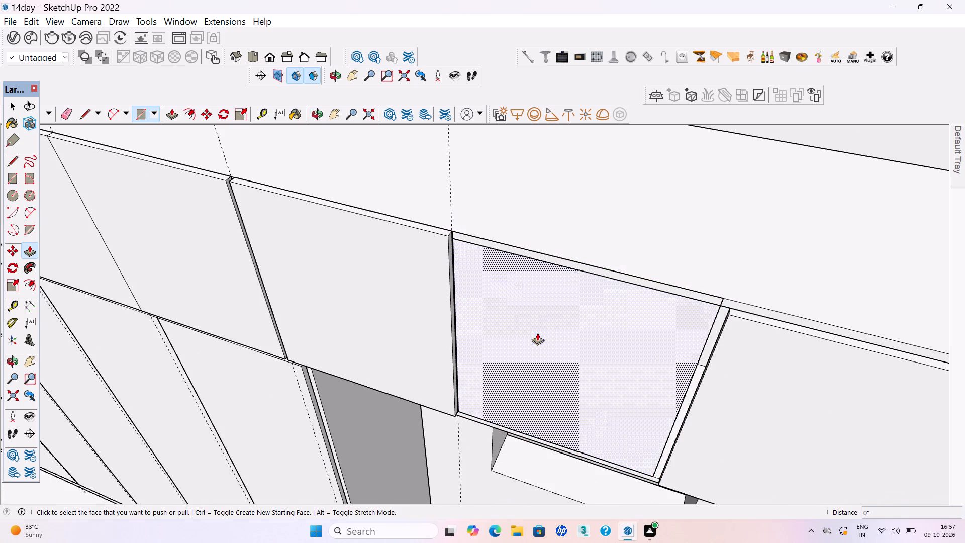
click(493, 268)
click(424, 249)
key(space)
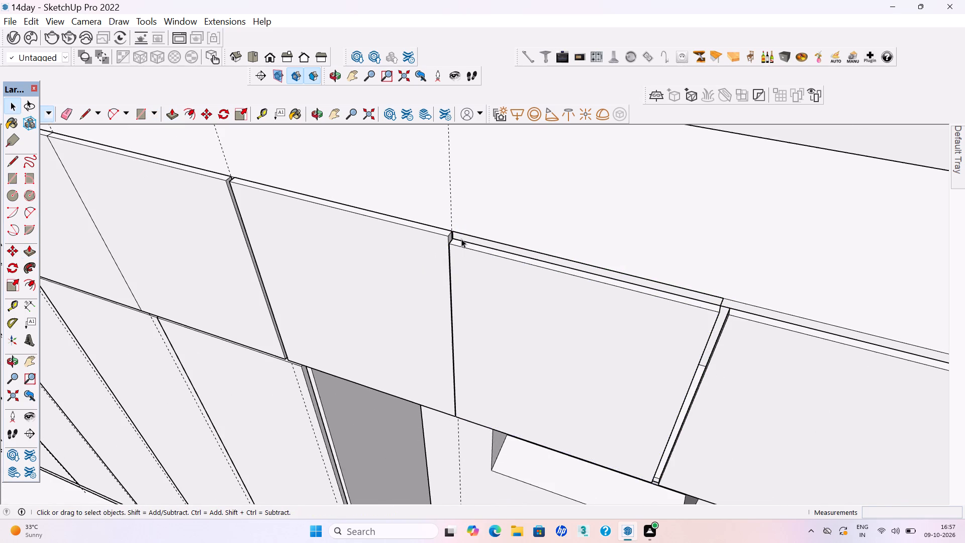
Push/Pull the eighth door panel's top face up, flush with the seventh panel's top edge, and clear the selection.
scroll(467, 233, up, 3)
click(471, 248)
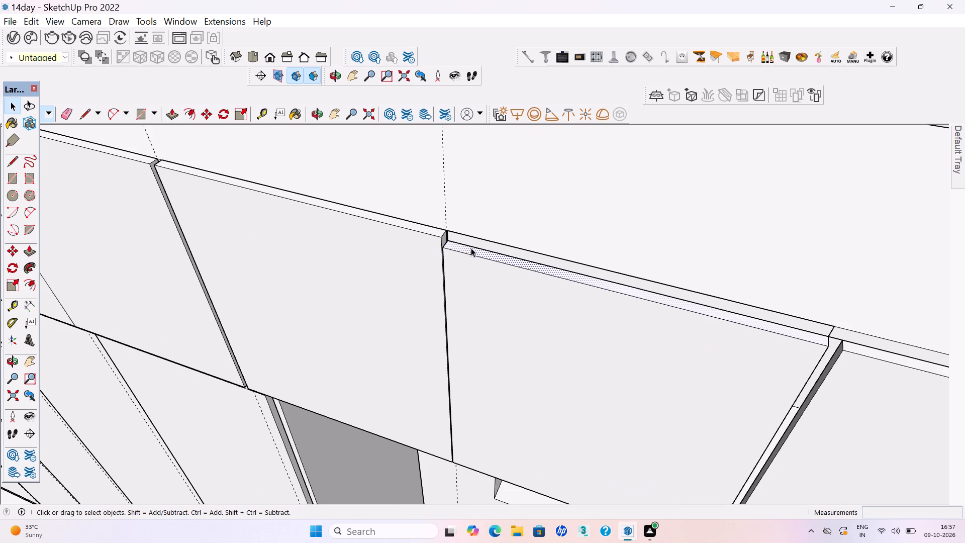
key(p)
scroll(448, 233, up, 9)
click(462, 279)
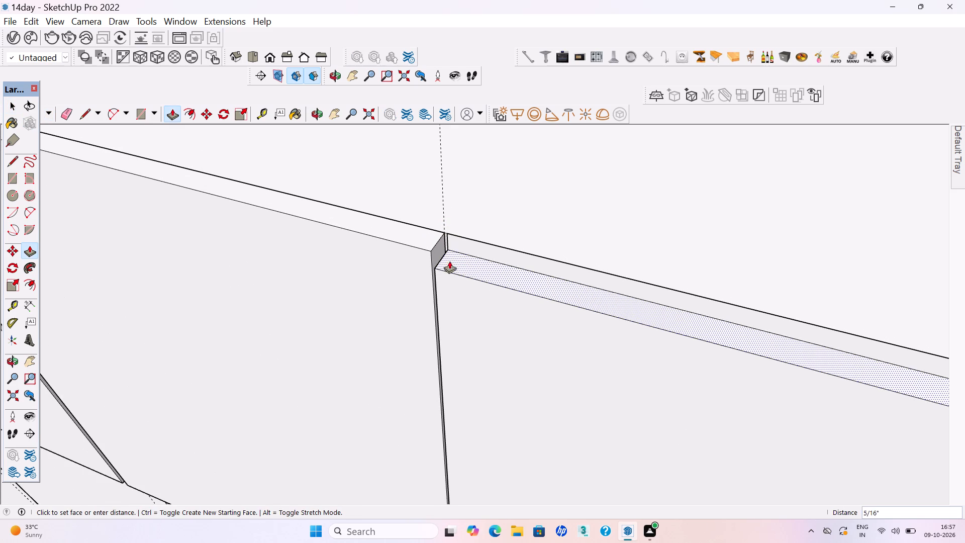
click(436, 243)
key(space)
scroll(398, 252, down, 9)
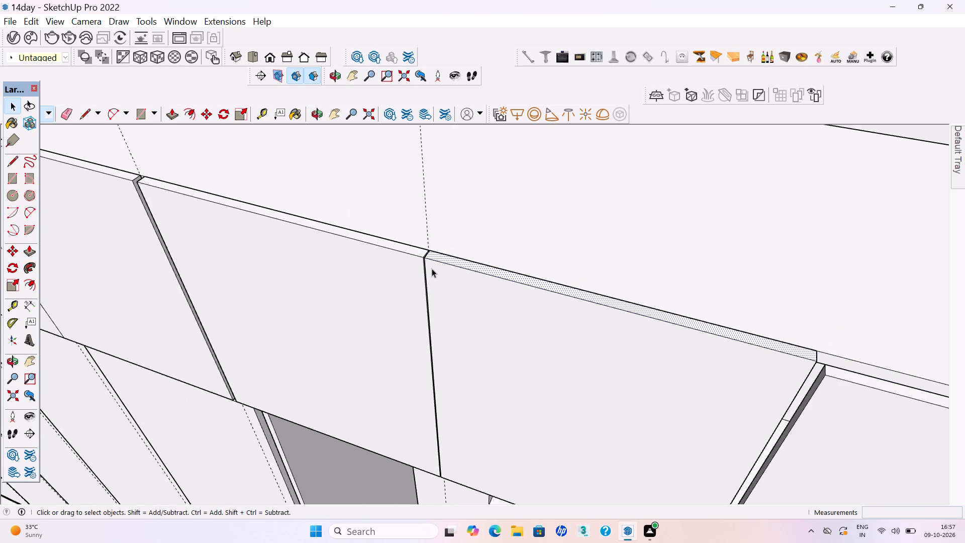
scroll(432, 268, down, 17)
click(611, 164)
Push/Pull the ninth, end door panel's top face up, flush with the overhead unit's top edge.
scroll(534, 248, up, 5)
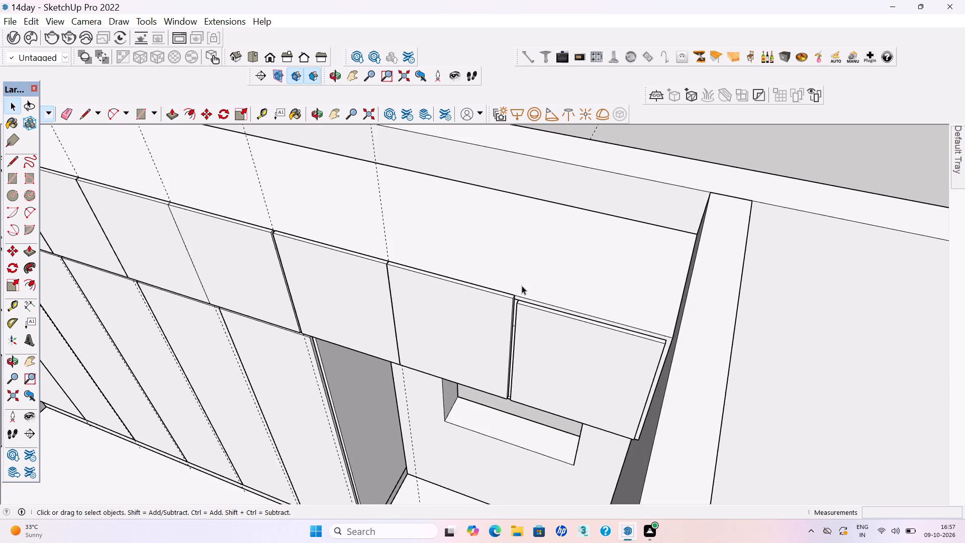
scroll(522, 286, up, 14)
click(517, 309)
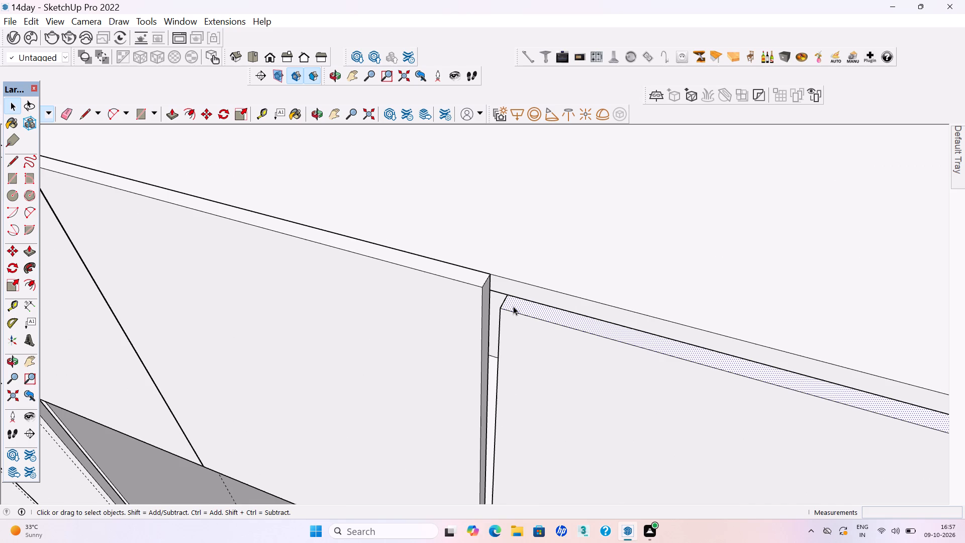
key(p)
click(509, 300)
click(516, 278)
key(space)
Push/Pull the ninth door panel's side face about 7/16" toward the eighth panel to narrow the gap between them.
scroll(506, 292, down, 4)
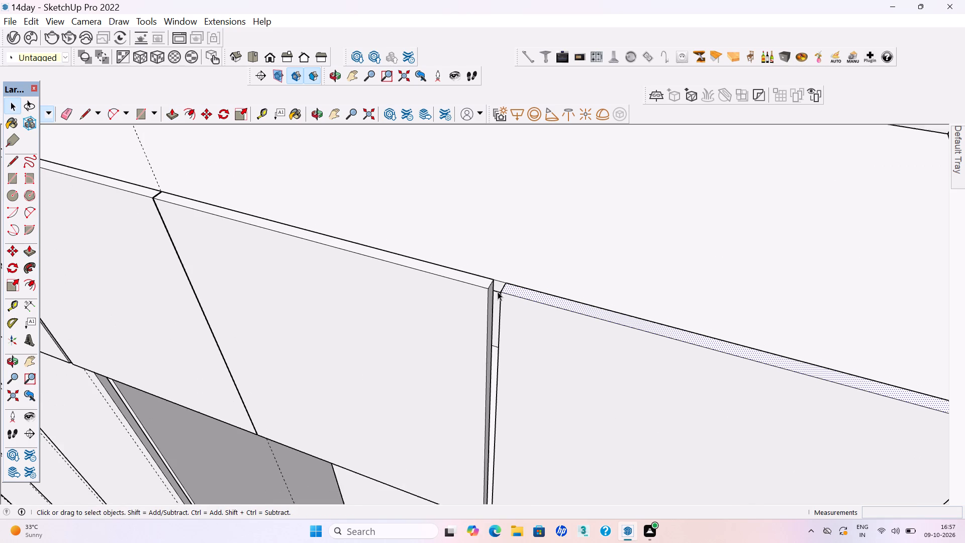
scroll(496, 292, up, 12)
scroll(496, 323, down, 5)
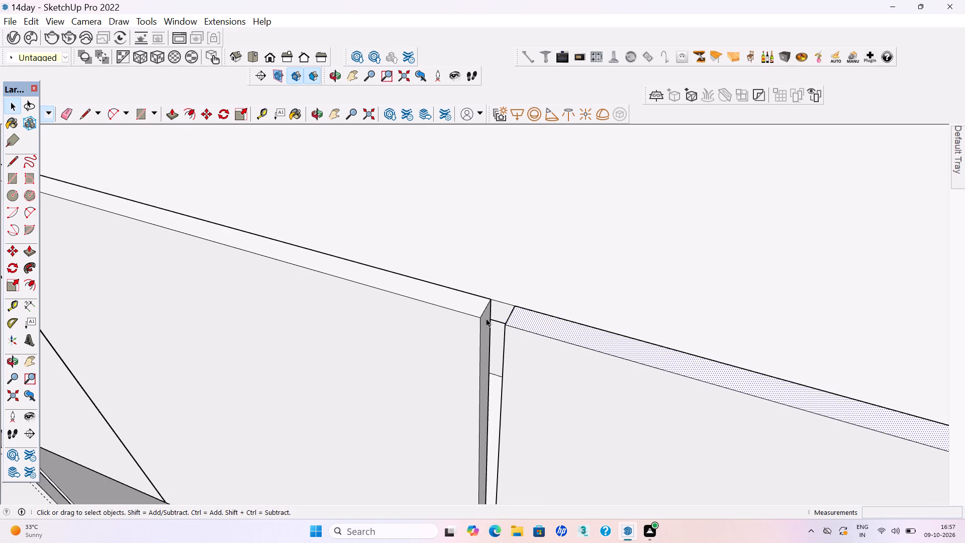
middle_drag(482, 309, 660, 341)
scroll(488, 312, up, 5)
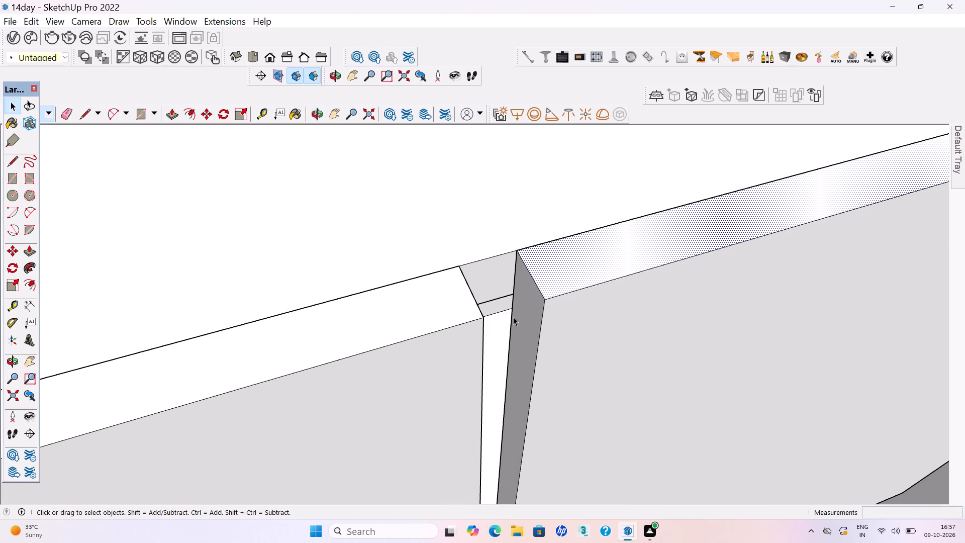
click(517, 319)
key(p)
click(522, 302)
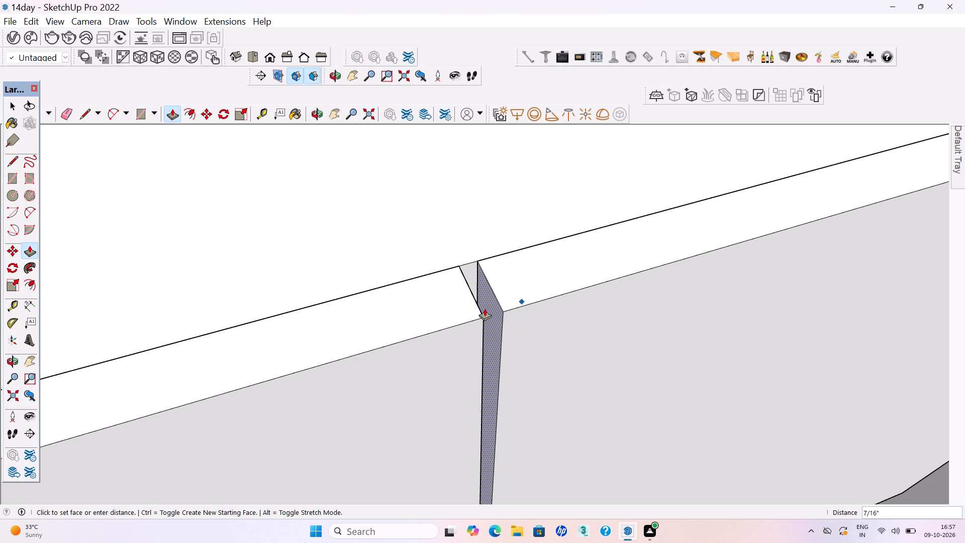
click(485, 308)
Clear the selection and save the model with all nine overhead door panels fitted.
scroll(481, 308, down, 20)
scroll(481, 308, down, 6)
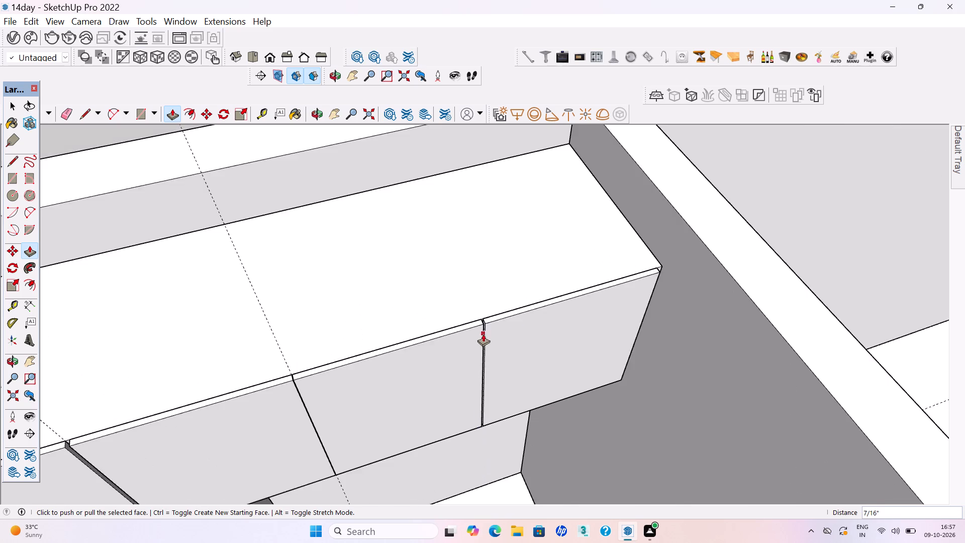
scroll(483, 334, down, 11)
key(space)
click(475, 222)
scroll(483, 239, down, 4)
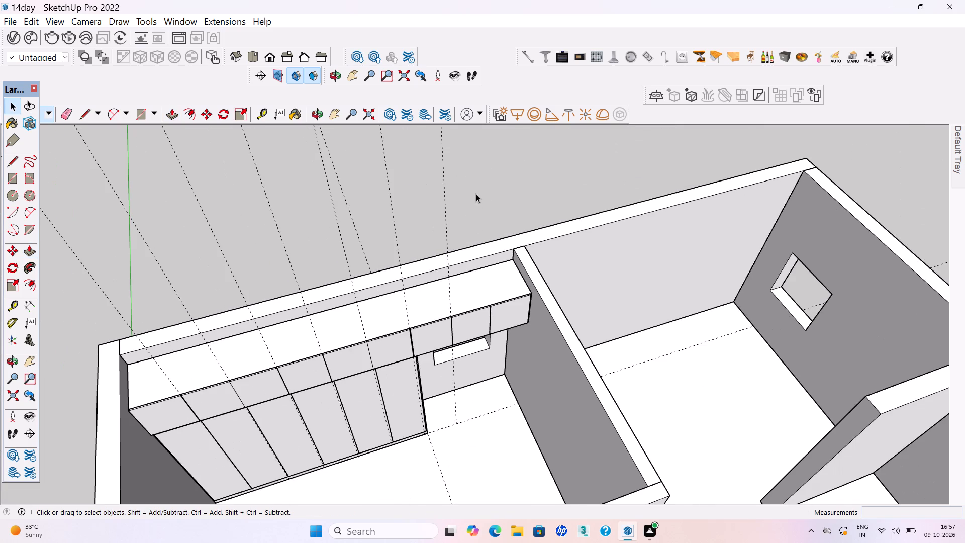
click(476, 194)
scroll(549, 249, down, 4)
middle_drag(581, 276, 500, 285)
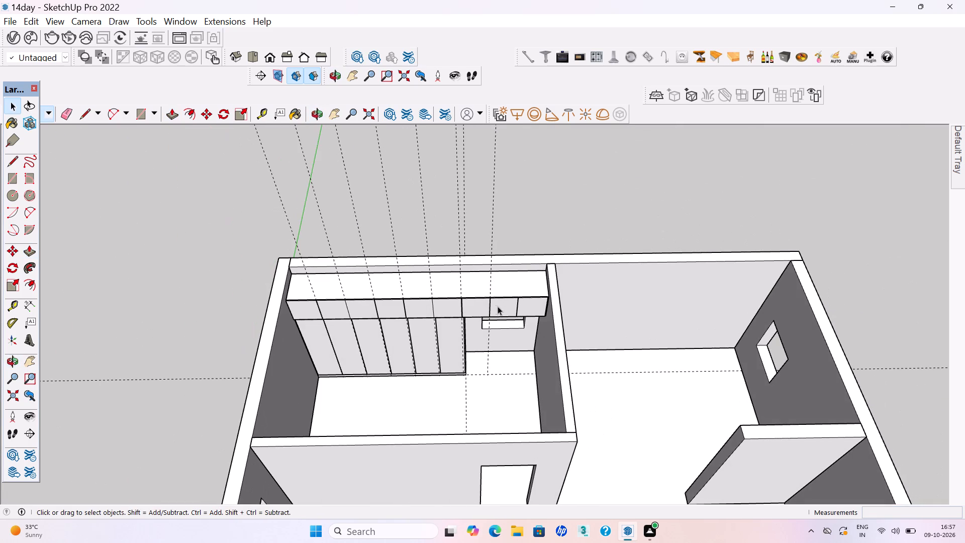
key(ctrl+s)
key(ctrl+s)
Select and delete the construction guides extending above the corner room's cabinet and overhead unit.
scroll(337, 212, down, 3)
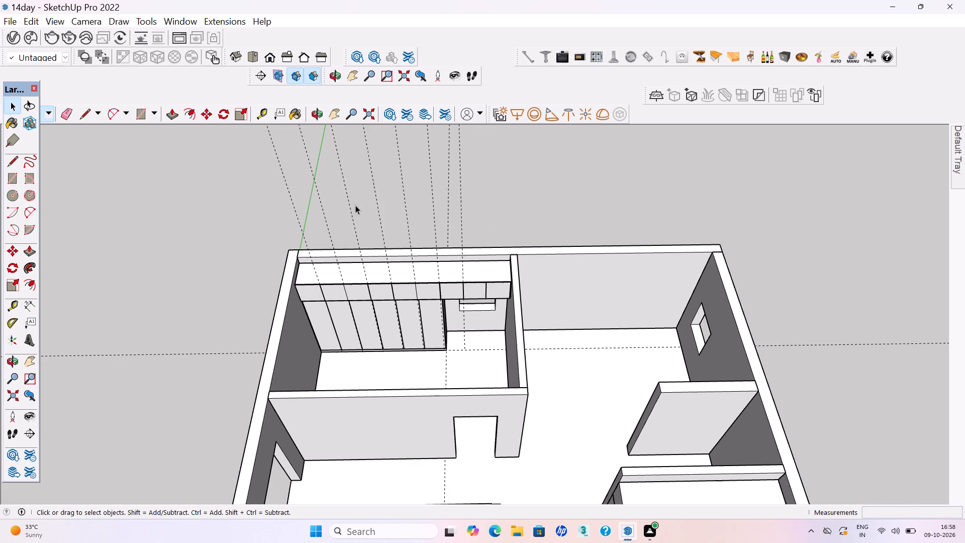
middle_drag(345, 210, 306, 213)
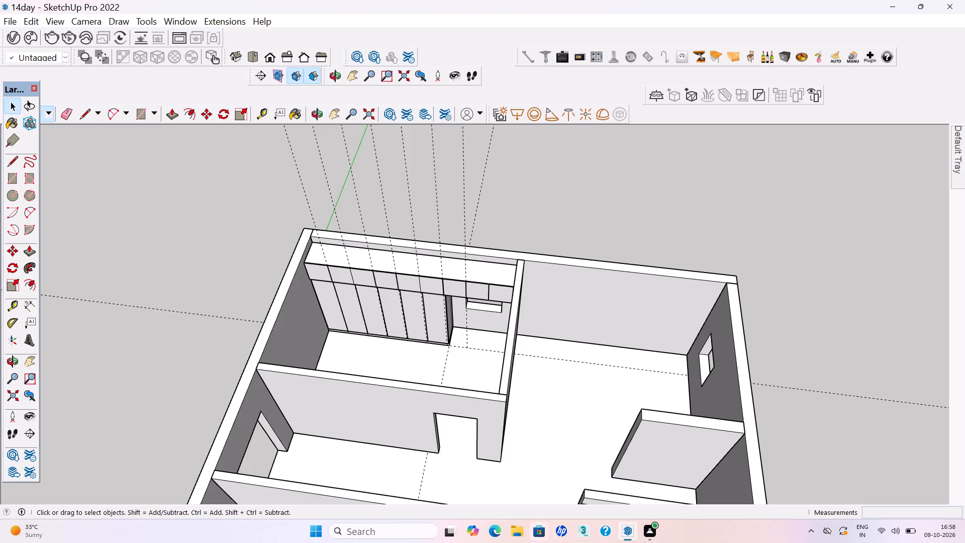
scroll(436, 262, down, 3)
middle_drag(393, 246, 423, 225)
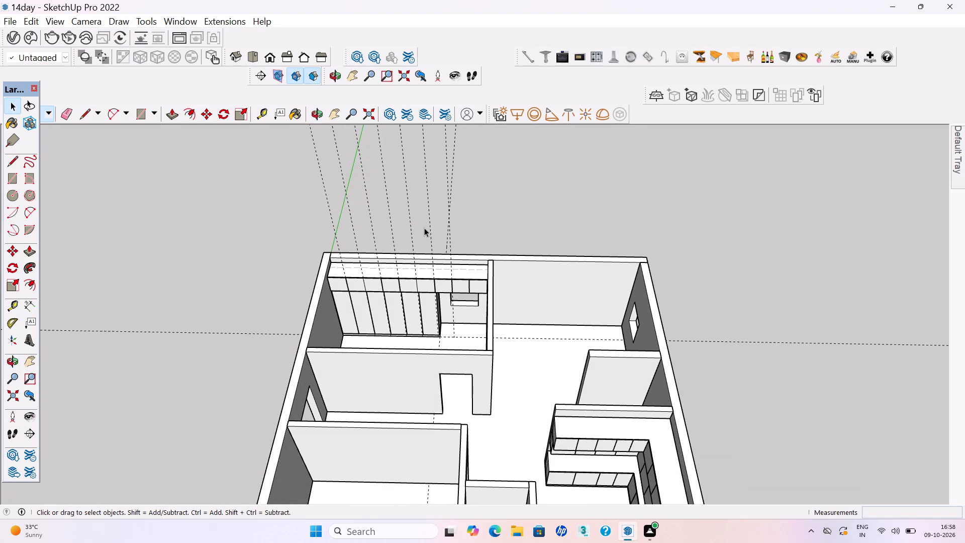
scroll(471, 246, down, 2)
middle_drag(409, 273, 409, 194)
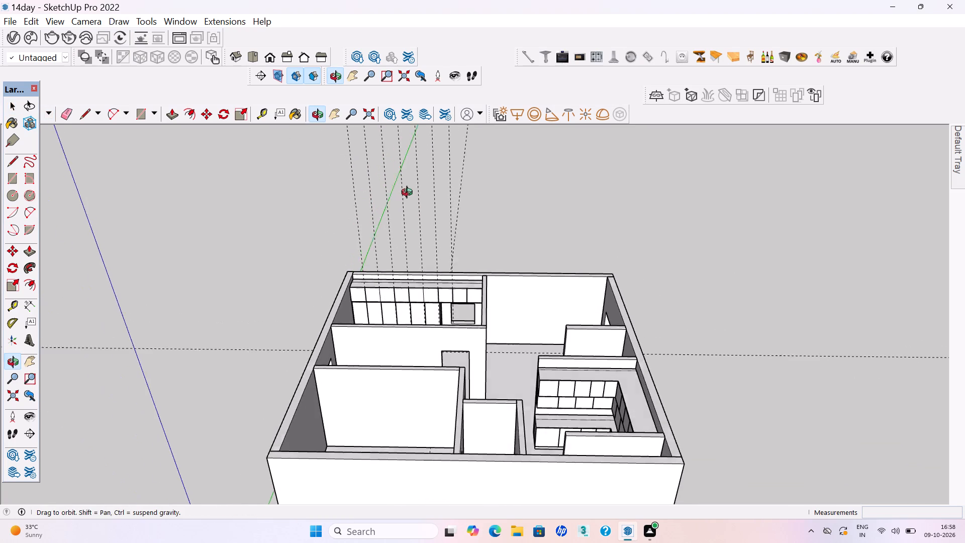
middle_drag(409, 194, 409, 189)
drag(499, 217, 330, 153)
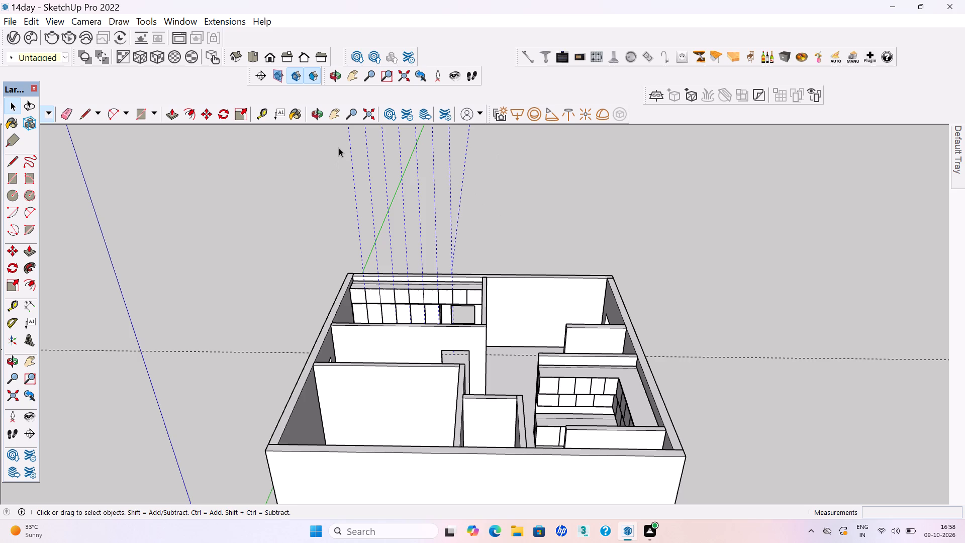
key(Delete)
Save the model with the cabinet's construction guides removed.
key(ctrl+s)
key(ctrl+s)
key(ctrl+s)
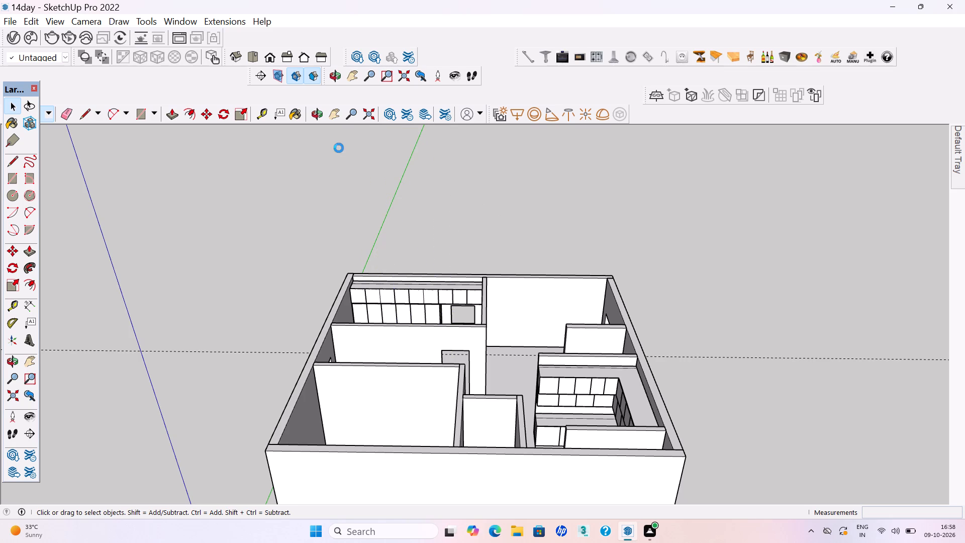
Save the model again with the corner room's cabinet and overhead unit complete.
scroll(362, 192, down, 2)
scroll(399, 216, down, 1)
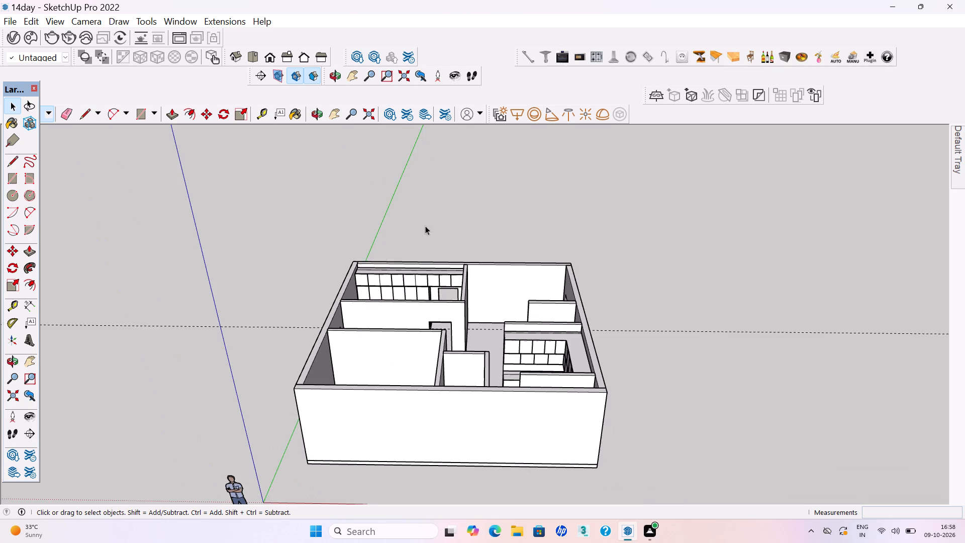
middle_drag(433, 260, 423, 310)
middle_click(423, 310)
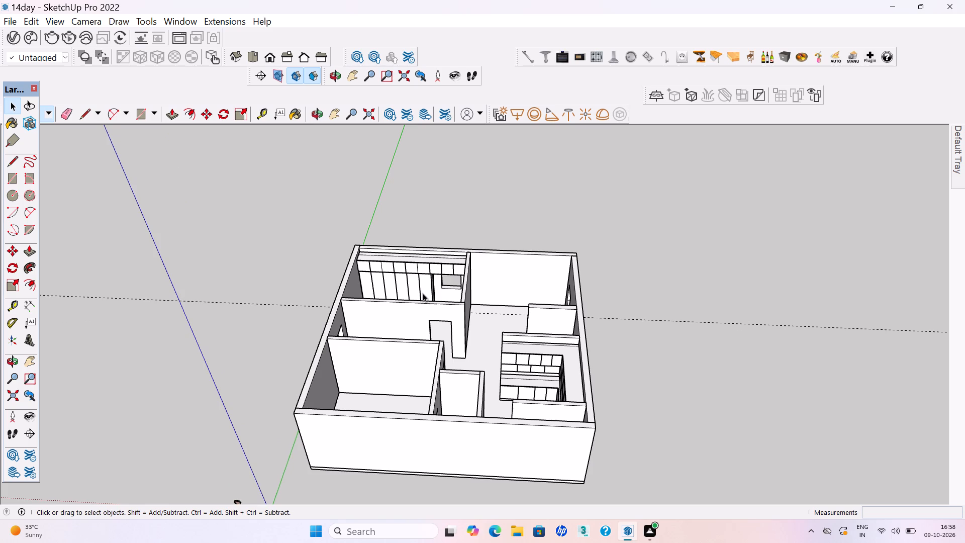
middle_drag(473, 253, 468, 302)
key(ctrl+s)
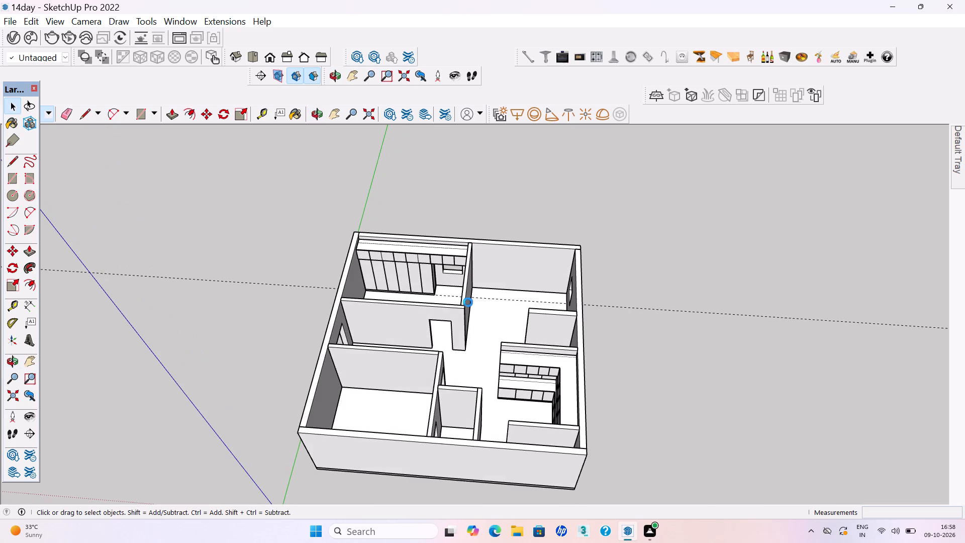
key(ctrl+s)
key(ctrl+s)
Place a horizontal guide 2' 7" above the floor edge on the wall beneath the corner room's window.
scroll(476, 300, down, 2)
middle_drag(426, 309, 441, 276)
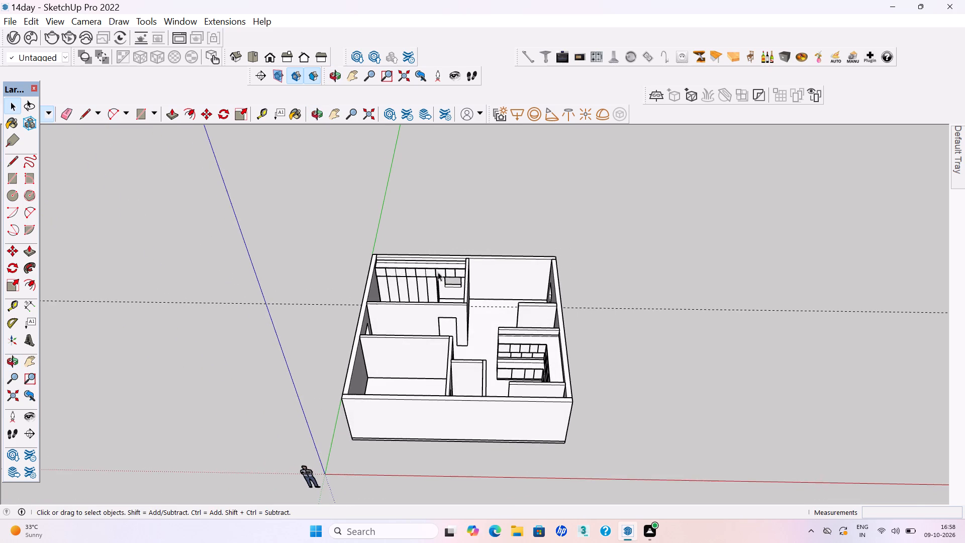
scroll(430, 247, up, 17)
middle_drag(460, 305, 460, 287)
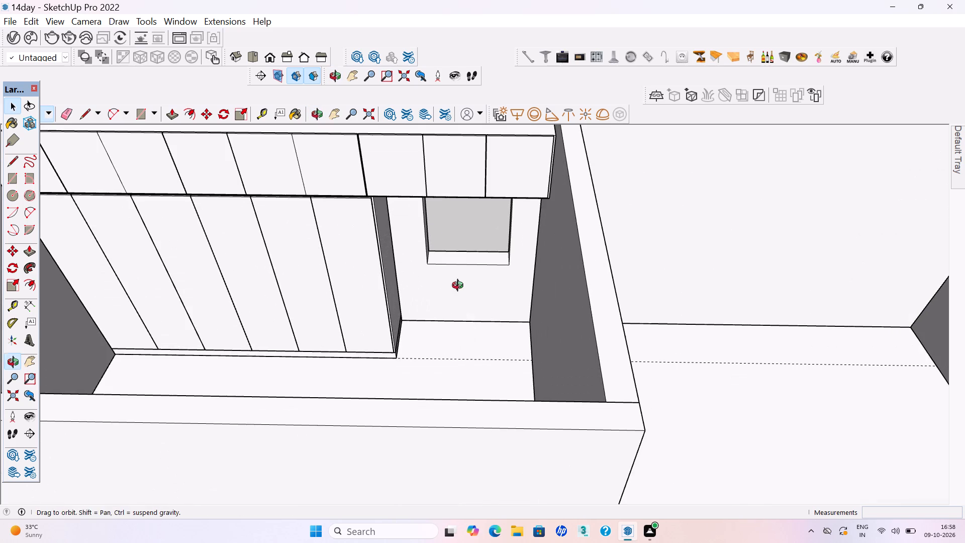
middle_drag(460, 287, 462, 268)
scroll(469, 260, up, 6)
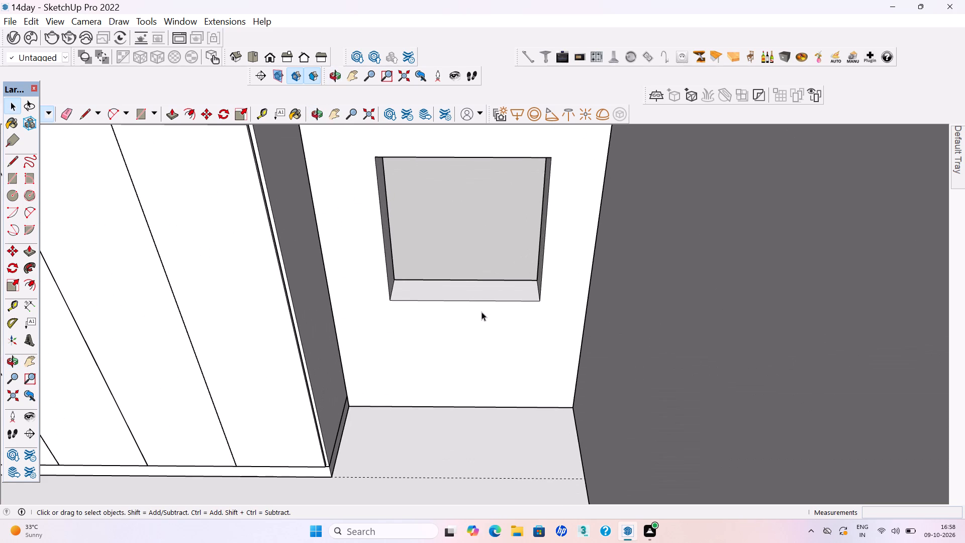
key(t)
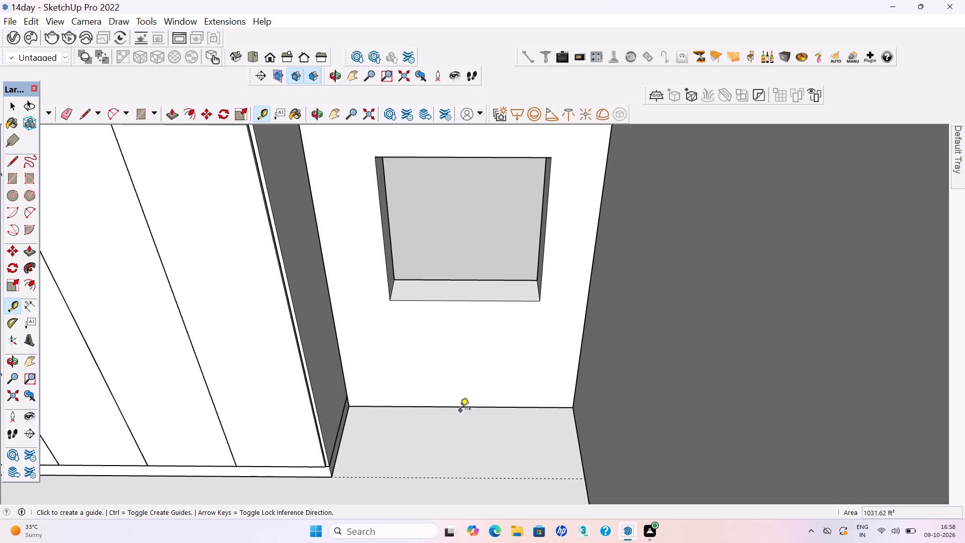
click(457, 408)
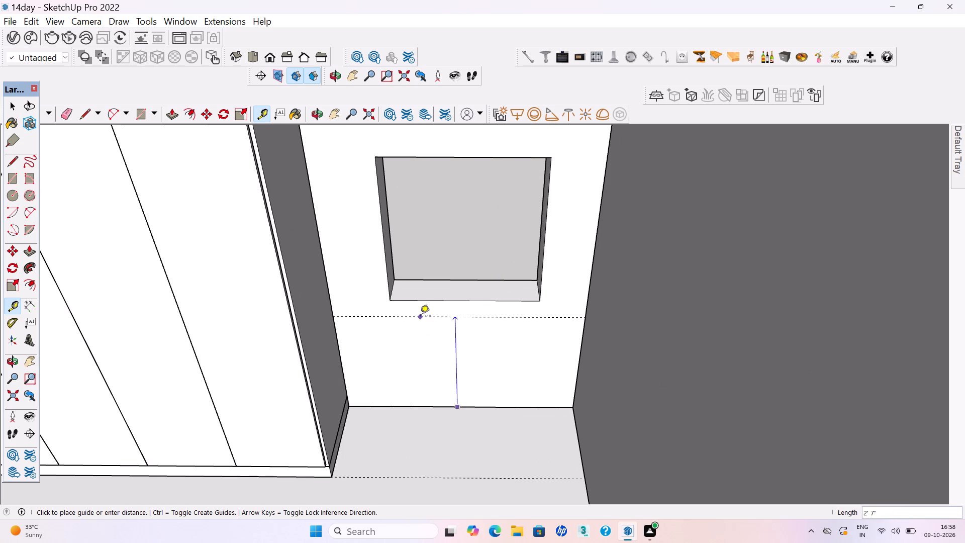
click(419, 314)
Add a second guide about 2 1/8" below the first guide under the window.
scroll(418, 315, up, 3)
click(418, 315)
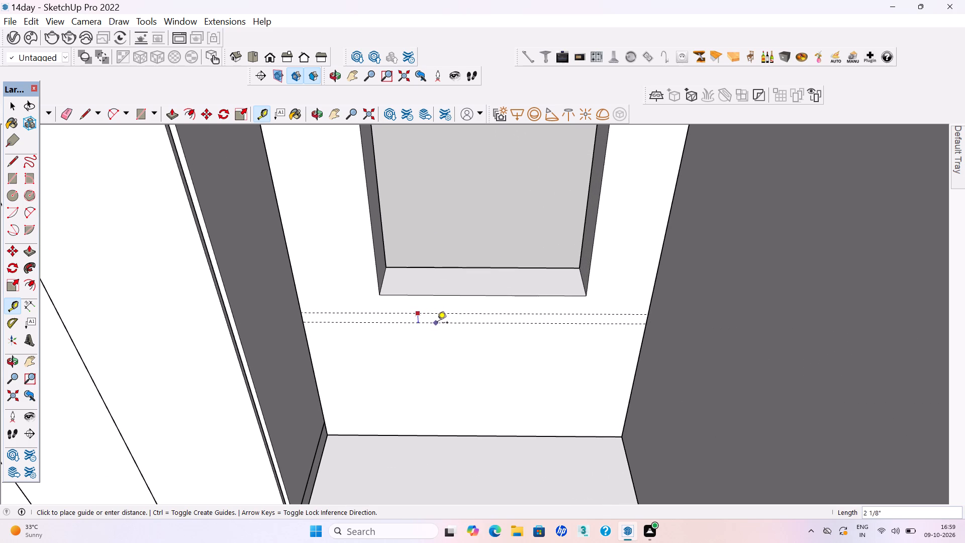
click(451, 323)
scroll(433, 327, up, 2)
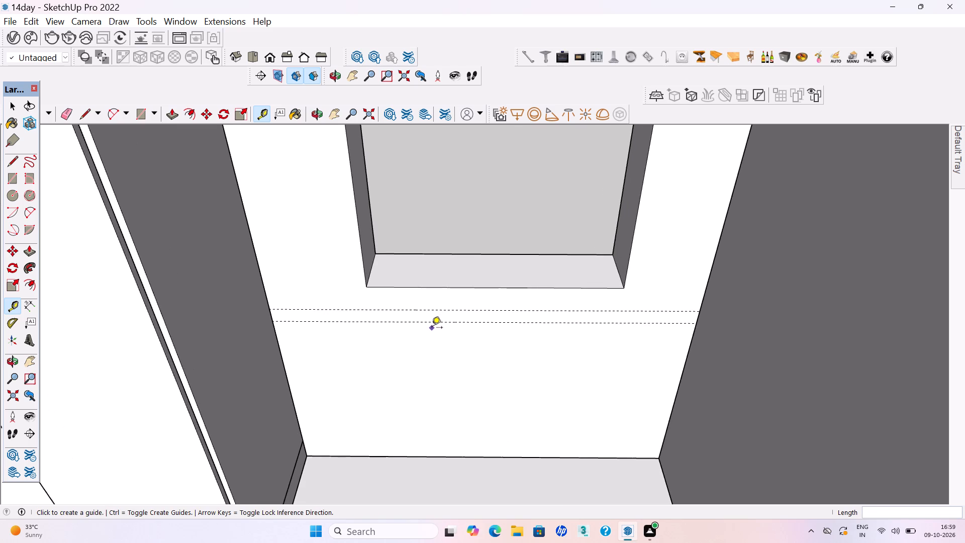
Draw a thin rectangle about 4' 10" by 2 3/16" between the two guides on the wall below the window.
key(r)
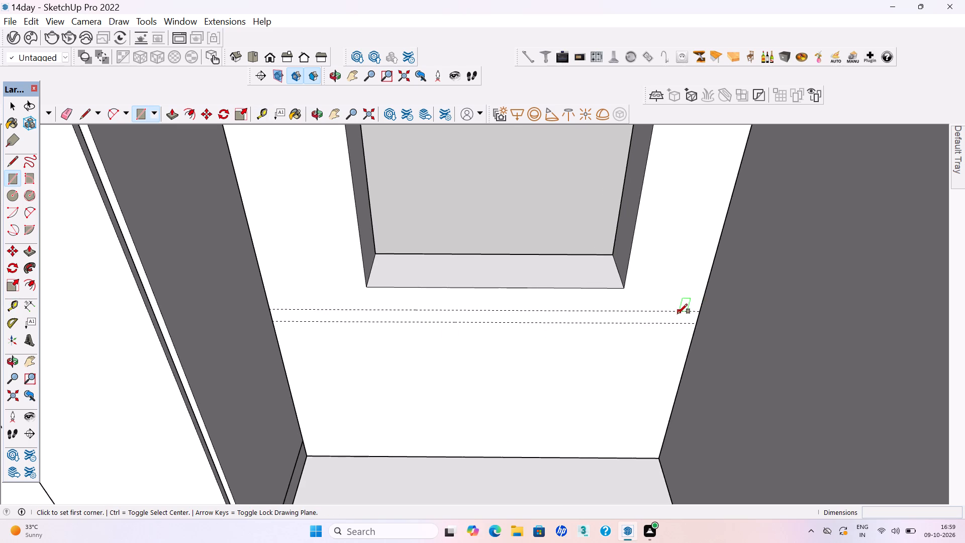
click(280, 309)
click(681, 325)
scroll(594, 330, up, 2)
Select the thin rectangle with its edges and make it a group.
key(space)
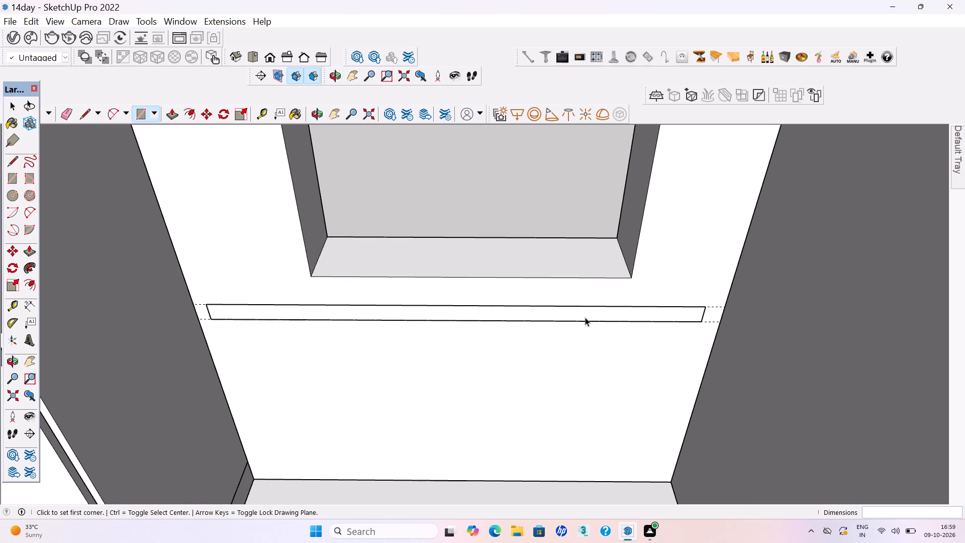
double_click(585, 317)
right_click(585, 317)
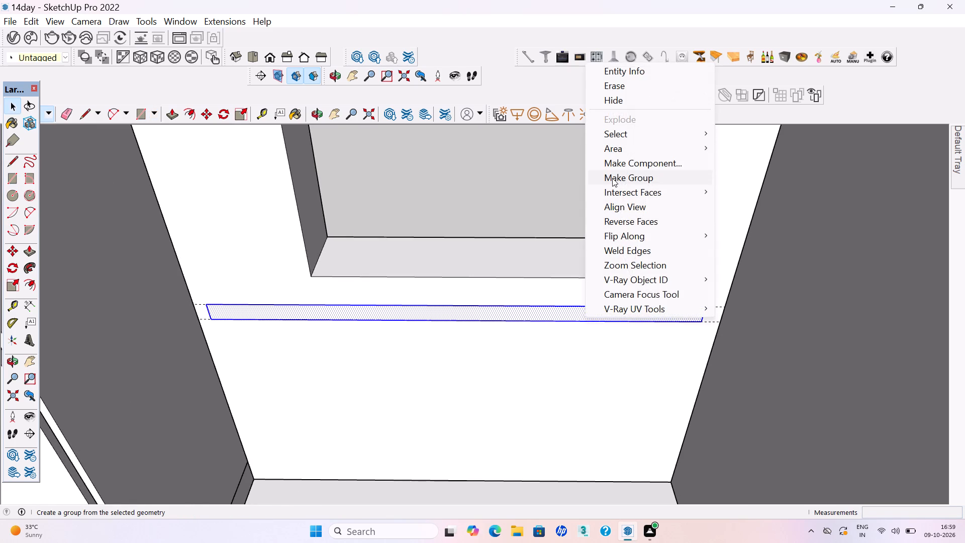
click(612, 178)
Inside the group, Push/Pull the strip's face 2' out from the wall to form a shelf beside the cabinet.
click(554, 316)
click(554, 316)
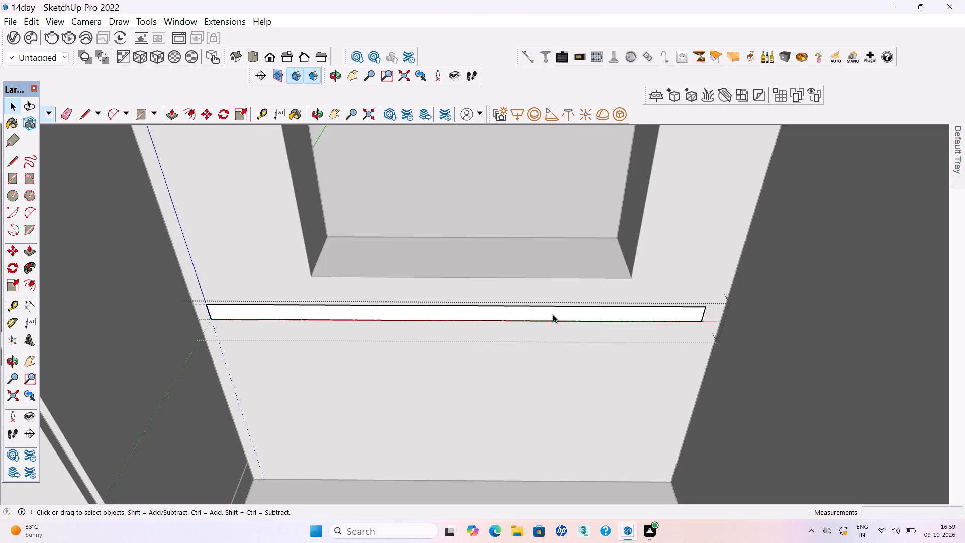
click(553, 314)
key(p)
key(Return)
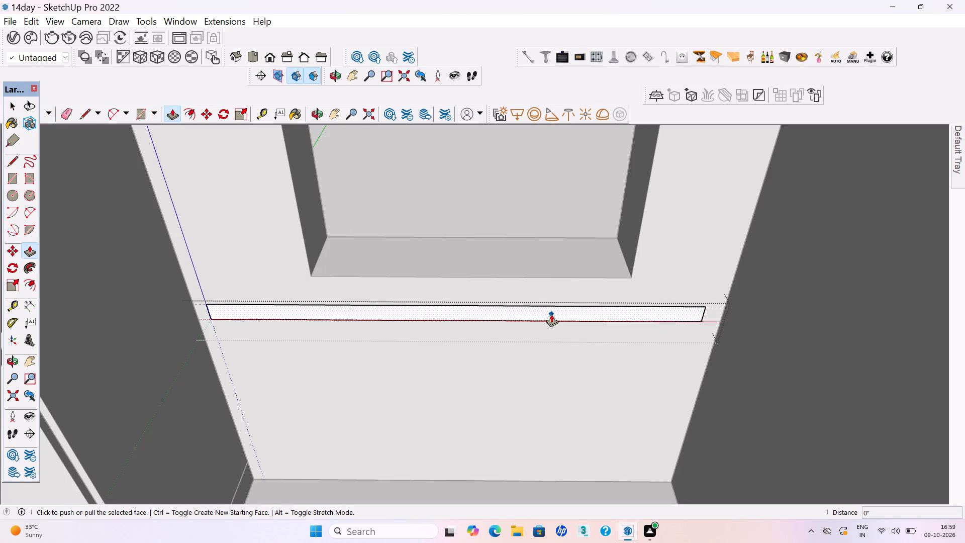
click(539, 310)
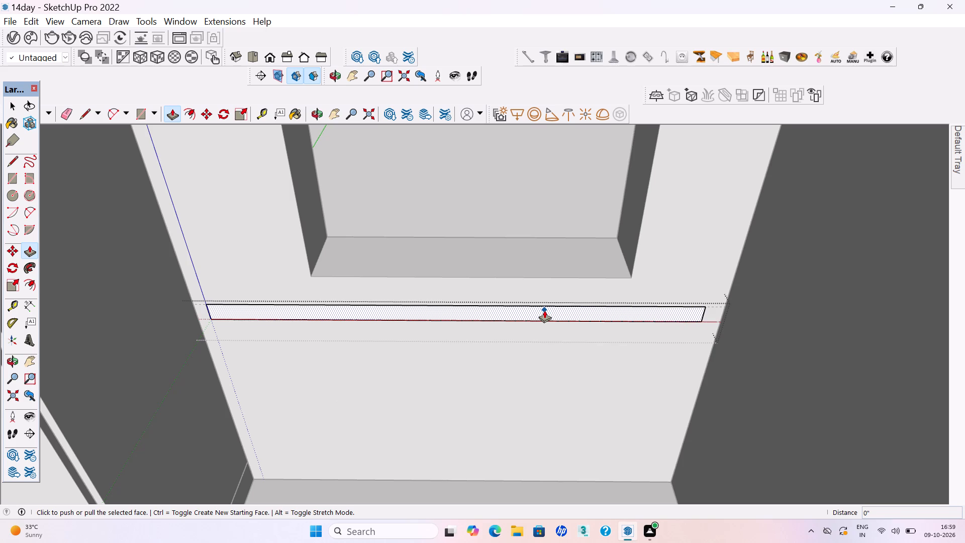
click(544, 310)
scroll(511, 378, down, 9)
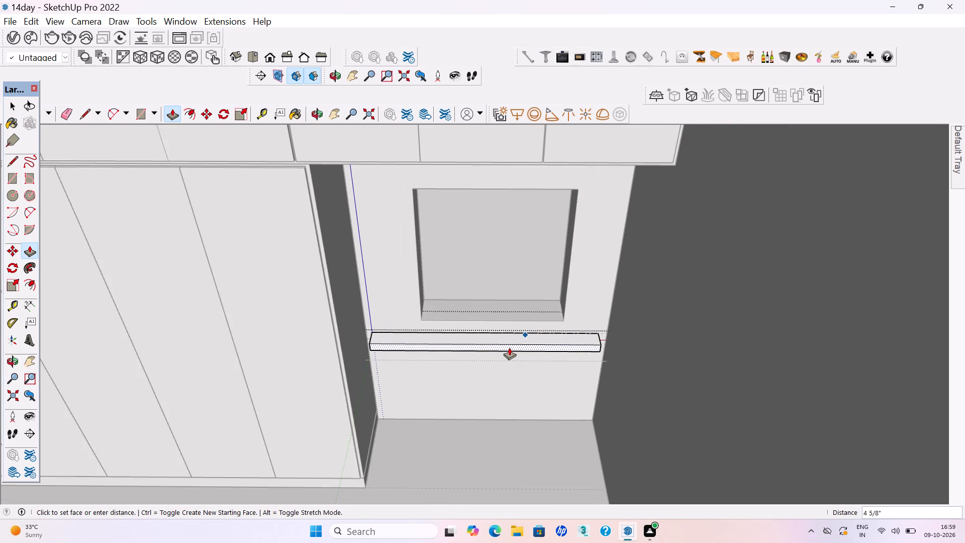
scroll(509, 347, down, 3)
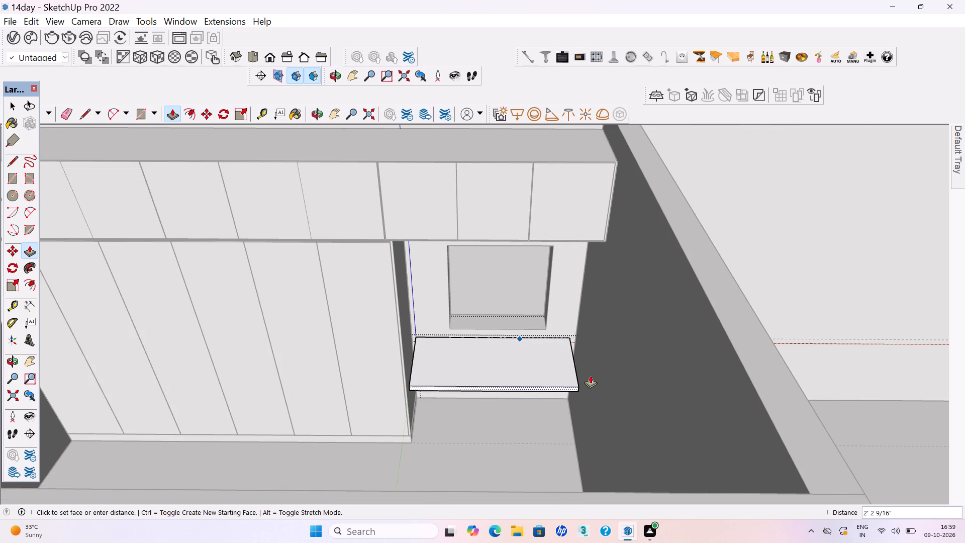
click(406, 370)
scroll(413, 368, down, 11)
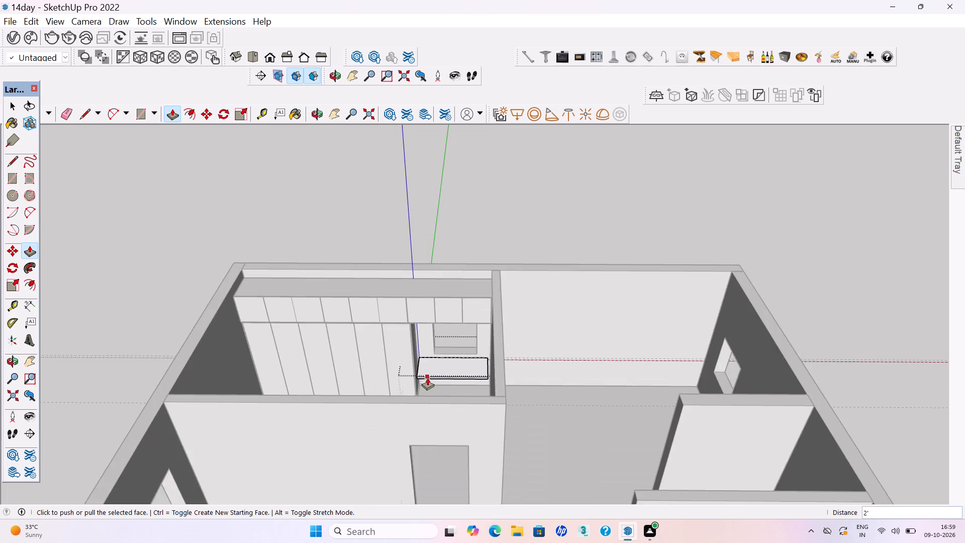
scroll(427, 378, down, 3)
Exit the shelf group and save the model.
key(space)
click(488, 285)
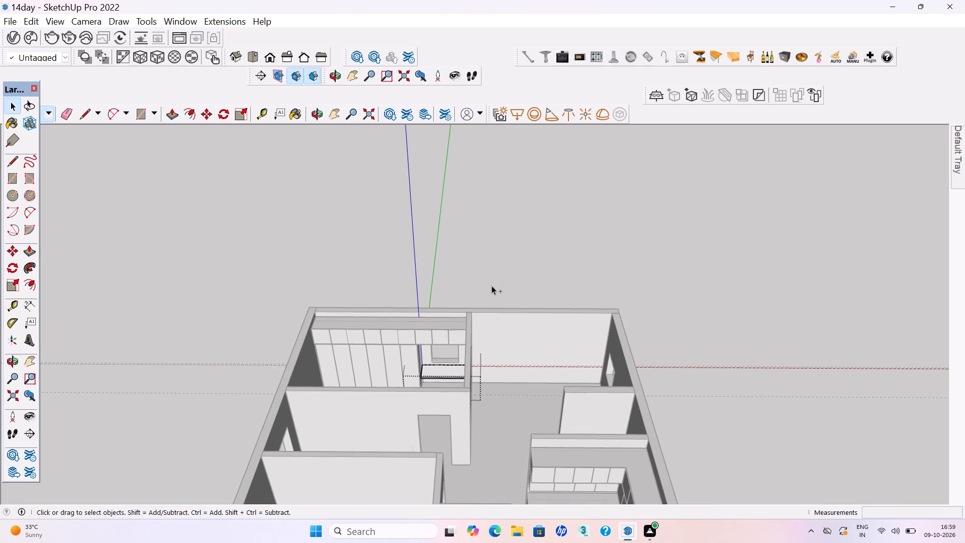
key(ctrl+s)
key(ctrl+s)
key(space)
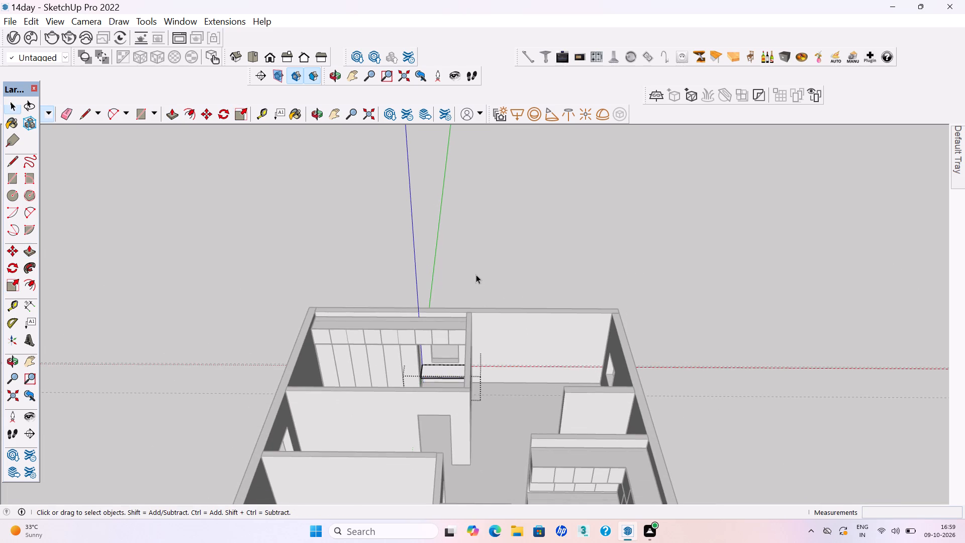
click(486, 253)
key(ctrl+s)
key(ctrl+s)
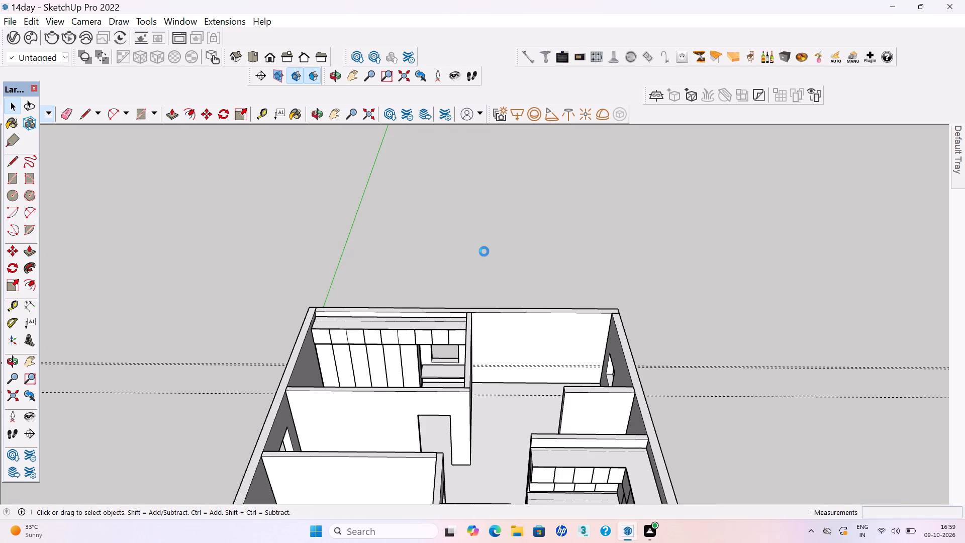
key(ctrl+s)
Check the new shelf beneath the corner room's window from above and save the model again.
scroll(495, 257, down, 3)
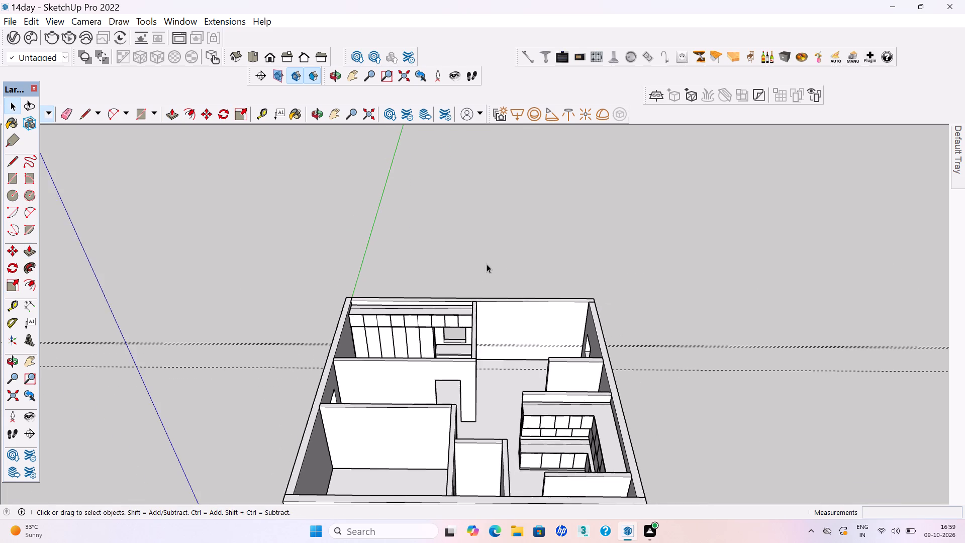
middle_drag(488, 281, 498, 332)
middle_click(498, 333)
scroll(438, 347, up, 4)
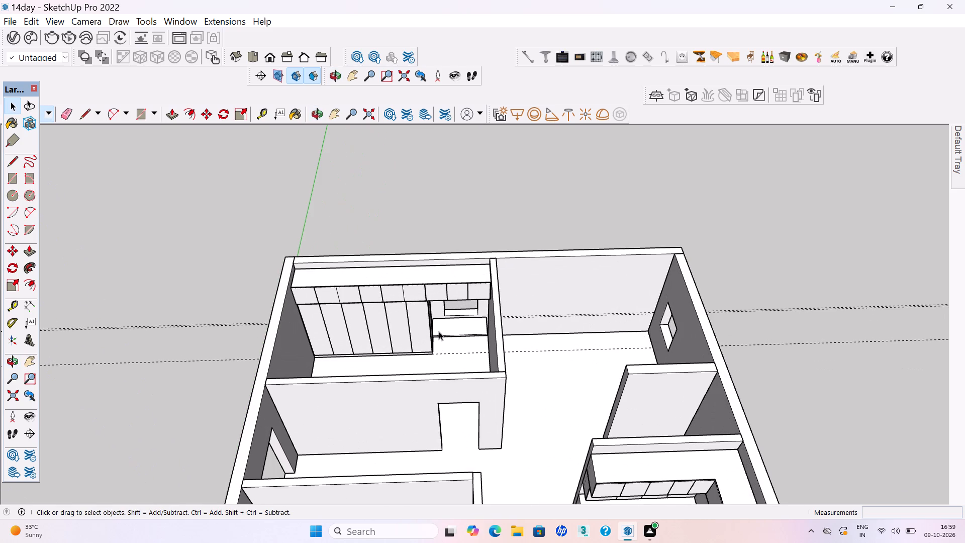
scroll(421, 316, down, 3)
middle_drag(417, 330, 414, 360)
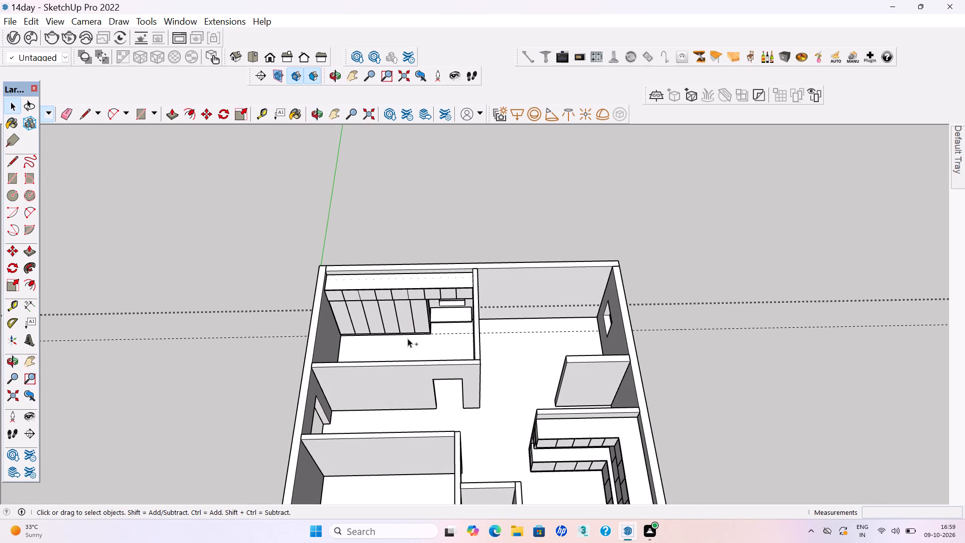
key(ctrl+s)
ctrl+scroll(408, 338, up, 1)
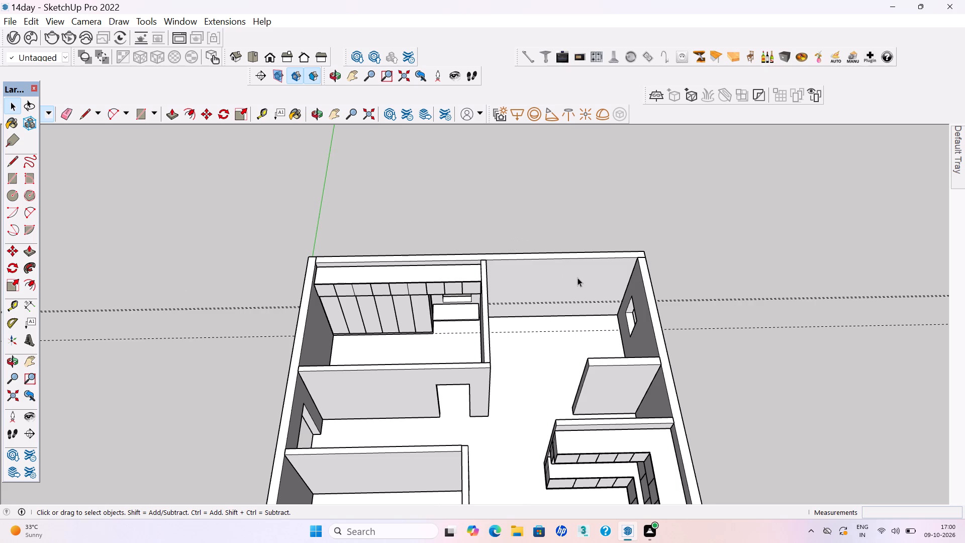
scroll(577, 278, down, 4)
middle_drag(531, 275, 527, 229)
click(527, 229)
key(ctrl+s)
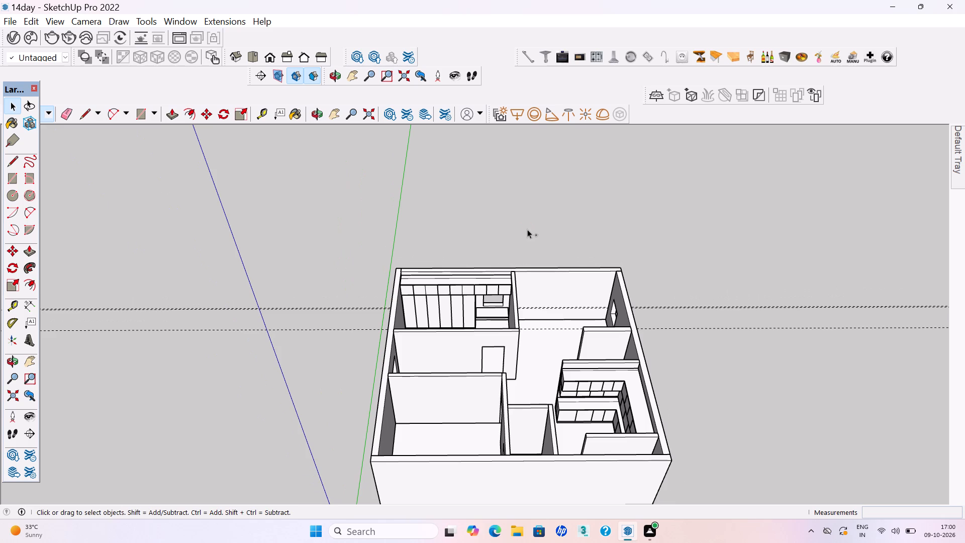
key(ctrl+s)
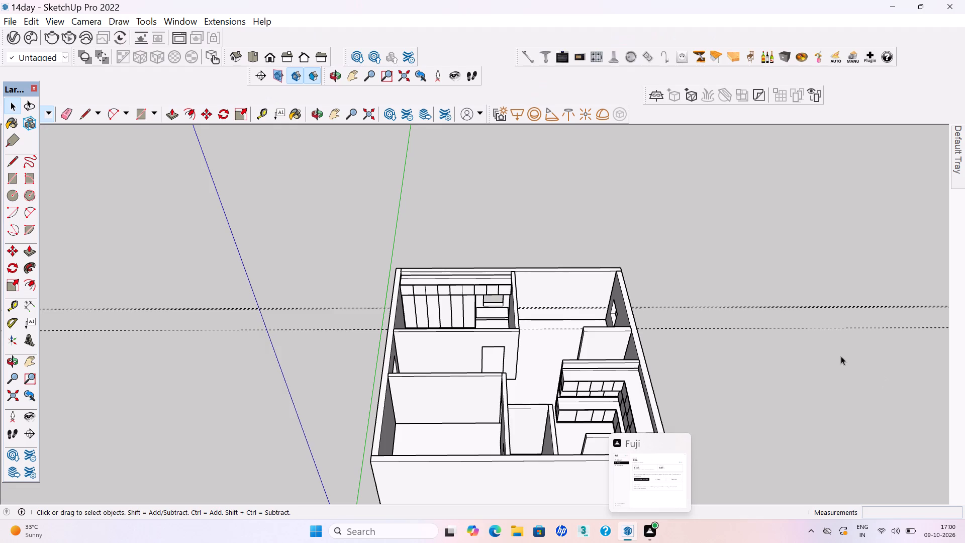
Select and delete the horizontal construction guides extending beyond the house near the corner room's cabinet and shelf.
scroll(612, 294, down, 3)
middle_drag(572, 297, 560, 335)
scroll(558, 323, up, 4)
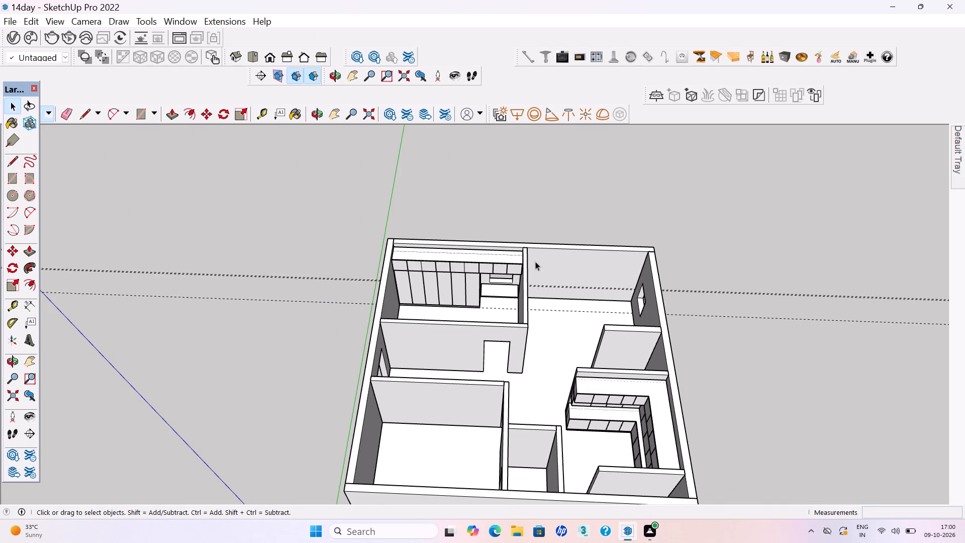
middle_drag(530, 267, 523, 316)
scroll(519, 295, up, 8)
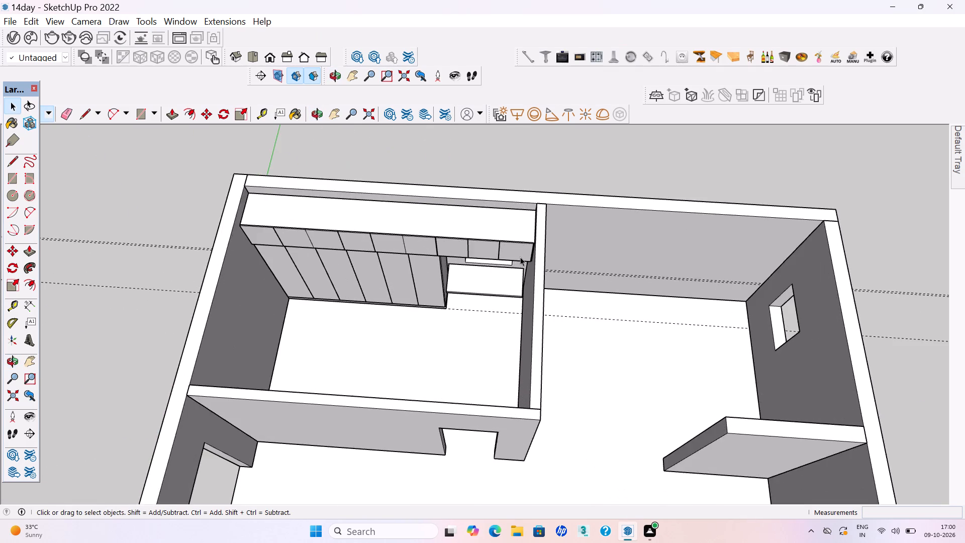
scroll(520, 257, up, 5)
middle_drag(543, 290, 549, 239)
scroll(509, 246, down, 9)
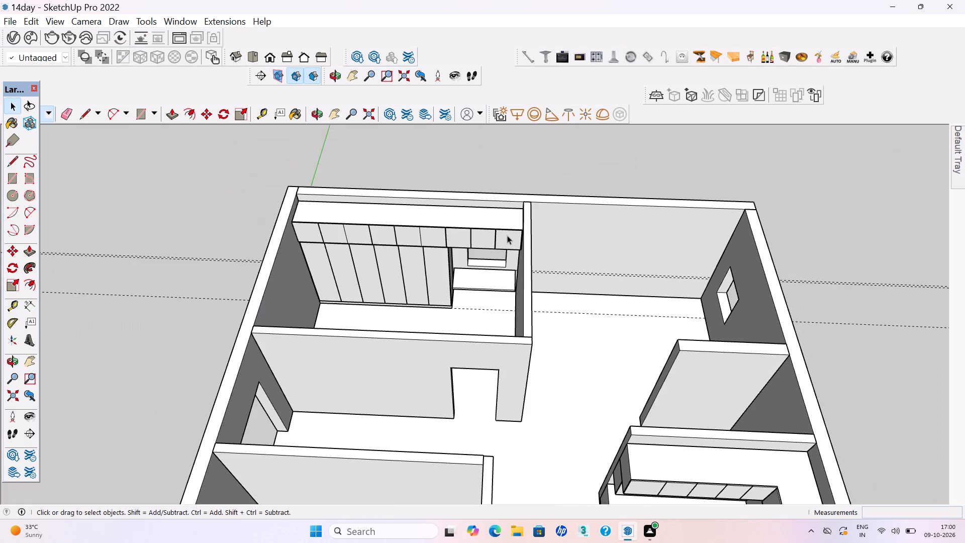
middle_drag(510, 248, 514, 281)
scroll(499, 168, down, 4)
drag(818, 290, 778, 205)
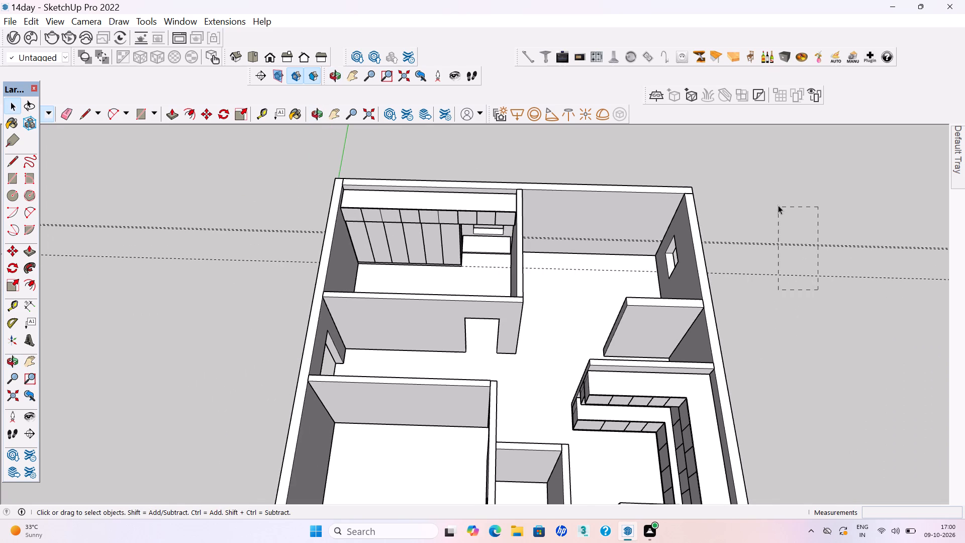
drag(778, 205, 775, 201)
key(Delete)
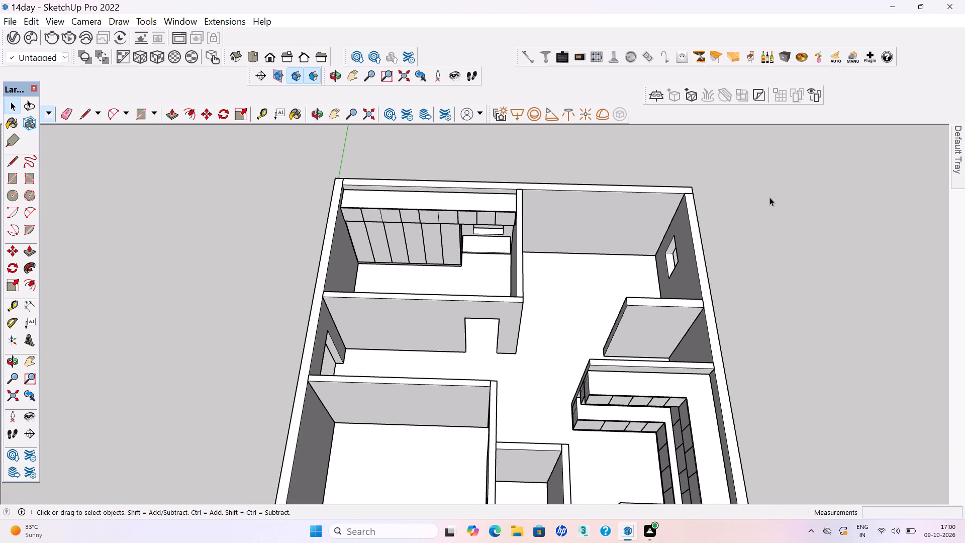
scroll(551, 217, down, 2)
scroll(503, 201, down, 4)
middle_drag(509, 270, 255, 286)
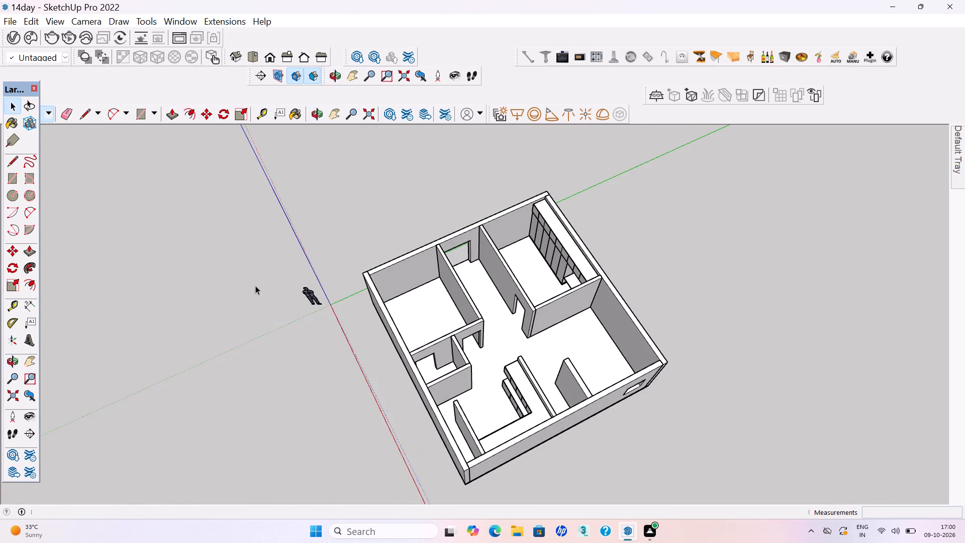
Place two vertical guides on the outer wall of the empty corner room nearest the origin, one near its corner and another 3' beyond it.
scroll(422, 281, up, 3)
middle_drag(414, 288, 357, 245)
scroll(371, 295, up, 5)
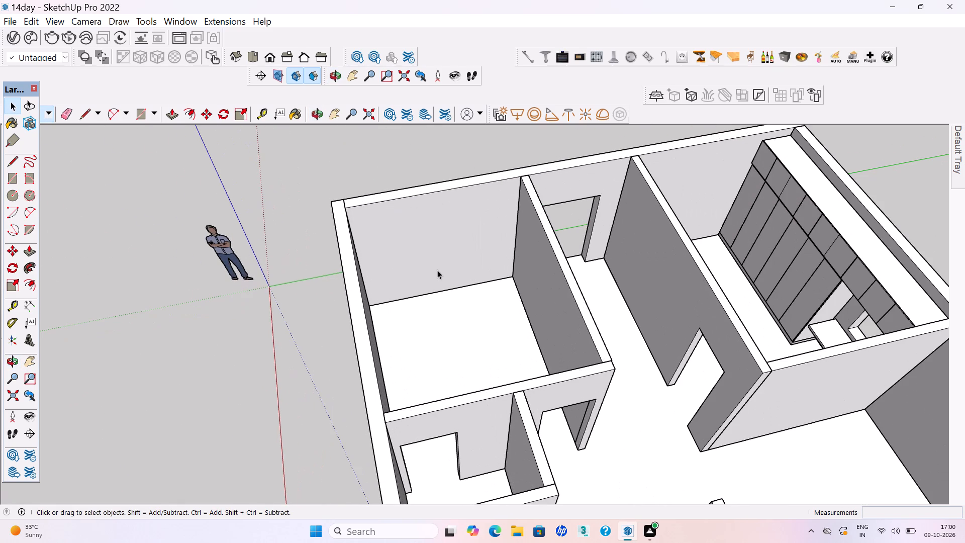
key(h)
drag(557, 294, 505, 300)
middle_drag(566, 320, 525, 315)
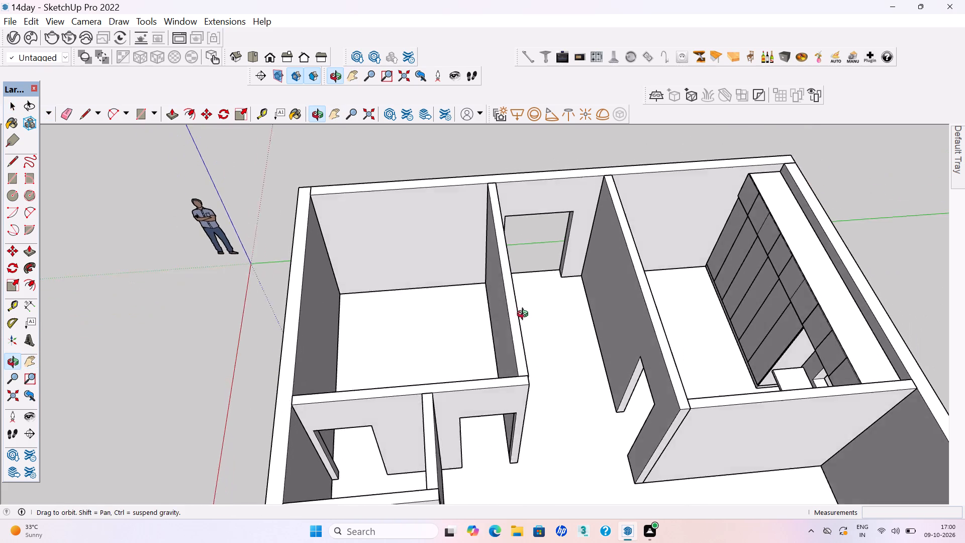
middle_drag(525, 315, 507, 303)
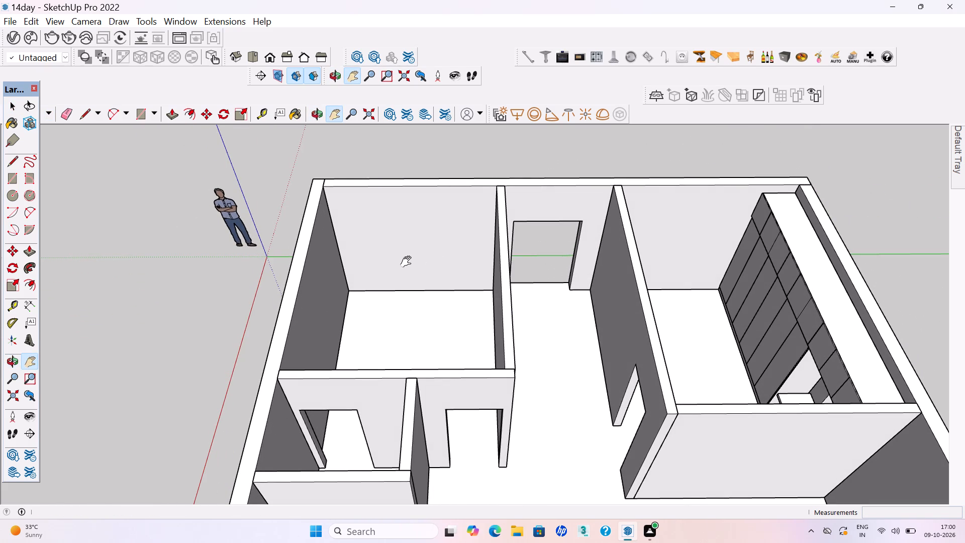
key(t)
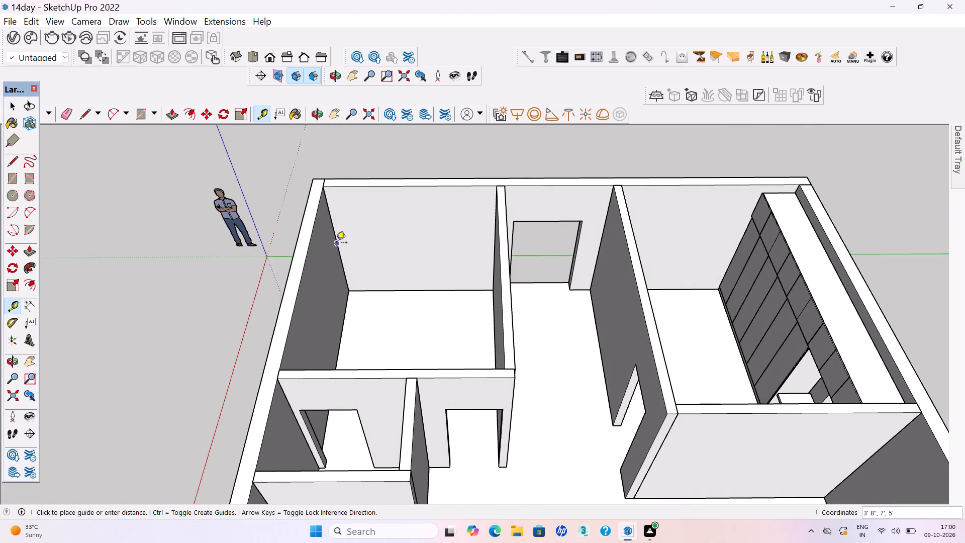
click(336, 243)
click(355, 238)
click(352, 230)
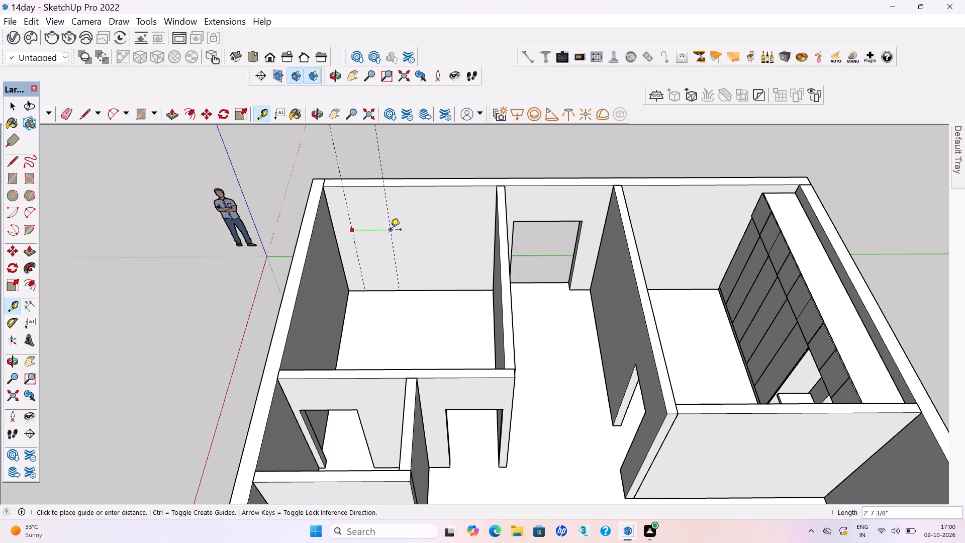
text(3')
key(Return)
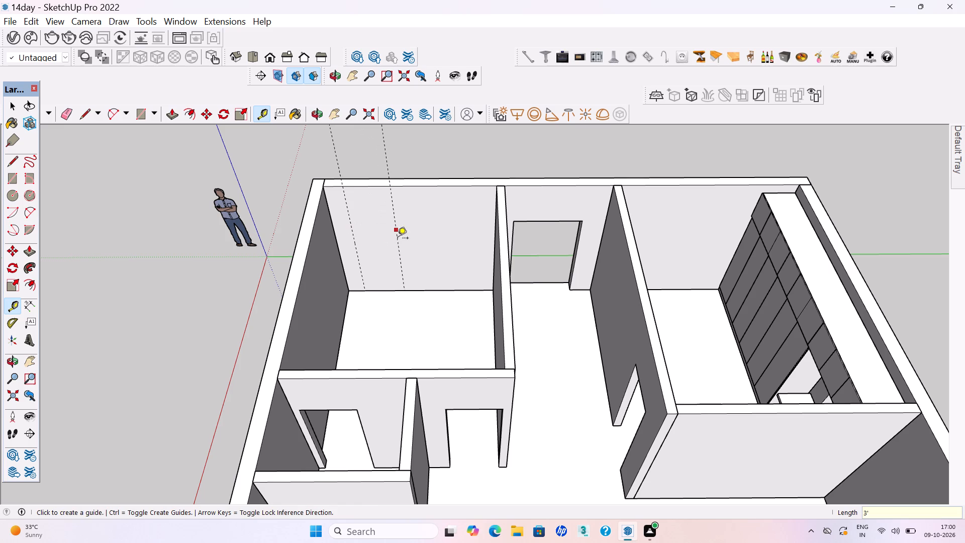
Add two horizontal guides on the same wall, one 3' above the floor and another 3' above that.
click(385, 290)
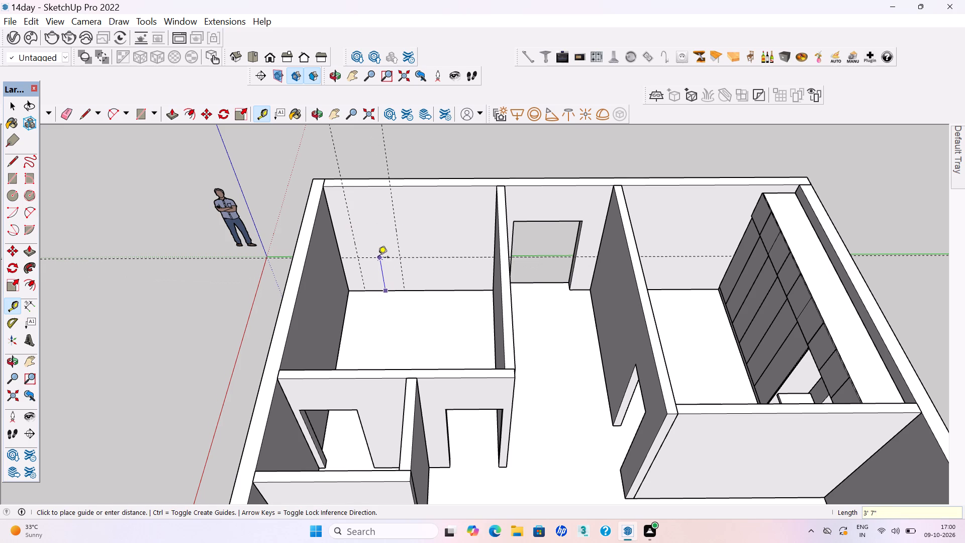
text(3')
key(Return)
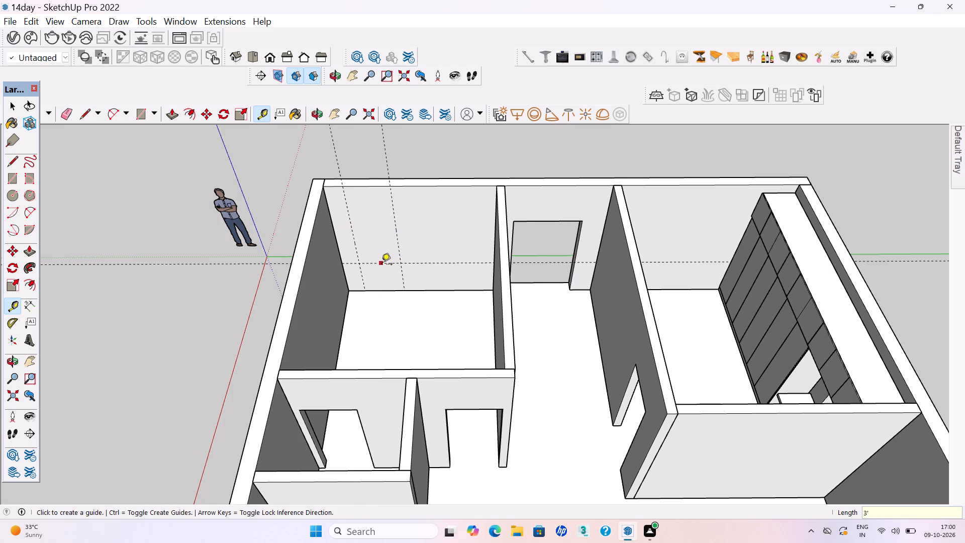
click(381, 265)
text(3')
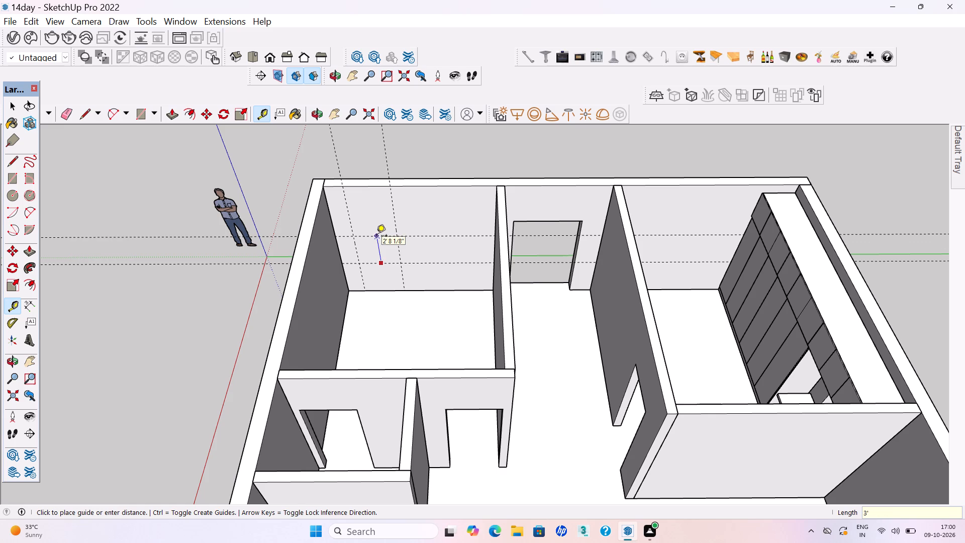
key(Return)
Open the outer wall's group and draw a 3' by 3' window rectangle where the guides cross.
scroll(376, 236, up, 2)
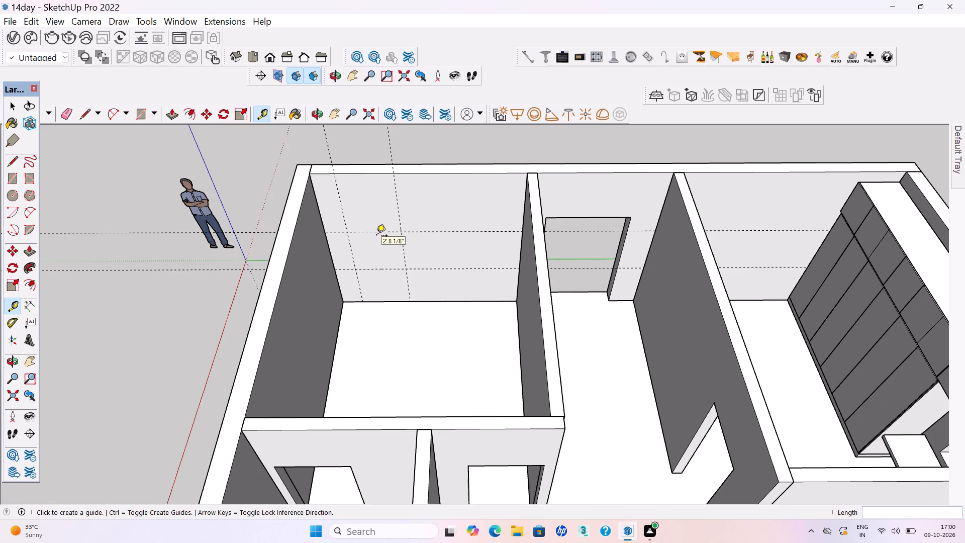
key(space)
scroll(378, 255, up, 1)
double_click(375, 255)
click(369, 253)
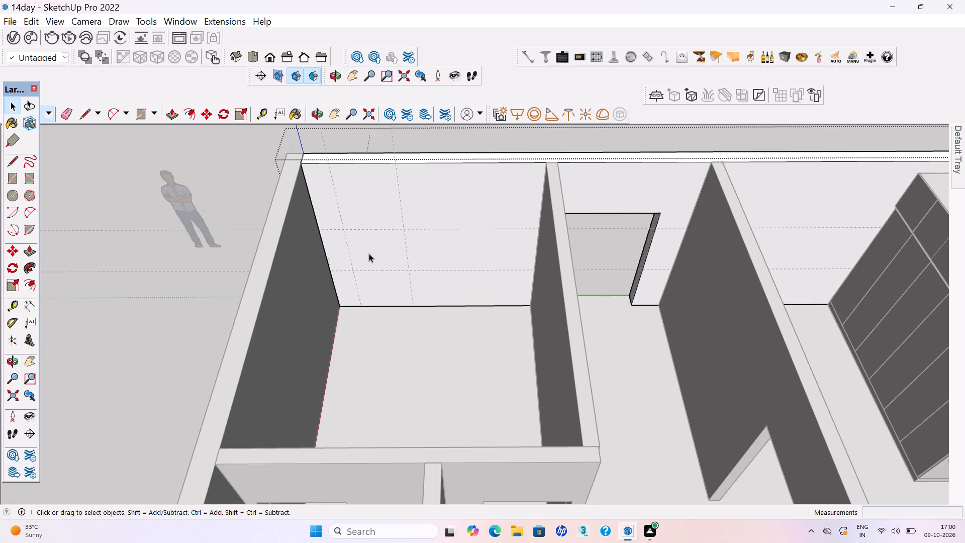
key(r)
click(345, 231)
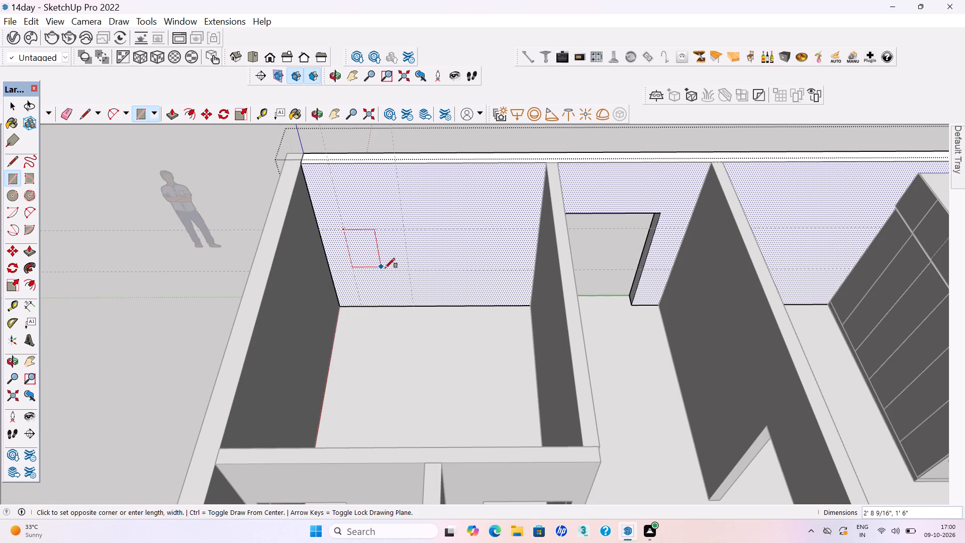
click(409, 271)
key(space)
Push/Pull the rectangle through the wall's thickness to cut the window opening.
click(383, 252)
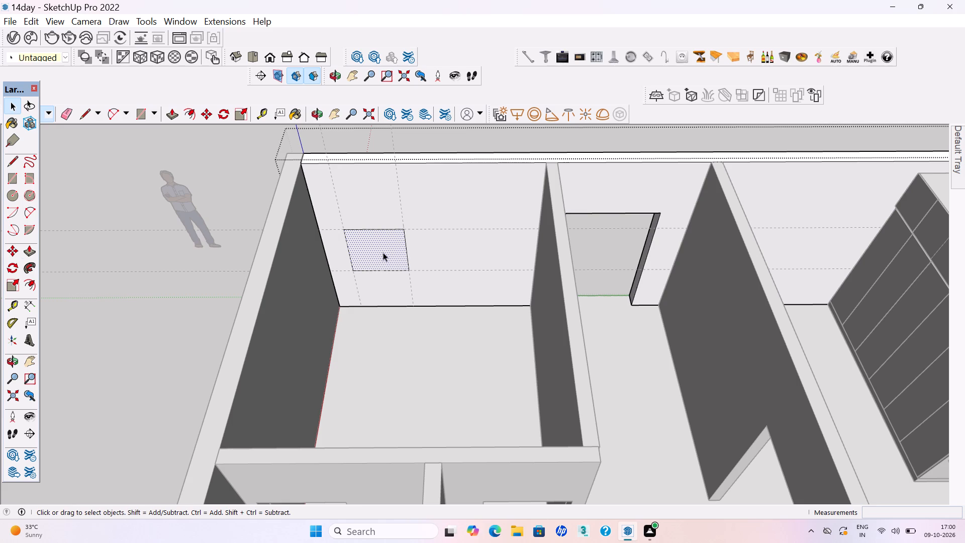
key(p)
key(Return)
scroll(382, 264, up, 4)
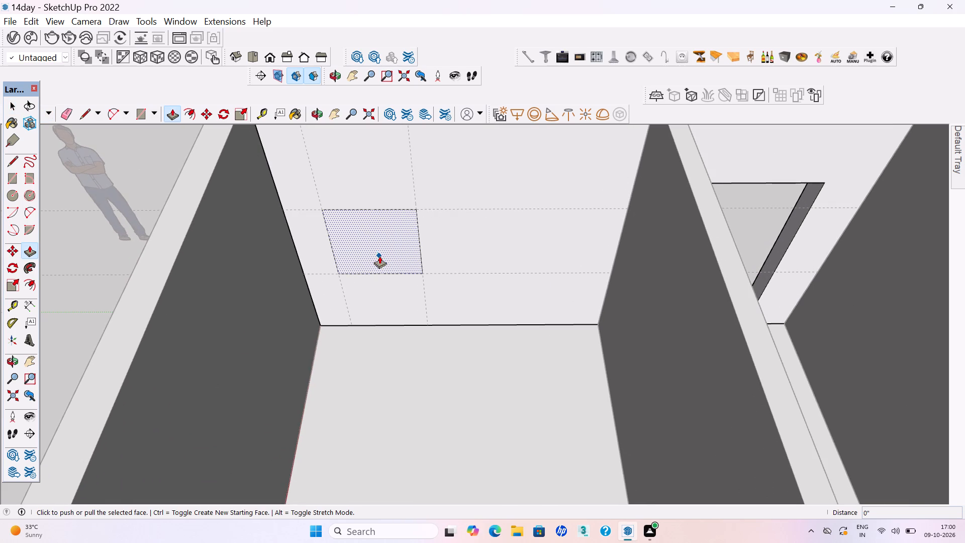
click(380, 256)
click(341, 226)
scroll(418, 283, down, 10)
key(space)
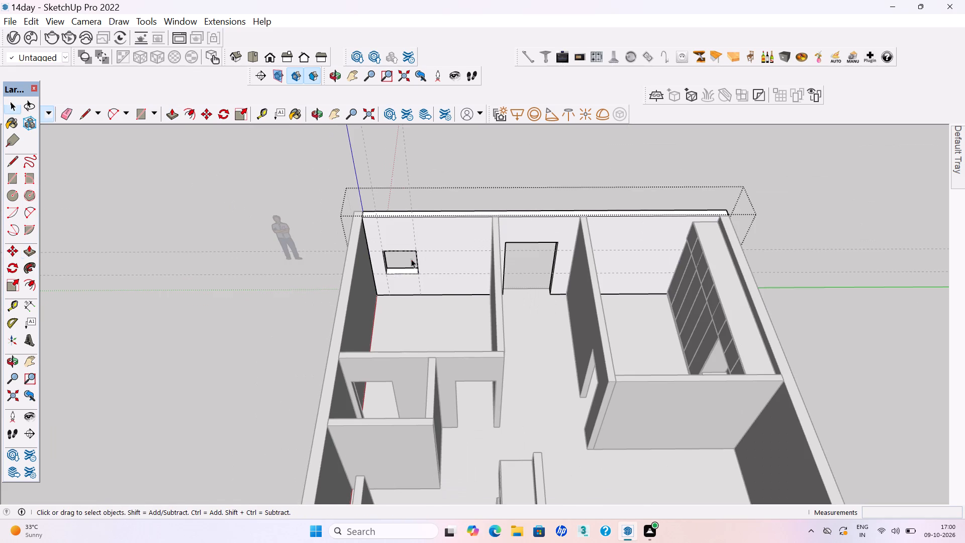
Exit the wall group and save the model.
click(452, 151)
key(ctrl+s)
key(ctrl+s)
key(ctrl+s)
key(ctrl+s)
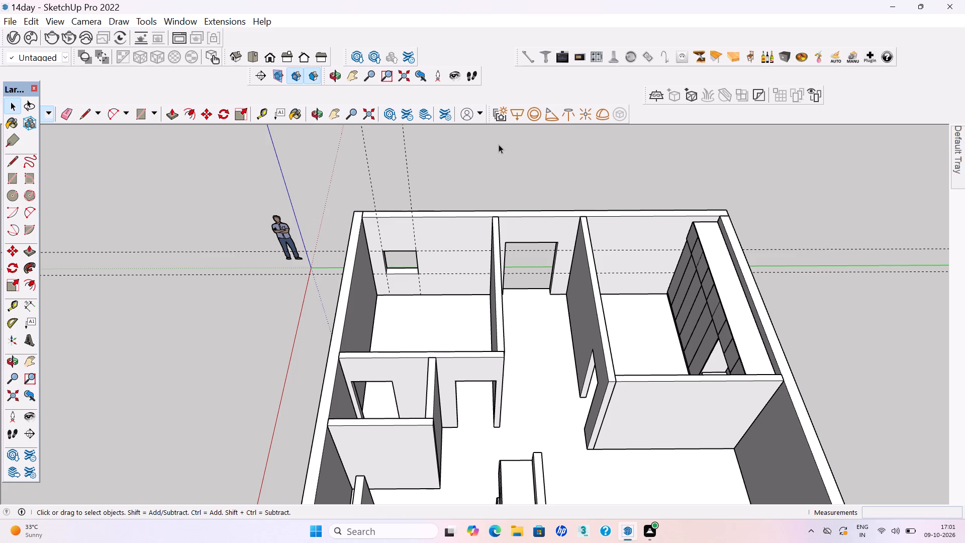
scroll(512, 159, down, 2)
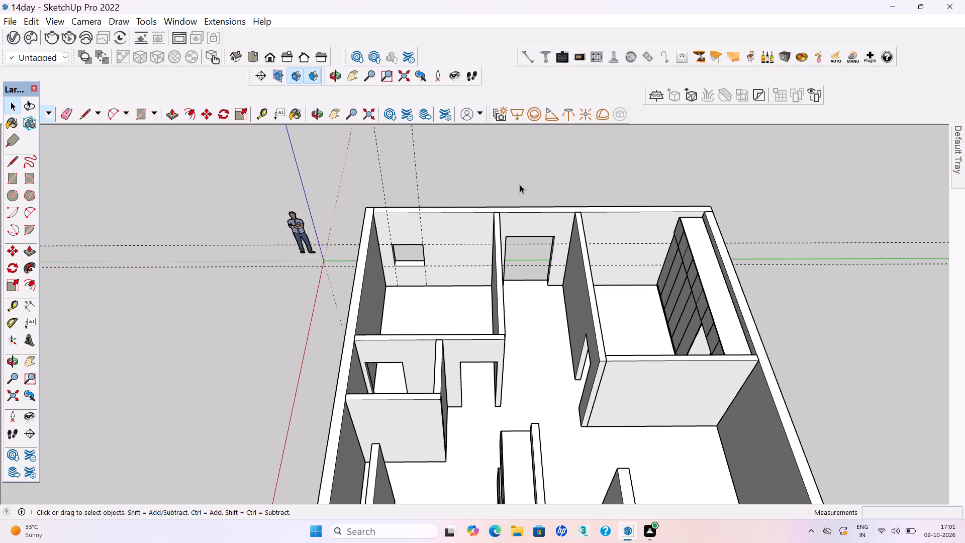
key(ctrl+s)
key(ctrl+s)
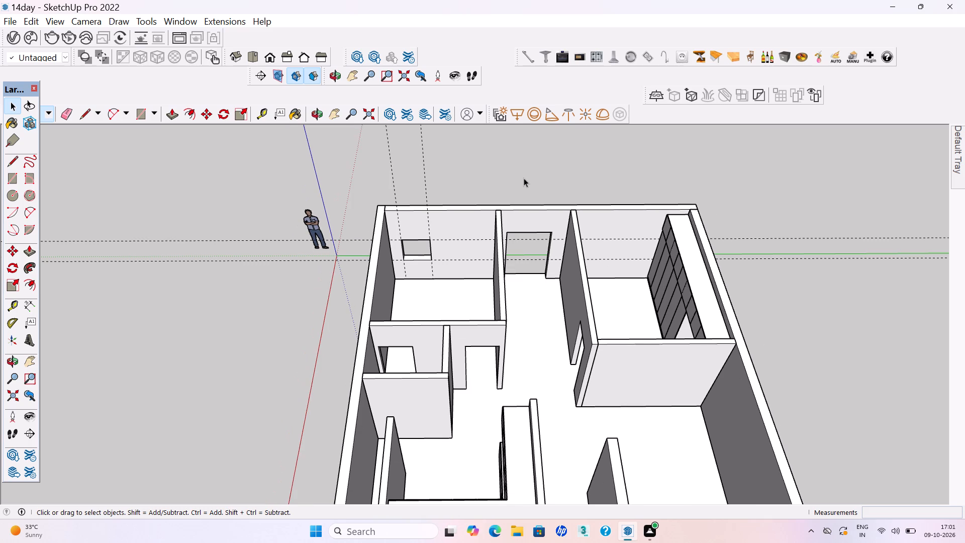
Select and delete the two vertical and two horizontal guides used to lay out the new window.
scroll(490, 225, down, 2)
middle_drag(464, 231, 453, 182)
drag(466, 189, 400, 160)
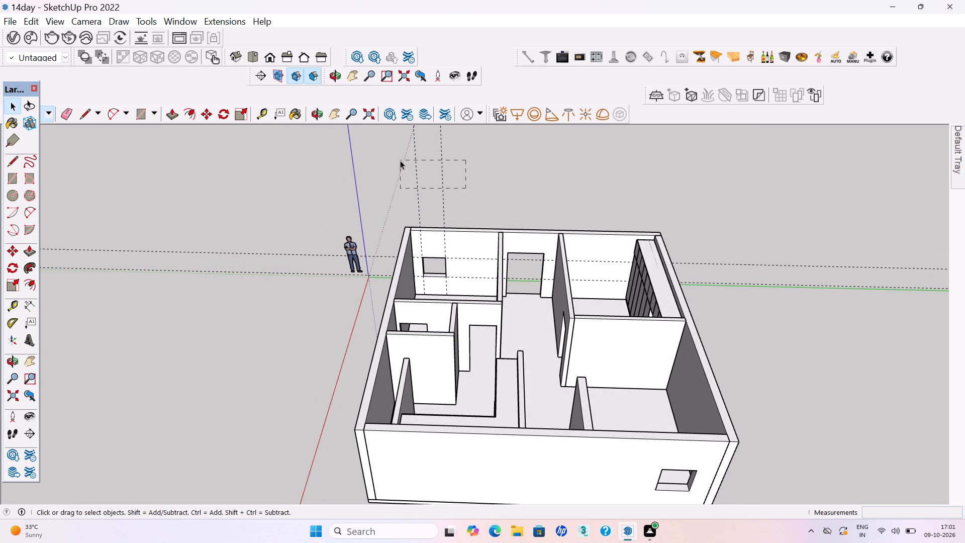
drag(400, 160, 399, 159)
key(Delete)
scroll(451, 173, down, 1)
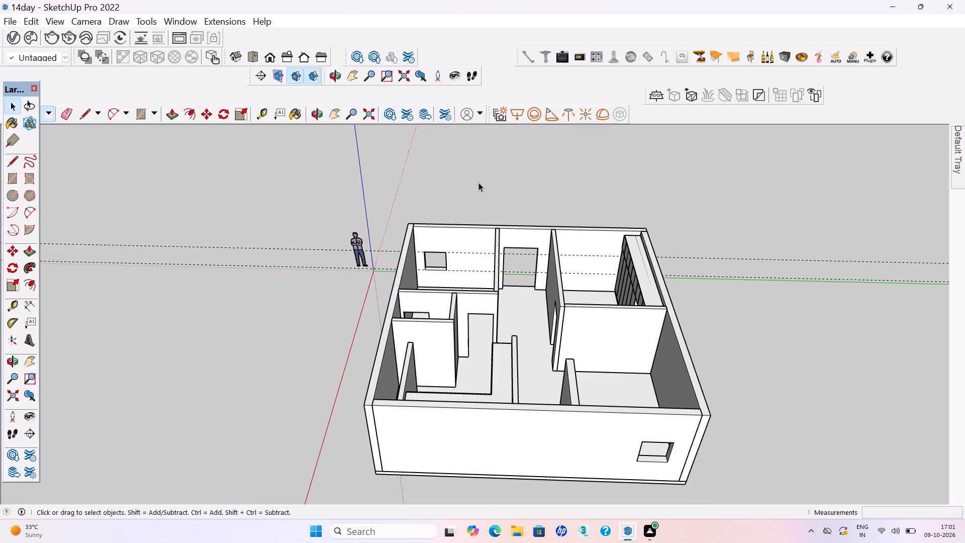
scroll(513, 175, down, 1)
middle_drag(551, 226, 554, 258)
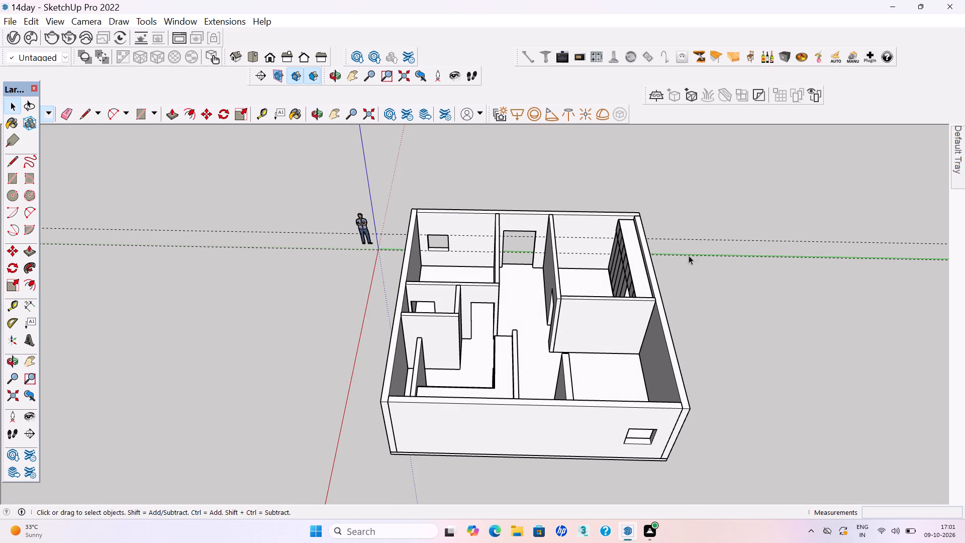
drag(755, 276, 718, 222)
key(Delete)
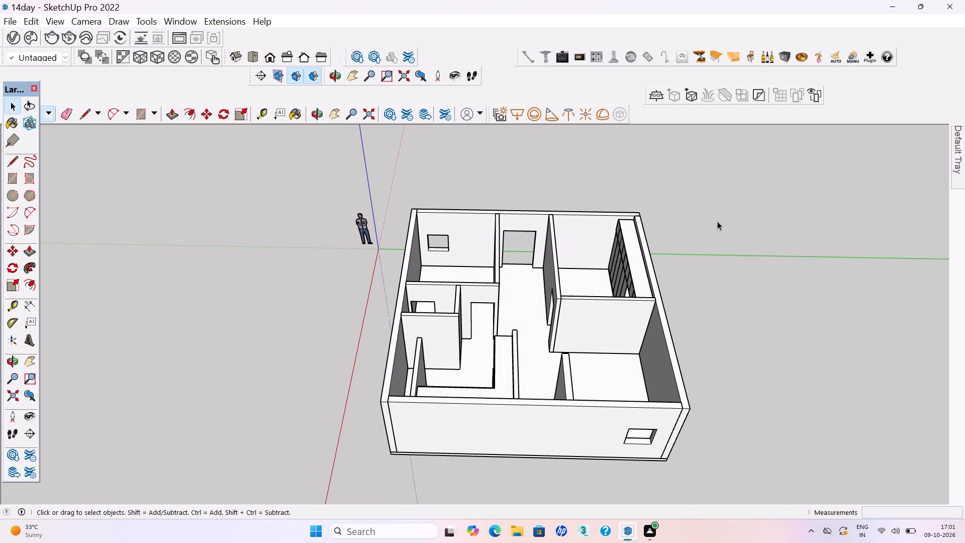
Place floor guides in the room with the new window, 2' from the hallway-side partition and about 11' 5" from the window wall.
scroll(682, 196, down, 2)
middle_drag(529, 236, 529, 242)
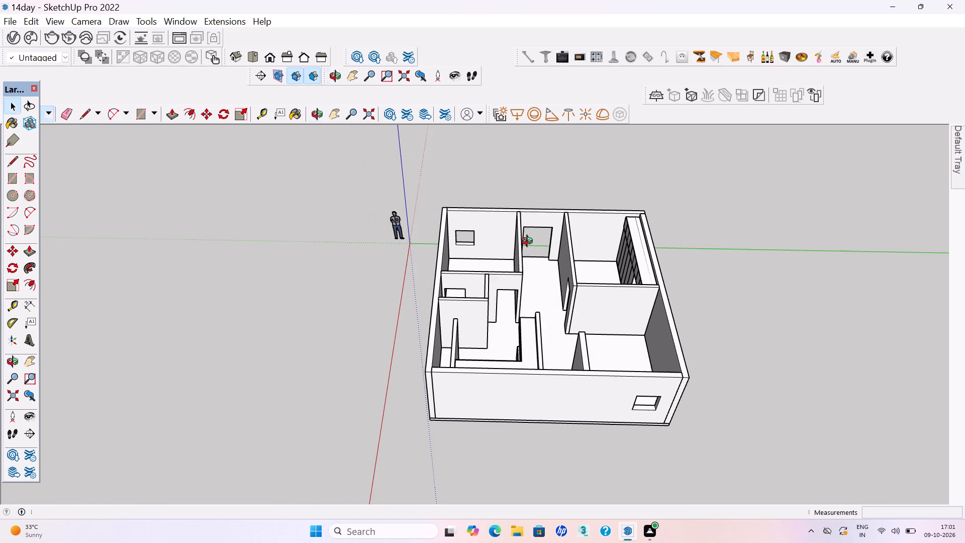
middle_drag(529, 242, 526, 291)
scroll(476, 234, up, 4)
middle_drag(474, 248, 942, 268)
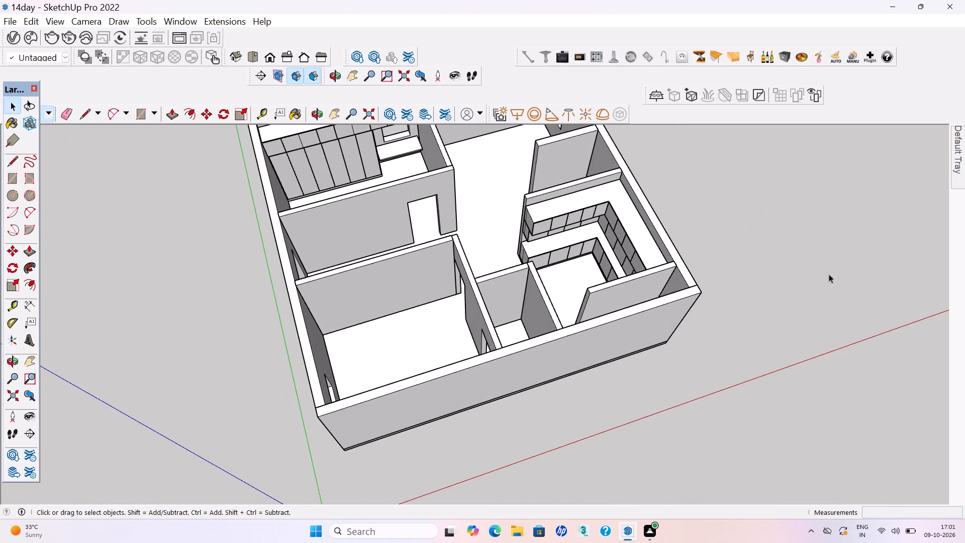
scroll(836, 298, down, 2)
middle_drag(694, 354, 608, 342)
scroll(400, 296, up, 6)
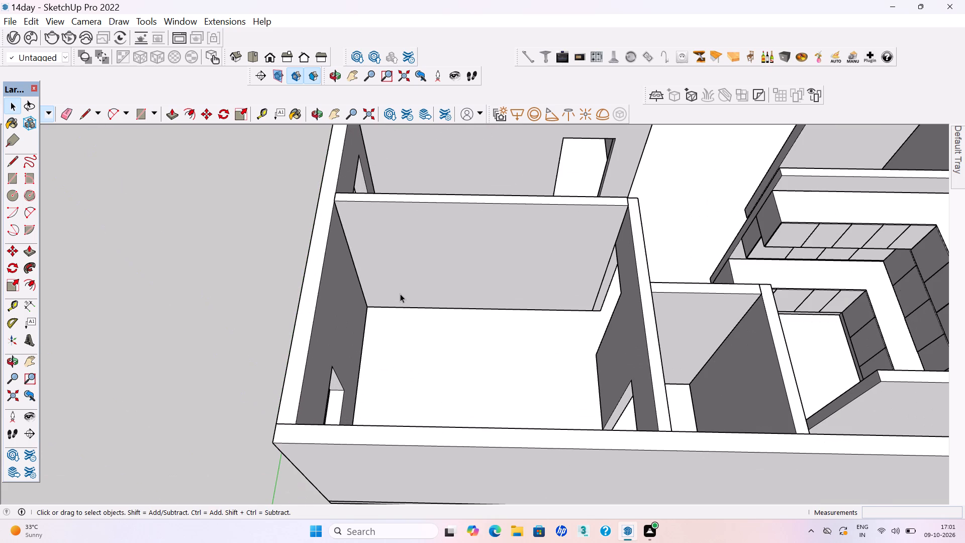
key(t)
click(426, 309)
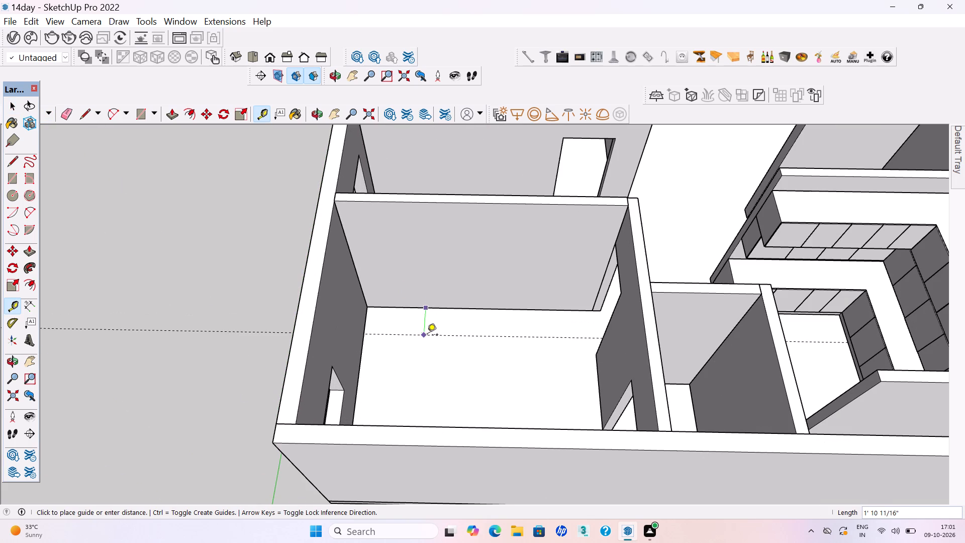
text(2')
key(Return)
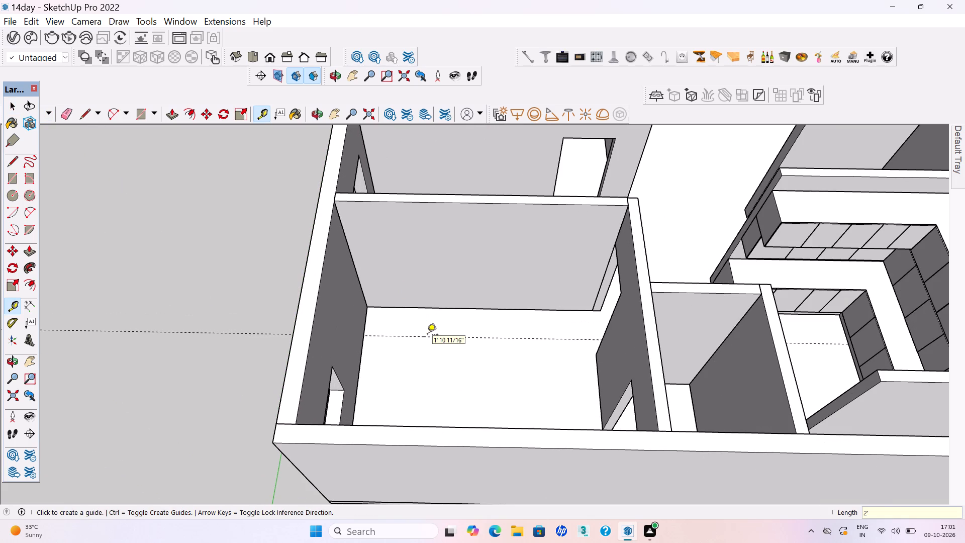
click(365, 329)
click(553, 322)
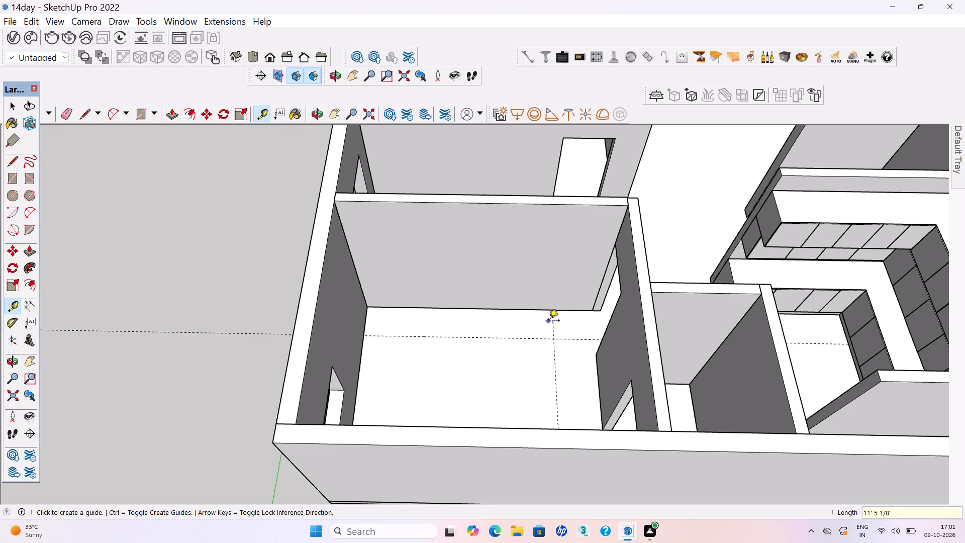
Draw a floor rectangle about 11' 5" by 2' along the partition from the room's corner to the guides and make it a group.
key(r)
click(370, 307)
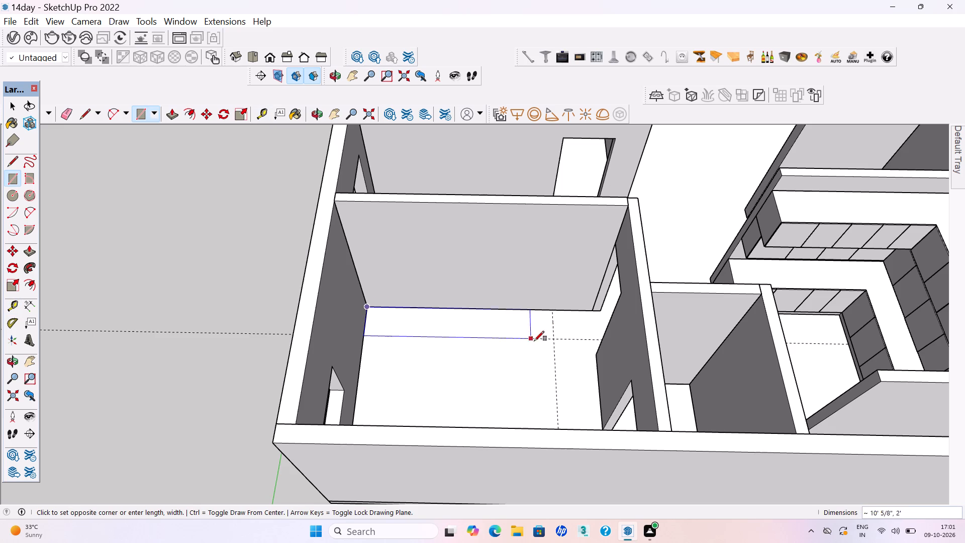
click(554, 341)
key(space)
double_click(512, 330)
right_click(512, 330)
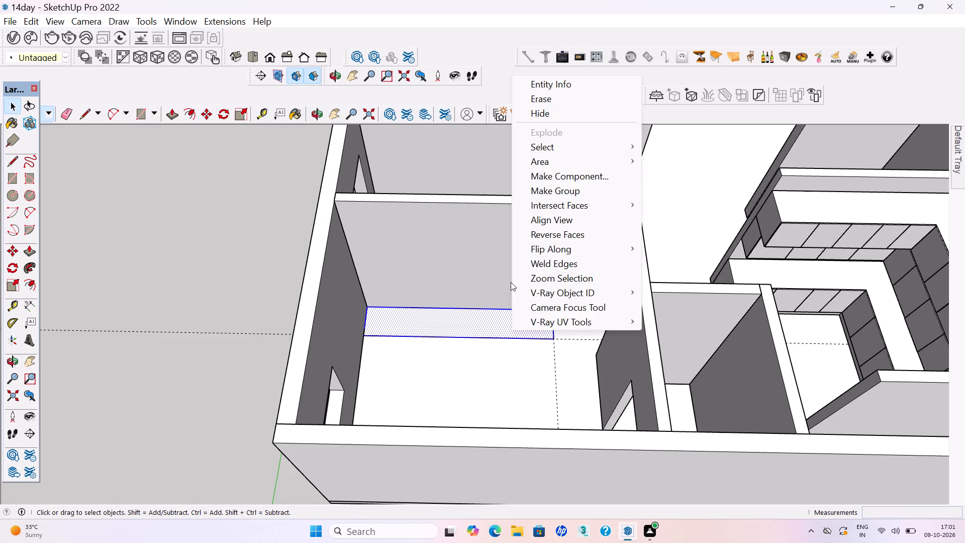
click(547, 190)
Inside the new group, Push/Pull the floor rectangle up 4" to form a base along the partition, and exit the group.
double_click(520, 322)
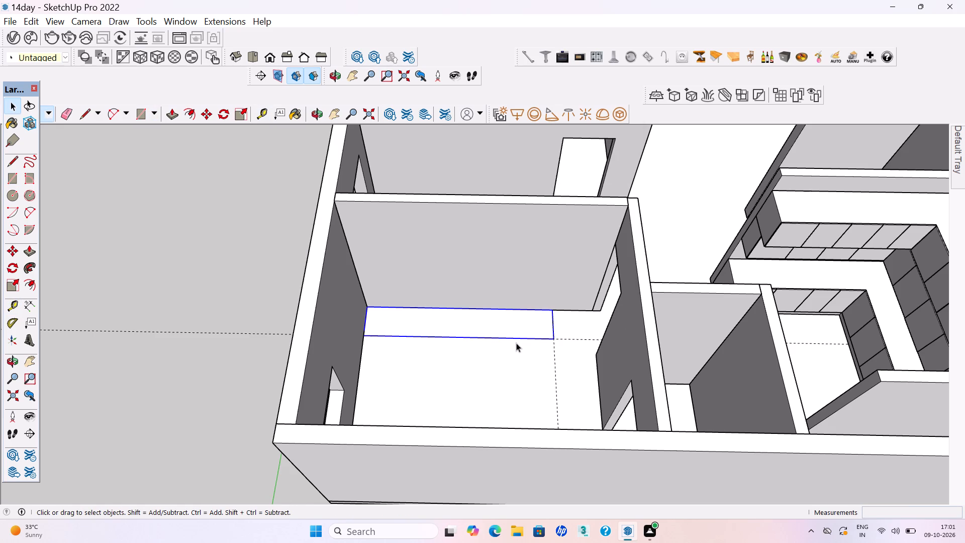
click(516, 341)
double_click(512, 333)
click(509, 328)
key(p)
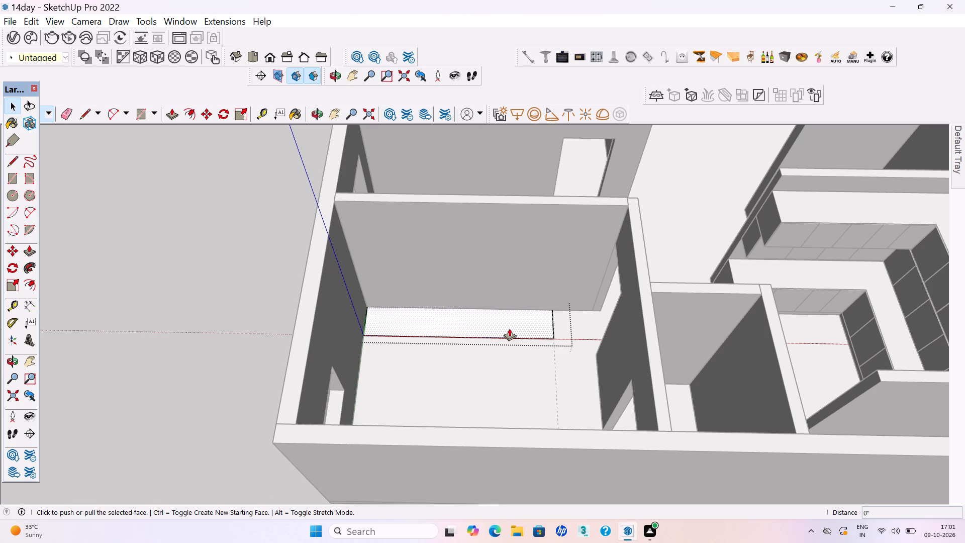
click(509, 328)
text(4")
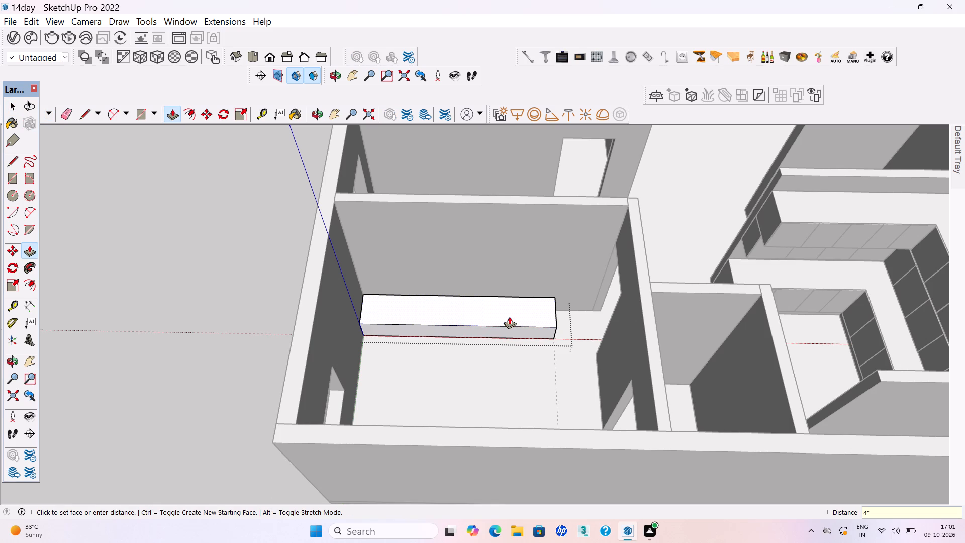
key(Return)
key(space)
click(498, 389)
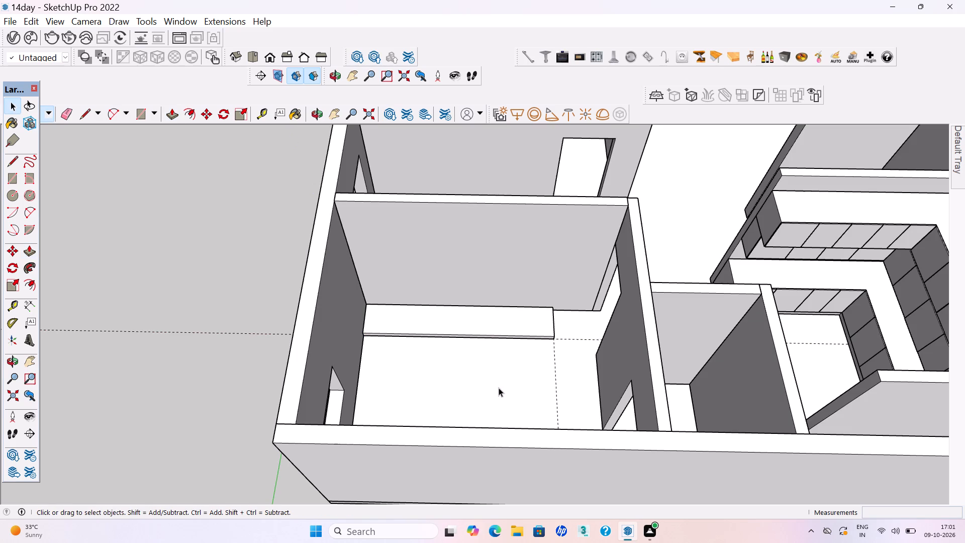
Save the model.
key(ctrl+s)
key(ctrl+s)
Draw a rectangle about 11' 5 1/8" by 2' over the top of the 4" base and make it a group.
key(r)
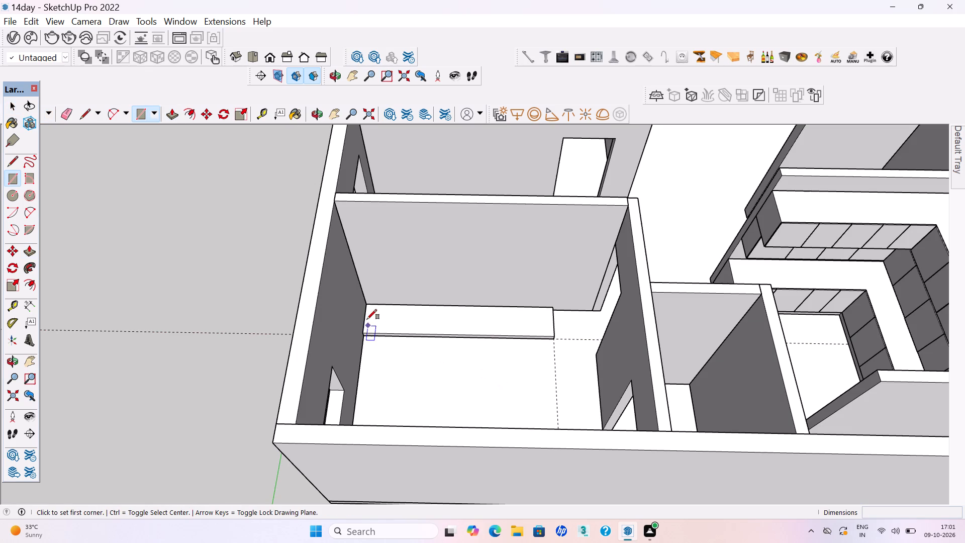
click(365, 306)
key(space)
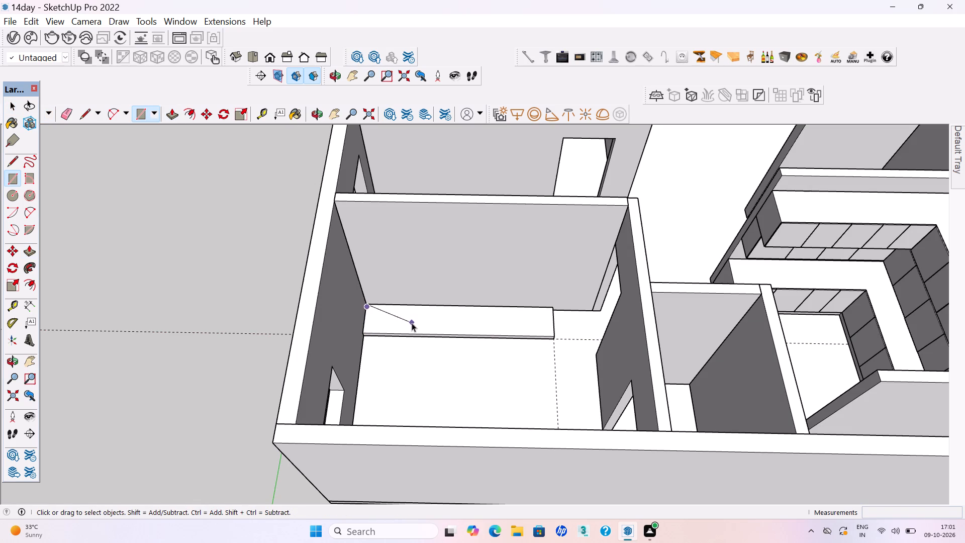
key(r)
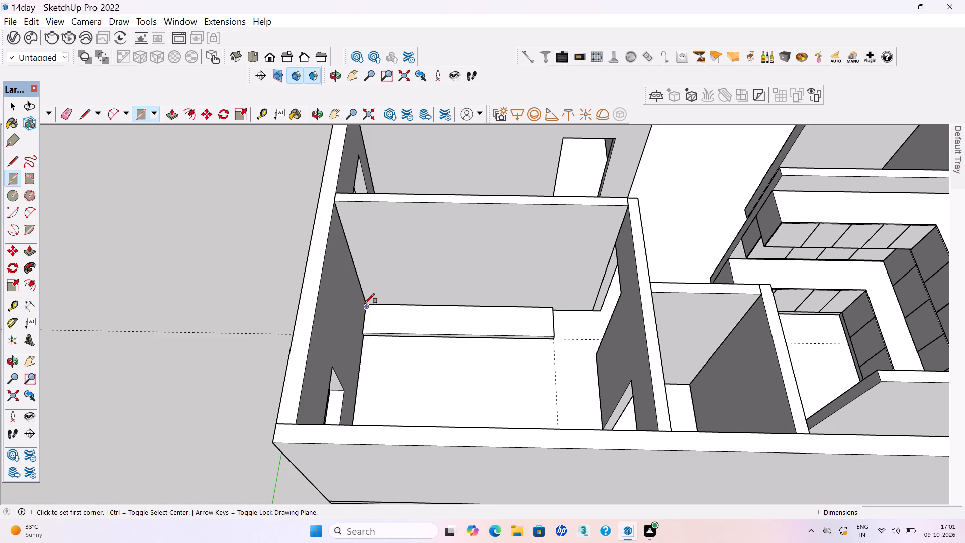
scroll(369, 303, up, 11)
click(362, 303)
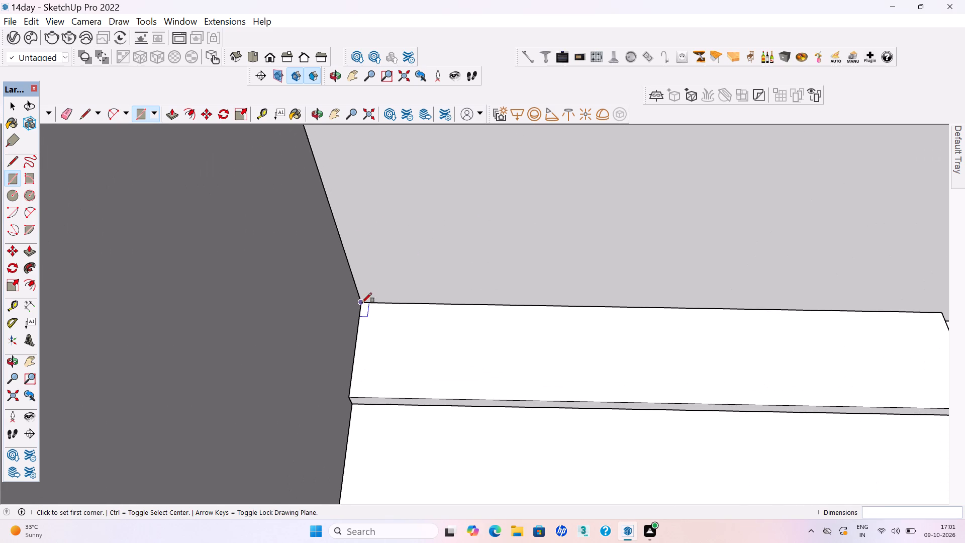
scroll(361, 316, down, 8)
click(639, 360)
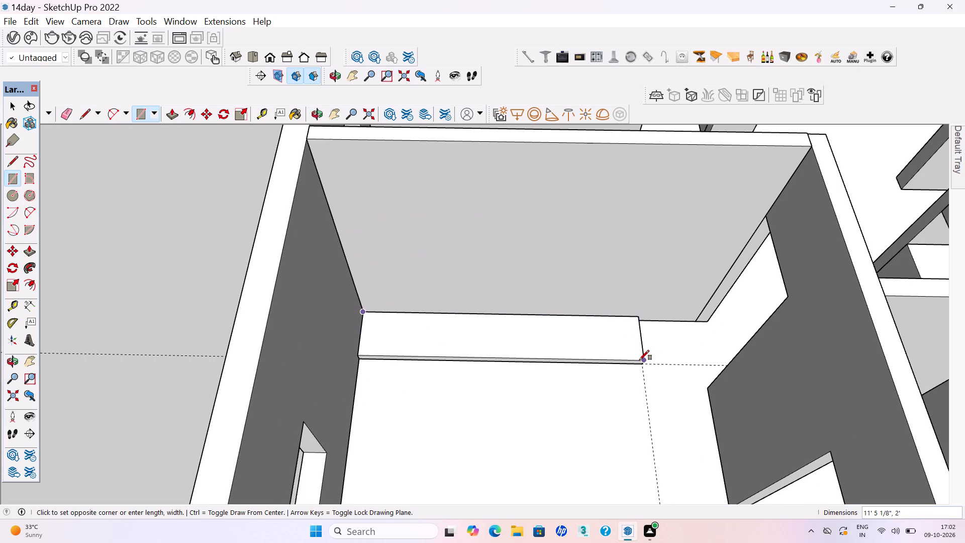
key(space)
double_click(563, 343)
right_click(560, 341)
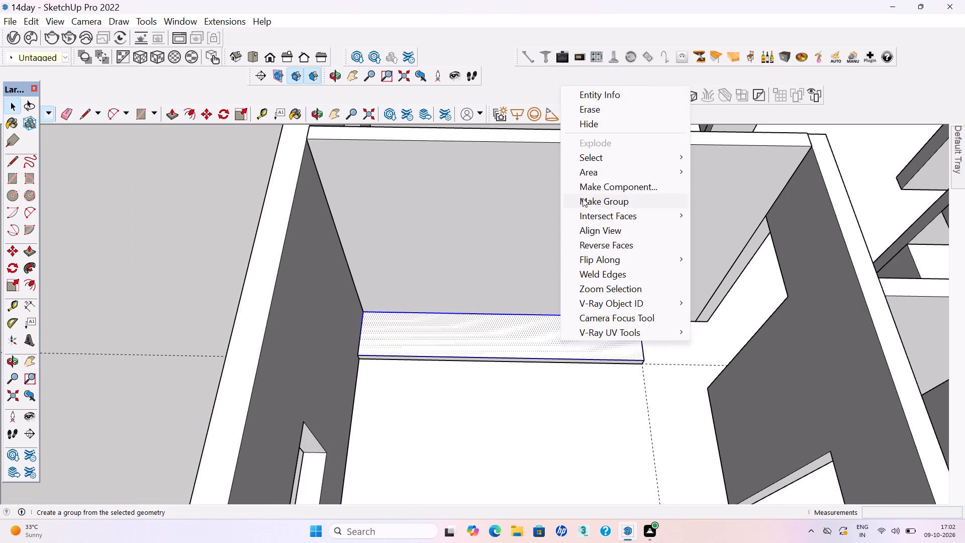
click(583, 198)
Inside the new group, Push/Pull the rectangle up 7' to form the cabinet body.
double_click(538, 337)
click(527, 345)
key(p)
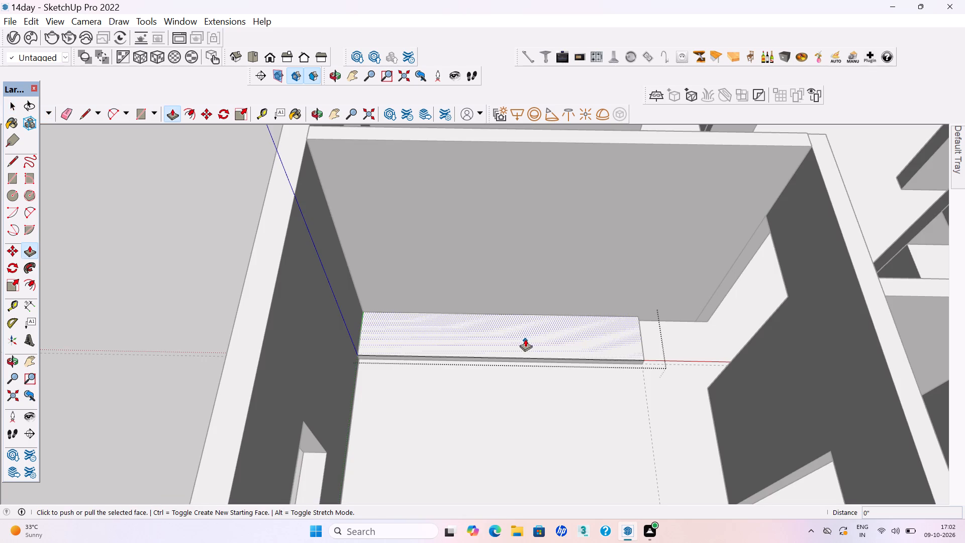
click(525, 339)
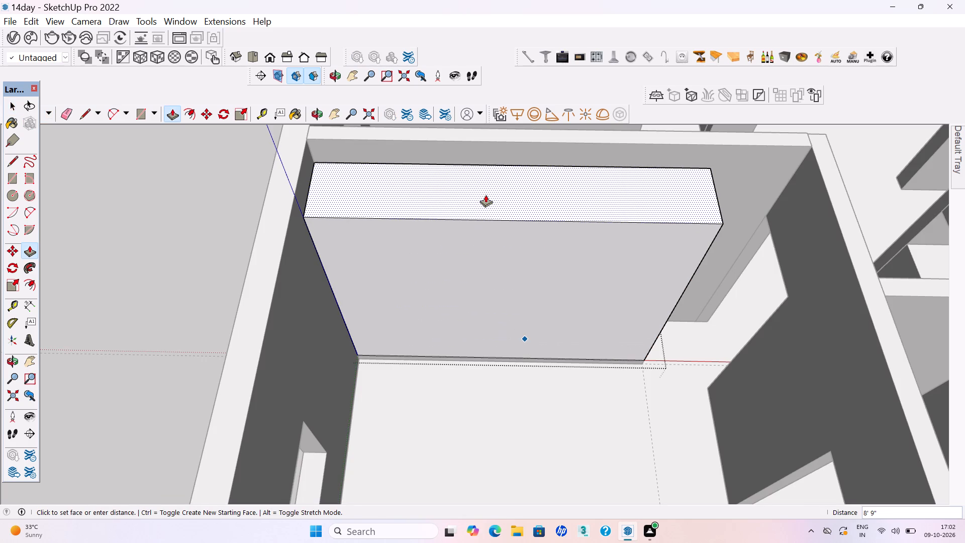
text(7')
key(Return)
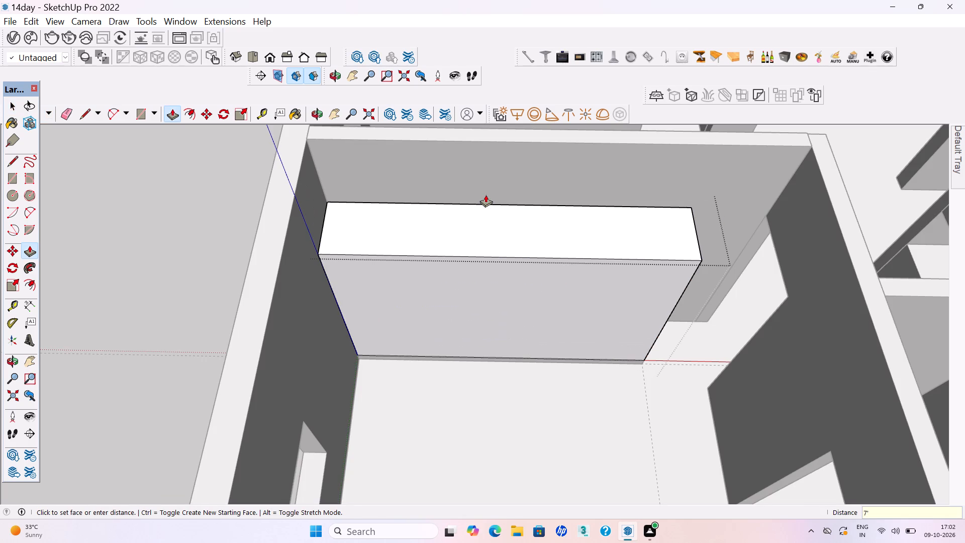
Offset the outline of the cabinet body's front face inward by 18 mm.
scroll(517, 240, down, 2)
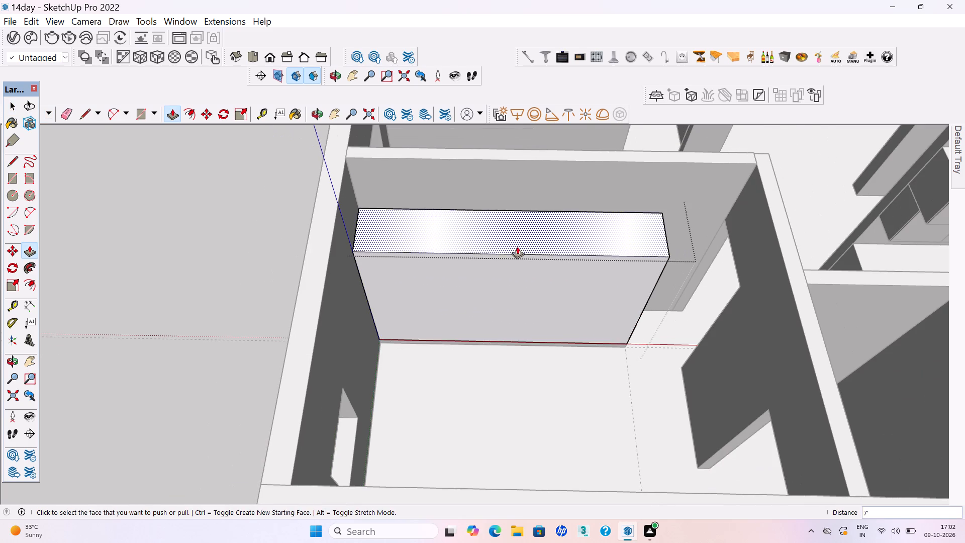
key(space)
click(489, 314)
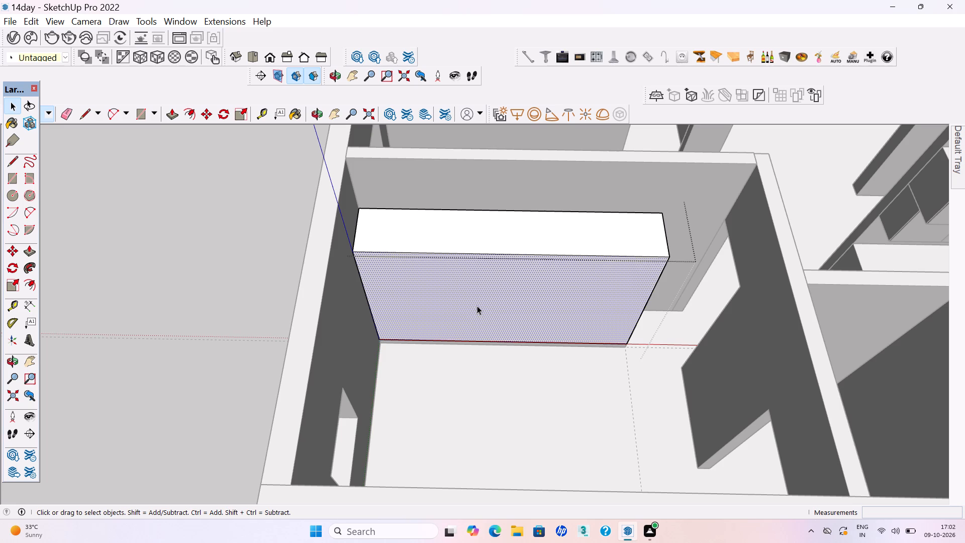
key(f)
click(475, 303)
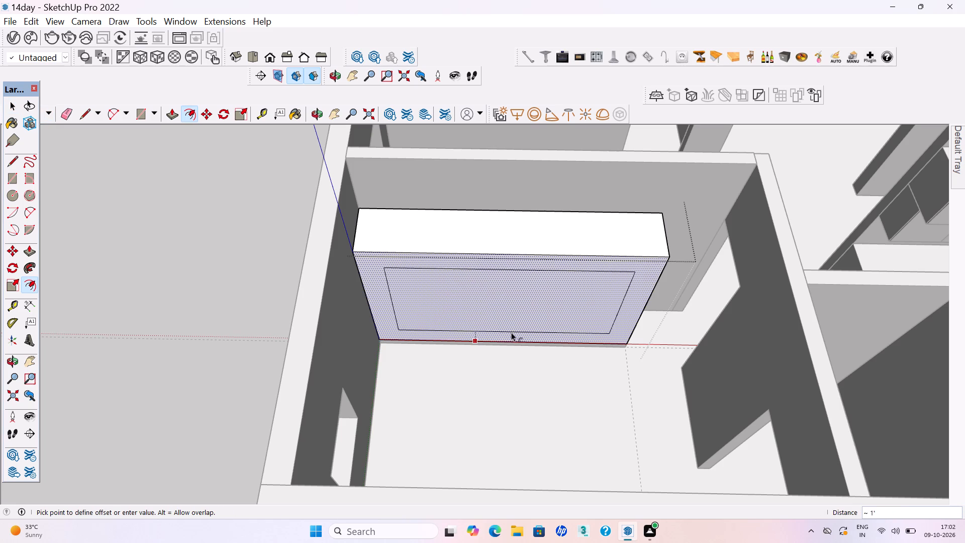
text(18mm)
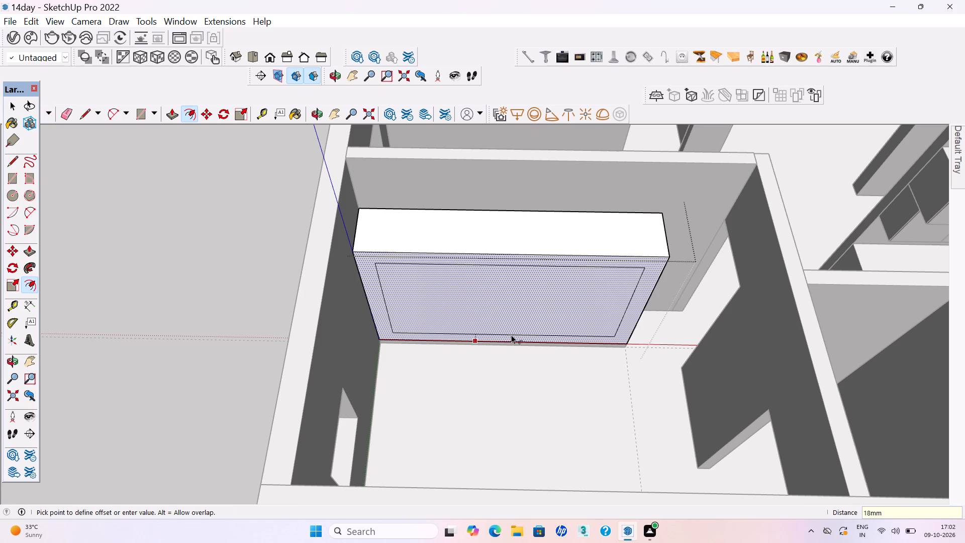
key(Return)
Push/Pull the inner front face back to hollow out the cabinet, and exit the group.
key(space)
click(480, 303)
key(p)
key(Return)
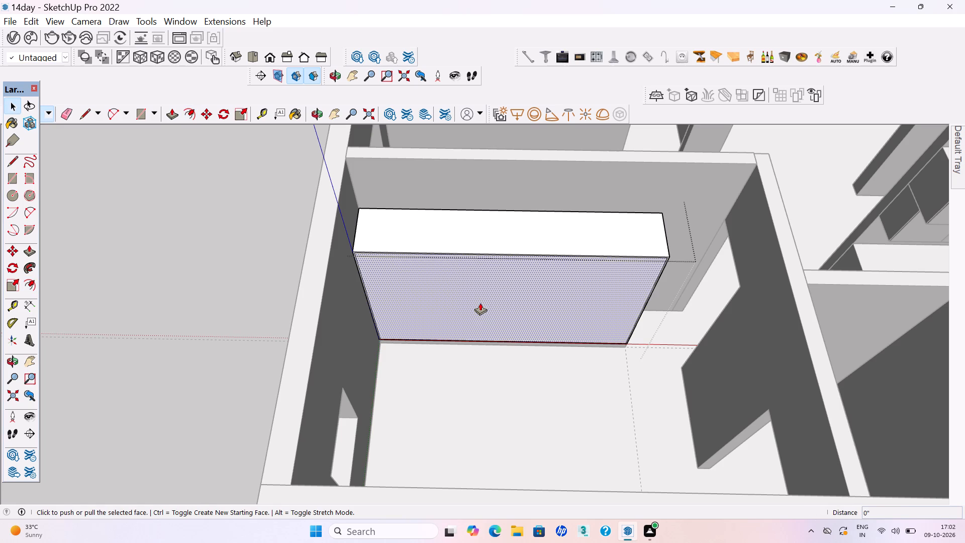
click(494, 324)
click(485, 291)
key(space)
scroll(518, 342, down, 3)
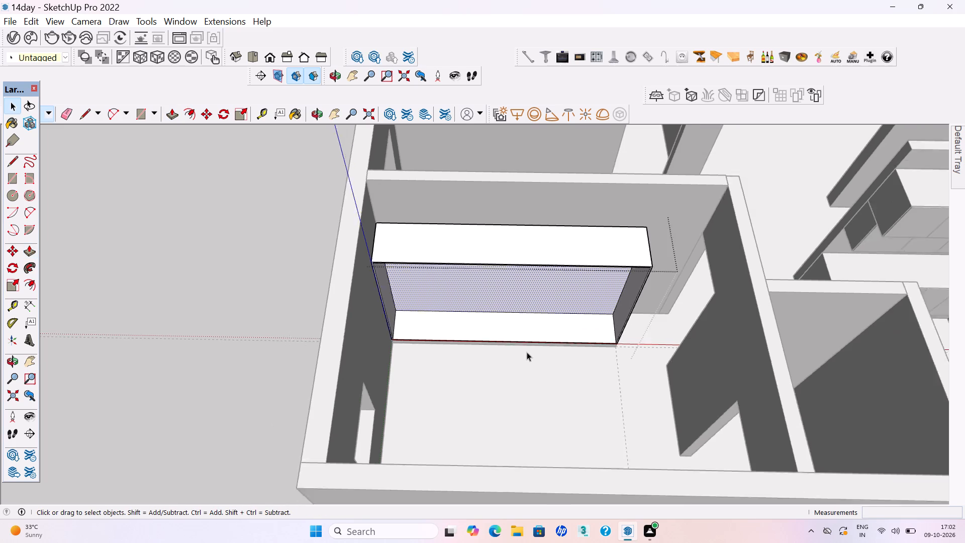
scroll(527, 352, down, 2)
click(354, 293)
Save the model.
key(ctrl+s)
key(ctrl+s)
key(ctrl+s)
Place a vertical guide at the middle of the cabinet front, about 5' 7 7/8" from its window-wall side edge.
scroll(349, 261, down, 2)
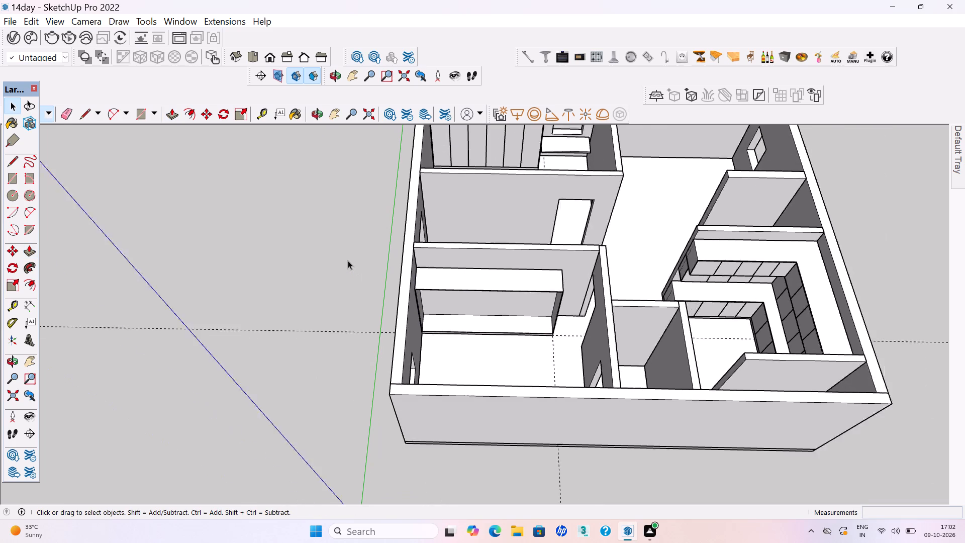
scroll(348, 260, down, 2)
middle_drag(340, 223, 327, 145)
scroll(479, 282, up, 6)
middle_drag(463, 296, 463, 326)
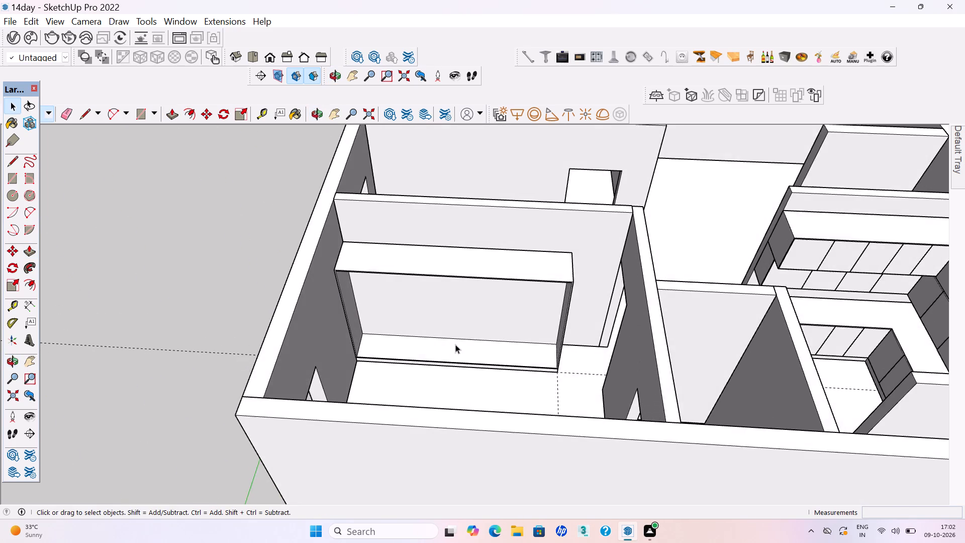
scroll(456, 344, up, 2)
key(t)
click(318, 309)
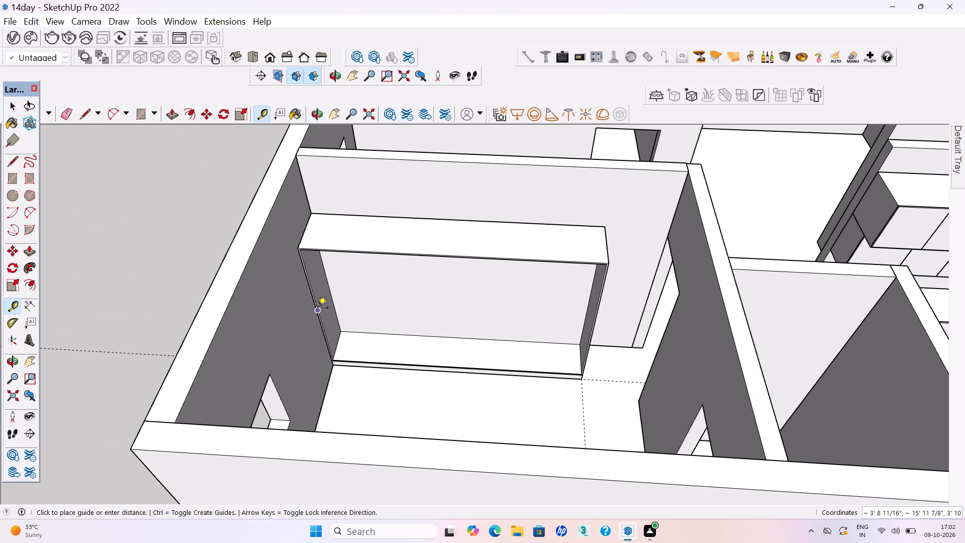
click(447, 259)
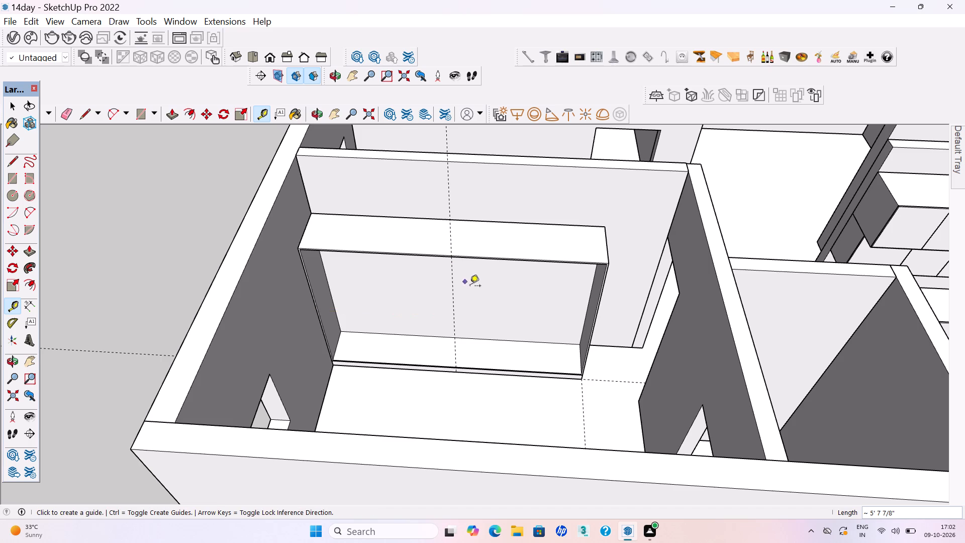
Draw a line about 5' 7 7/8" long on the opening's top edge, from the middle guide to the far inner corner.
scroll(493, 298, up, 3)
key(l)
scroll(455, 249, up, 4)
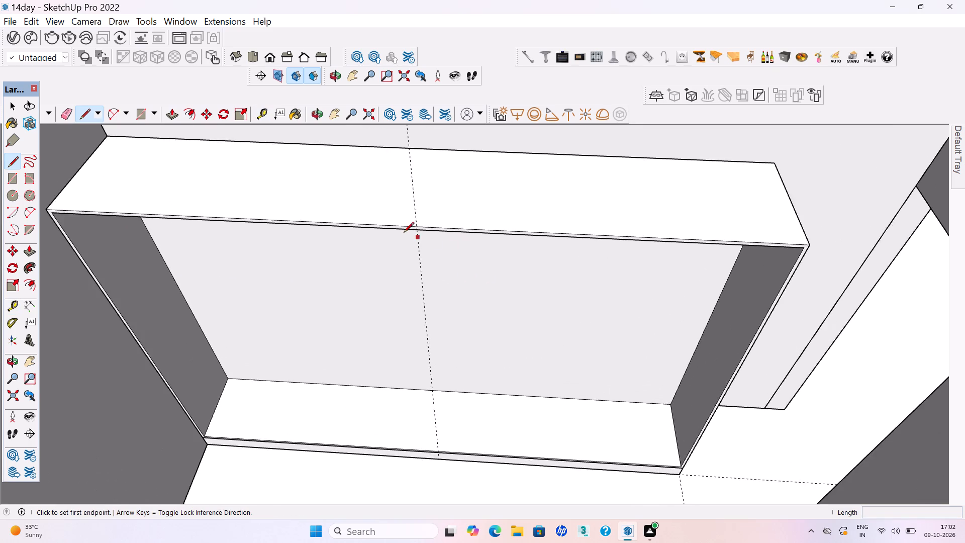
scroll(404, 233, up, 7)
click(424, 222)
scroll(388, 227, down, 3)
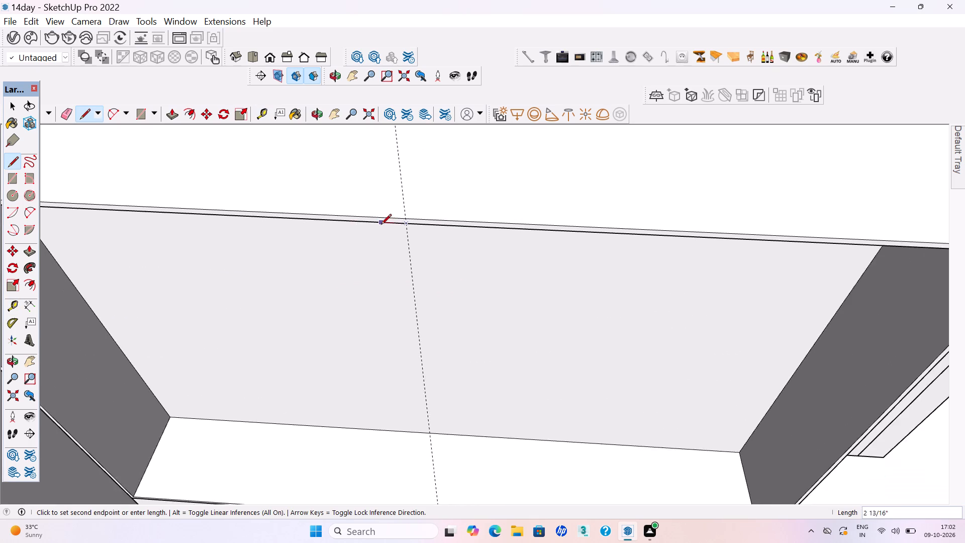
scroll(381, 225, down, 5)
scroll(761, 237, up, 6)
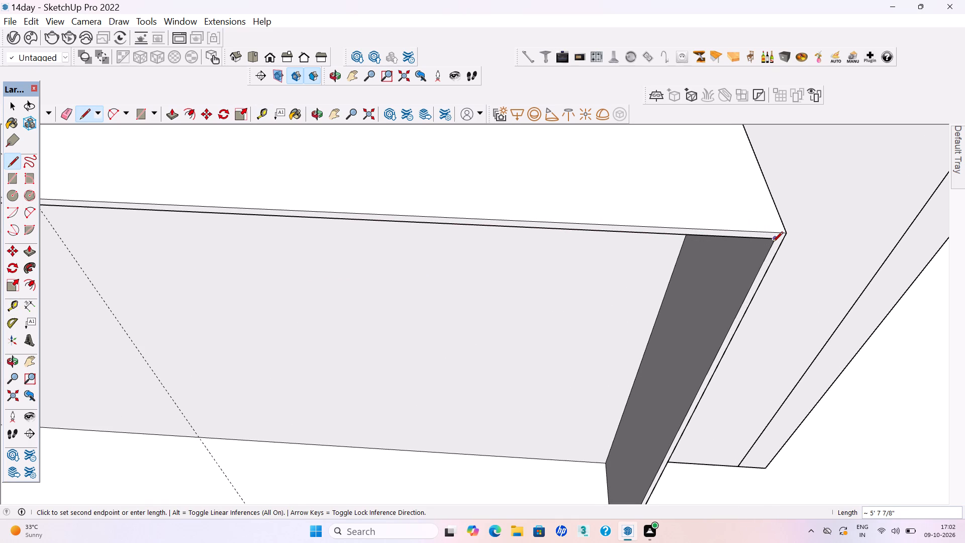
click(772, 243)
key(space)
Divide the new top-edge line into 3 equal segments.
click(712, 236)
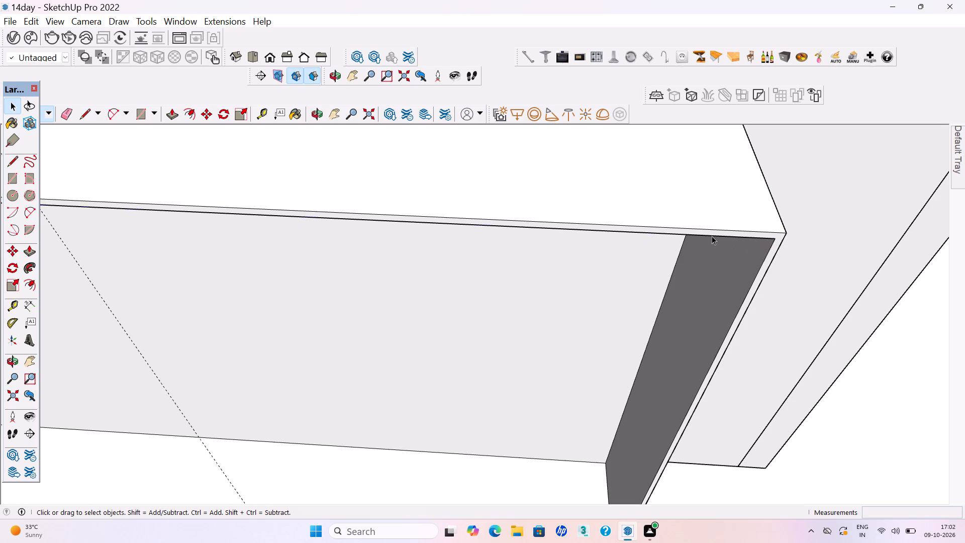
right_click(709, 238)
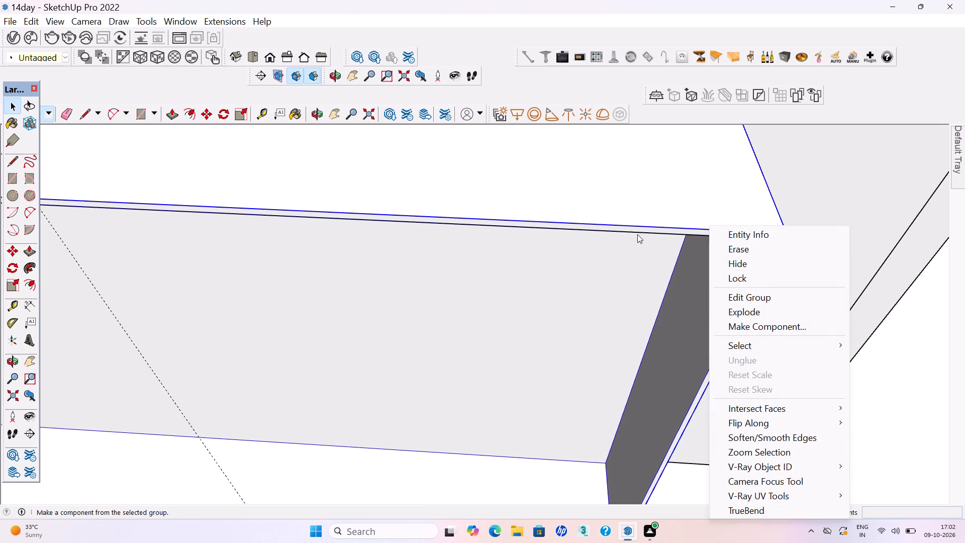
click(637, 234)
right_click(636, 233)
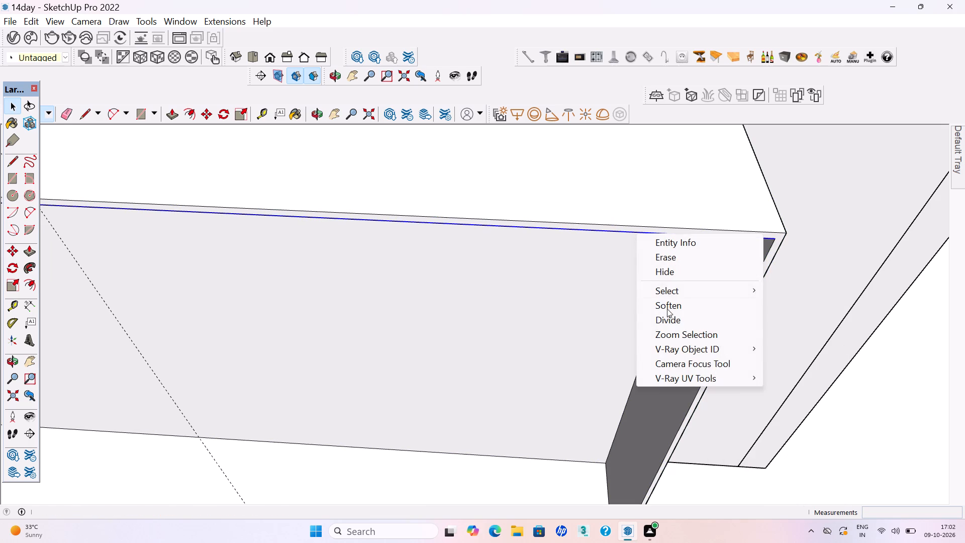
click(668, 319)
key(2)
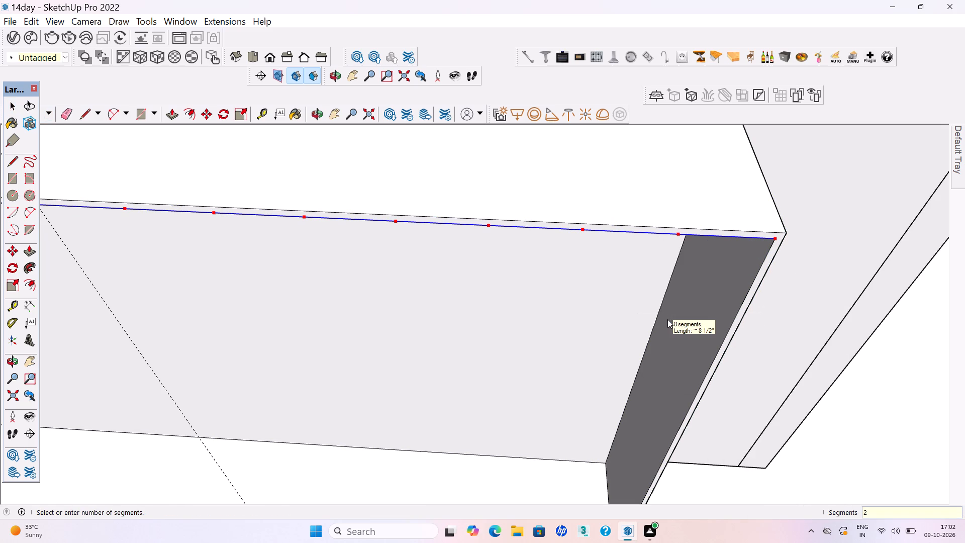
key(BackSpace)
key(3)
key(Return)
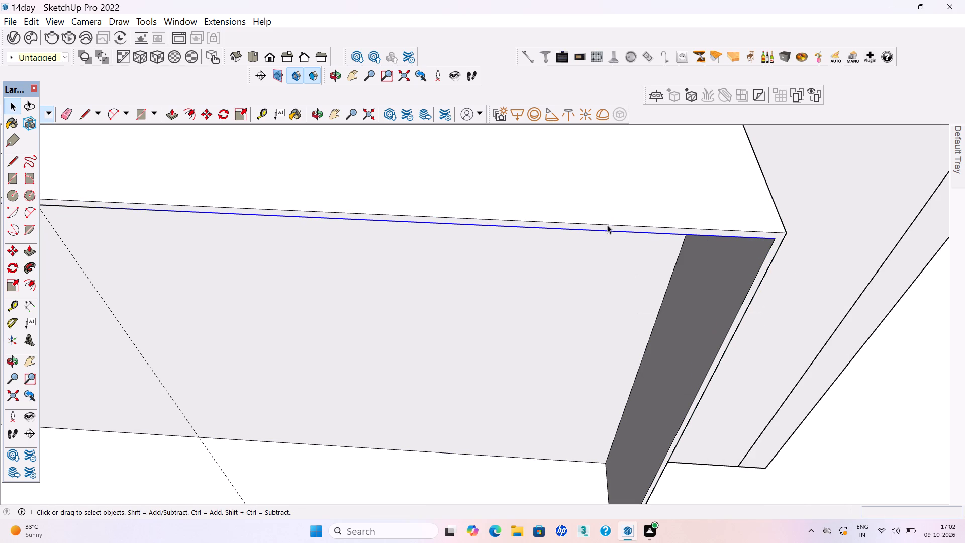
Draw a door rectangle about 1' 10 5/8" by 6' 10 9/16" from the last division point to the opening's lower corner.
click(608, 231)
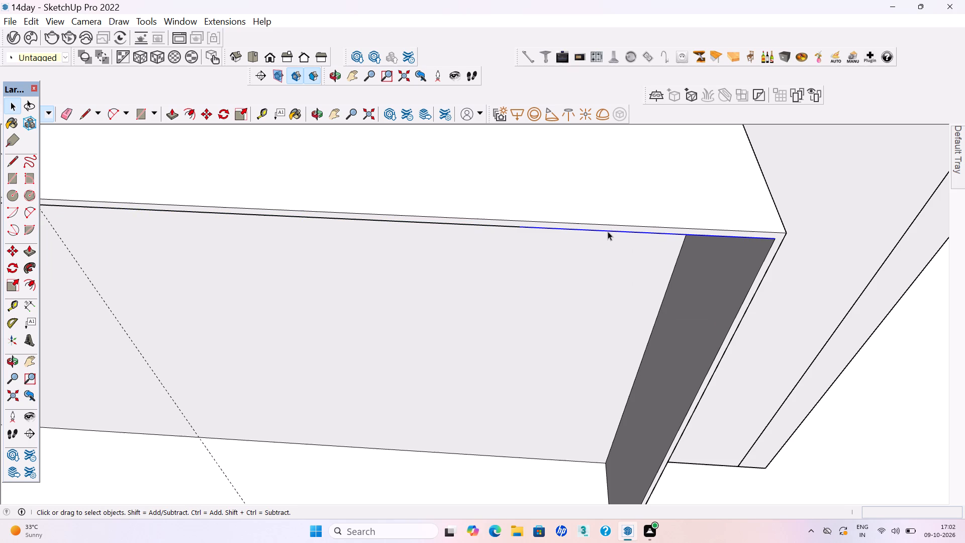
key(r)
click(519, 228)
scroll(531, 220, down, 3)
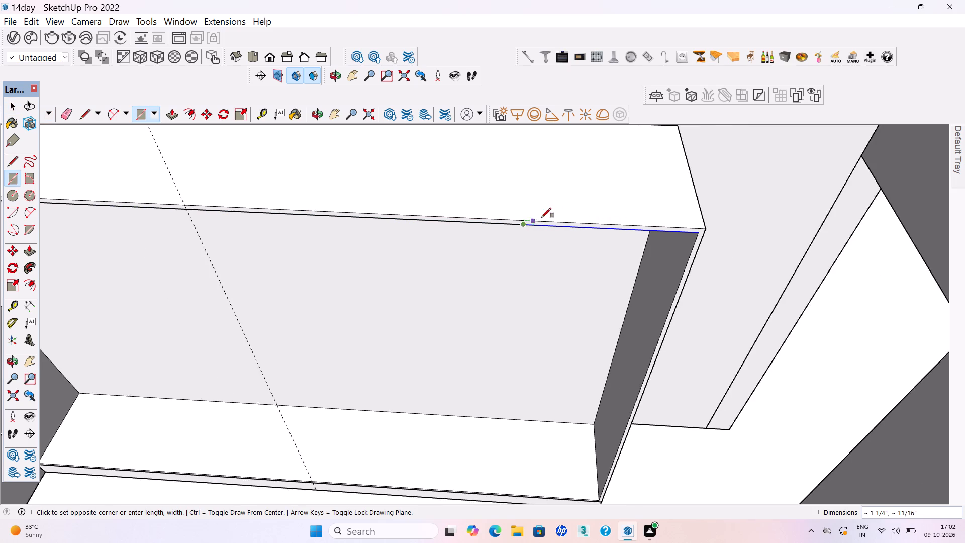
scroll(541, 218, down, 5)
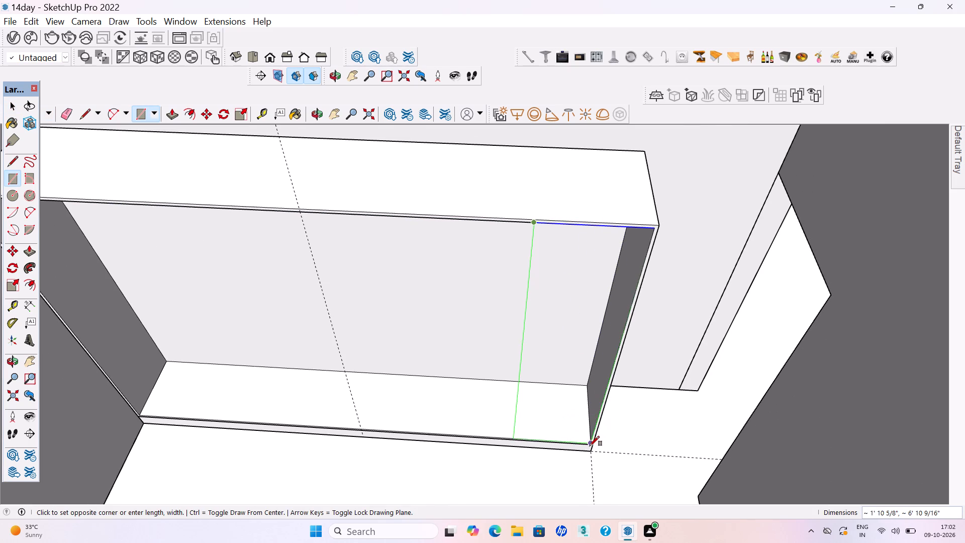
click(590, 446)
Push/Pull the door rectangle by 18 mm to give the shutter its thickness.
key(p)
click(560, 347)
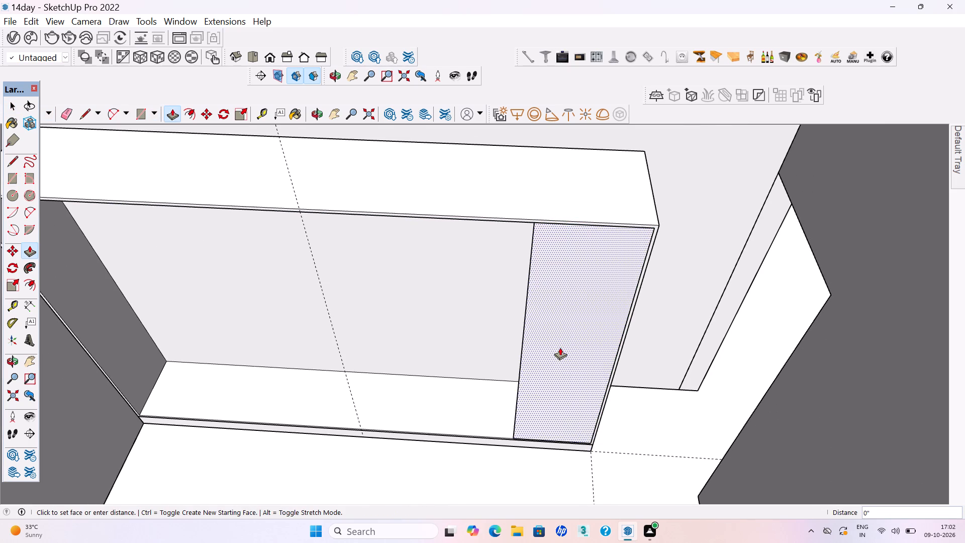
text(18mm)
key(Return)
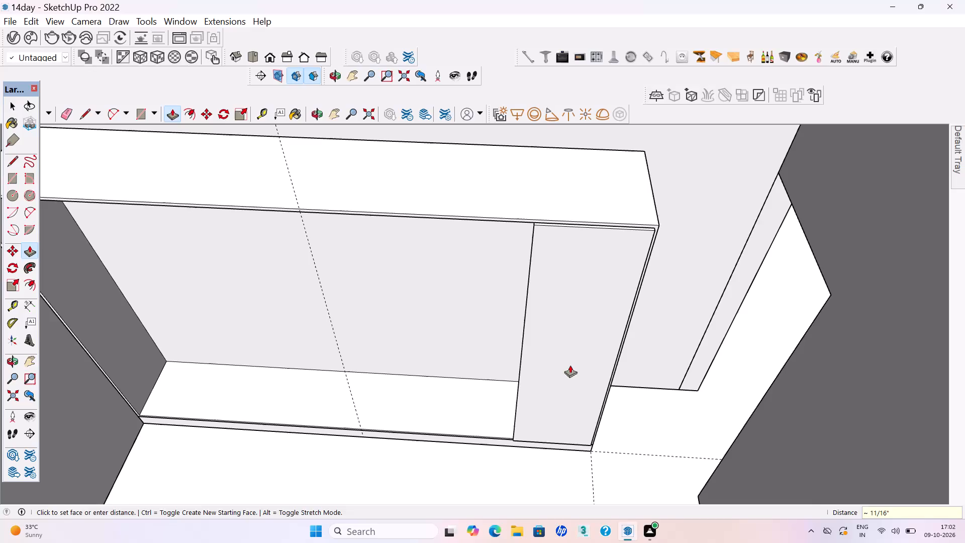
key(space)
Draw a door rectangle from the top-edge division point nearest the middle guide down to the opening's bottom edge at that guide.
scroll(634, 227, down, 1)
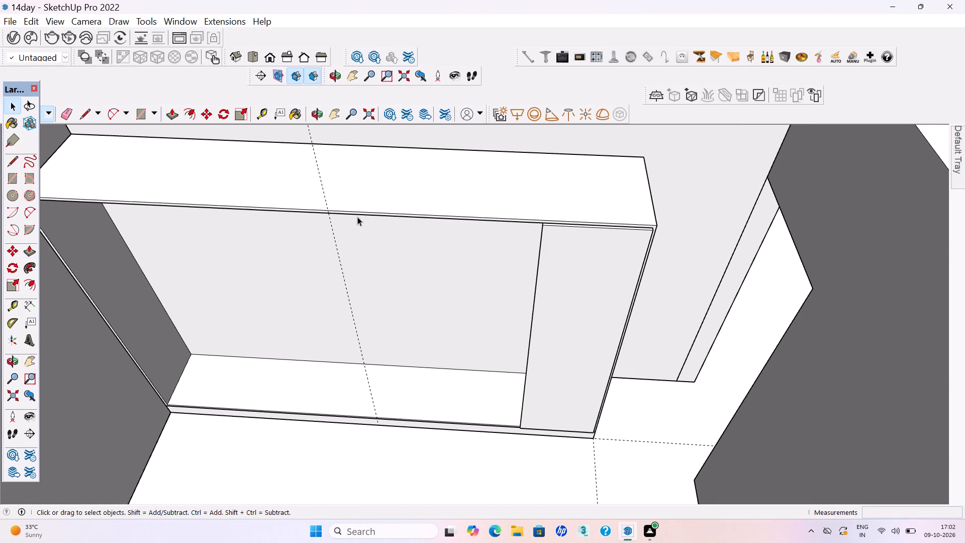
click(354, 214)
middle_drag(421, 205, 424, 163)
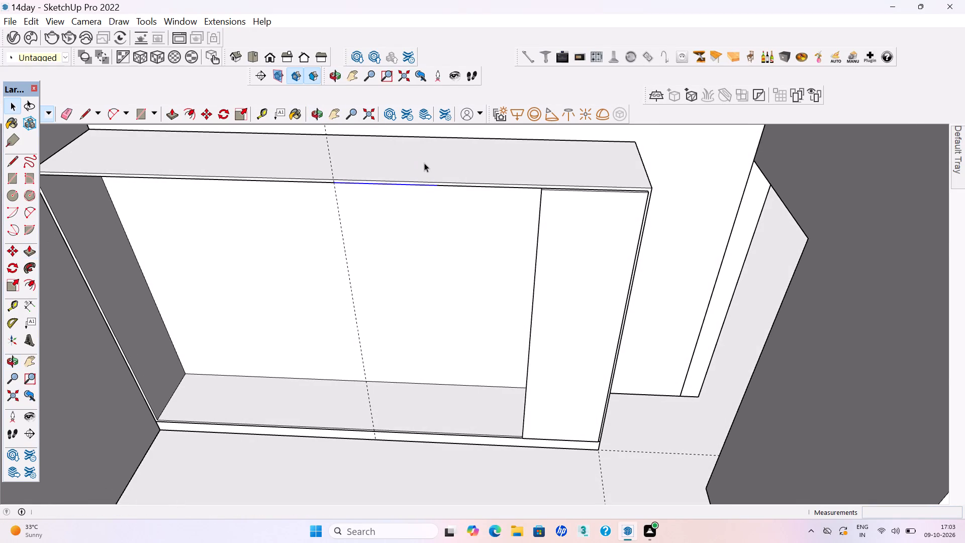
key(r)
click(436, 186)
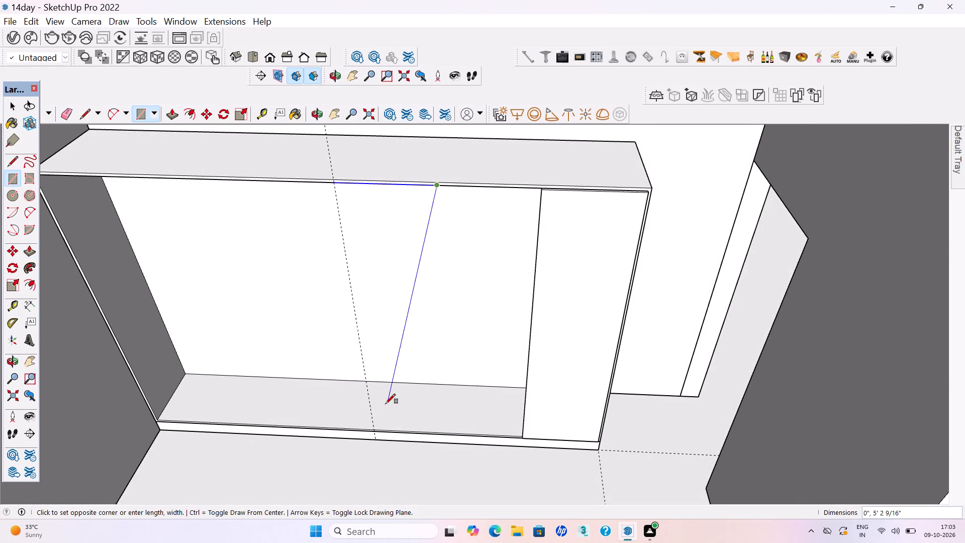
click(374, 432)
Push/Pull the door rectangle beside the middle guide by 18 mm to form the second shutter.
key(p)
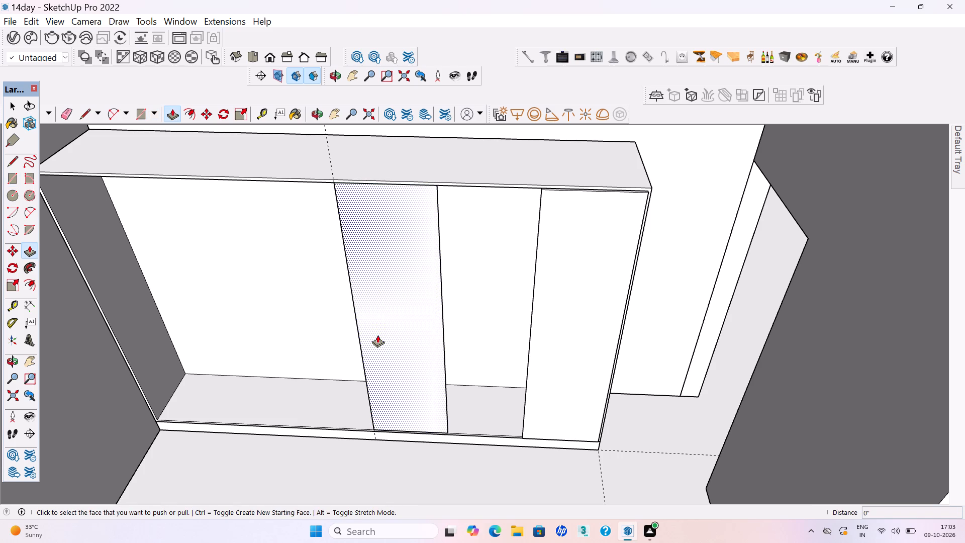
click(377, 327)
text(18mm)
key(Return)
key(space)
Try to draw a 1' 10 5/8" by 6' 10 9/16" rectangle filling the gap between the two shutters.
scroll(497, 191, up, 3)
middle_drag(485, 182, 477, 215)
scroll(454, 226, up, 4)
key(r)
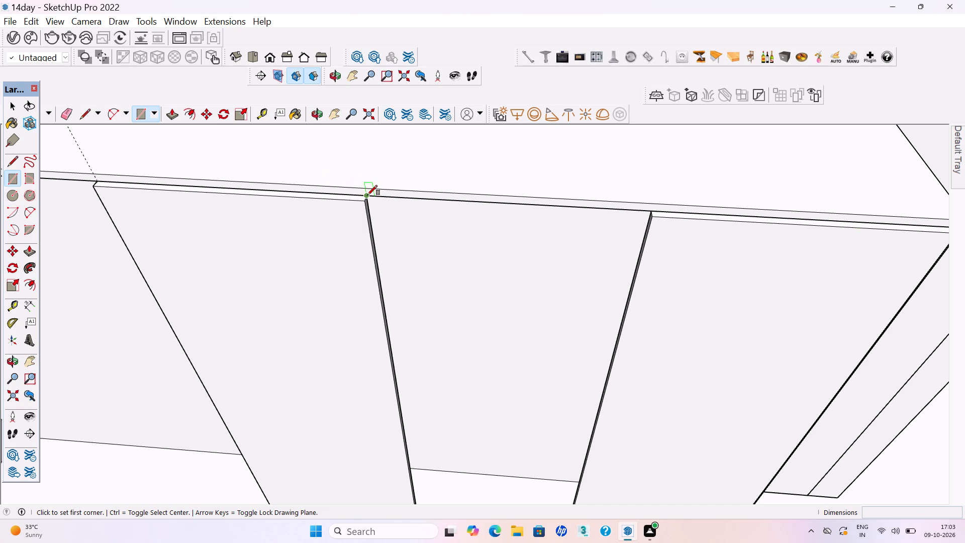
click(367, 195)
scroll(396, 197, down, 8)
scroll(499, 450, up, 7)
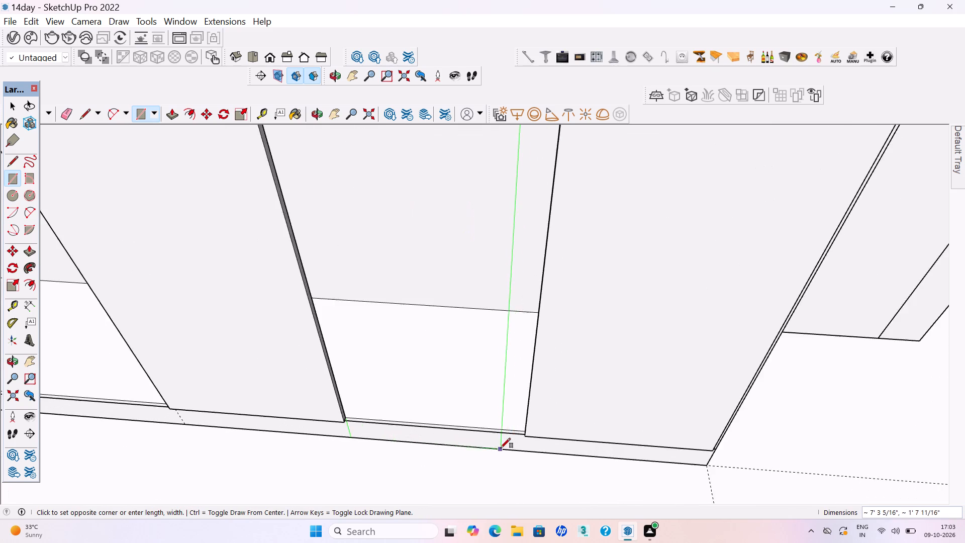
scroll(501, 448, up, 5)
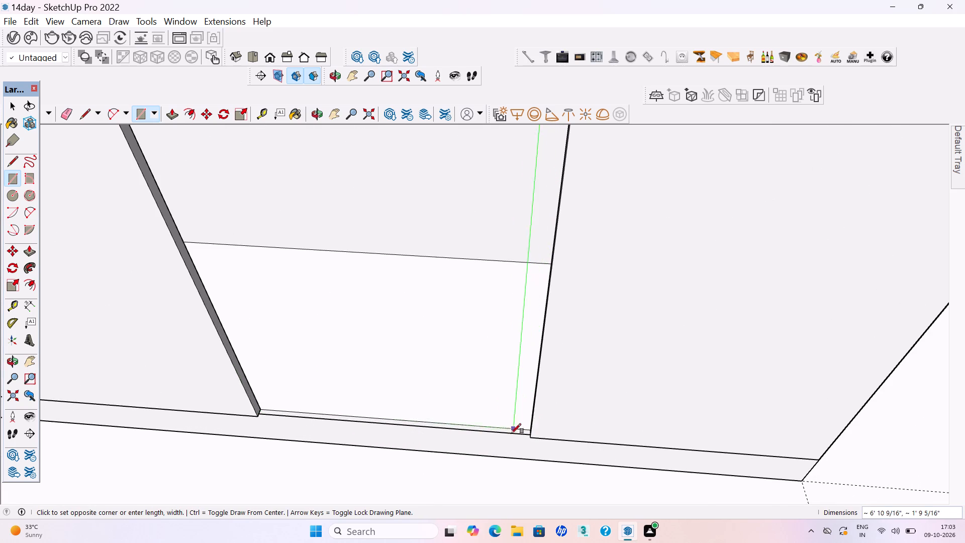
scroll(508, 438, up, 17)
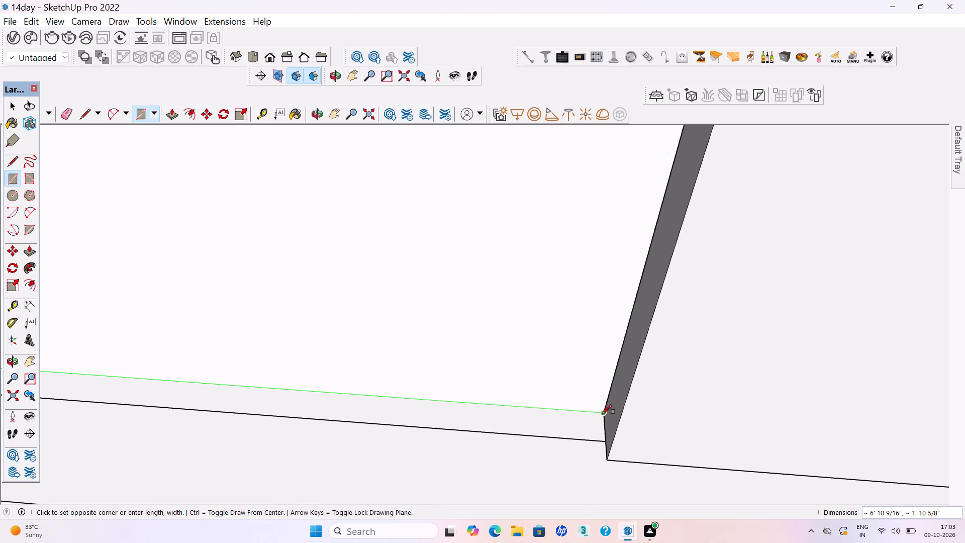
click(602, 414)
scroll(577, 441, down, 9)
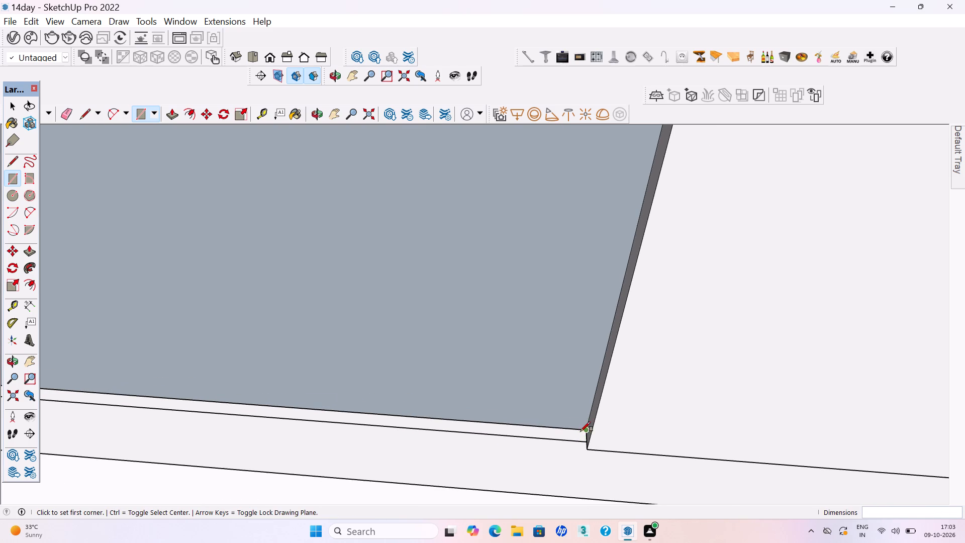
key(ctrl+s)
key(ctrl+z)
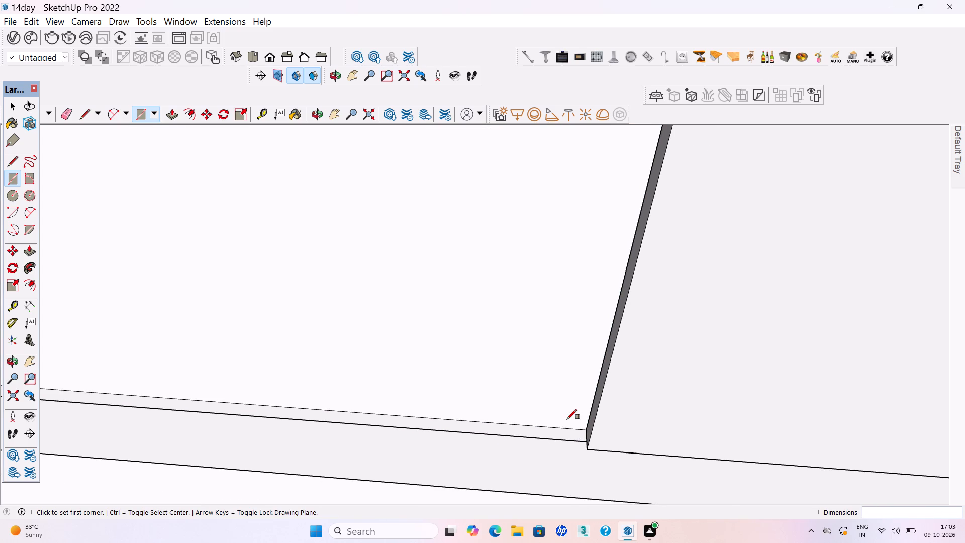
Draw the middle door rectangle about 1' 10" by 6' 10 9/16", leaving a slight gap to the shutters on both sides.
scroll(594, 452, down, 20)
scroll(594, 452, down, 5)
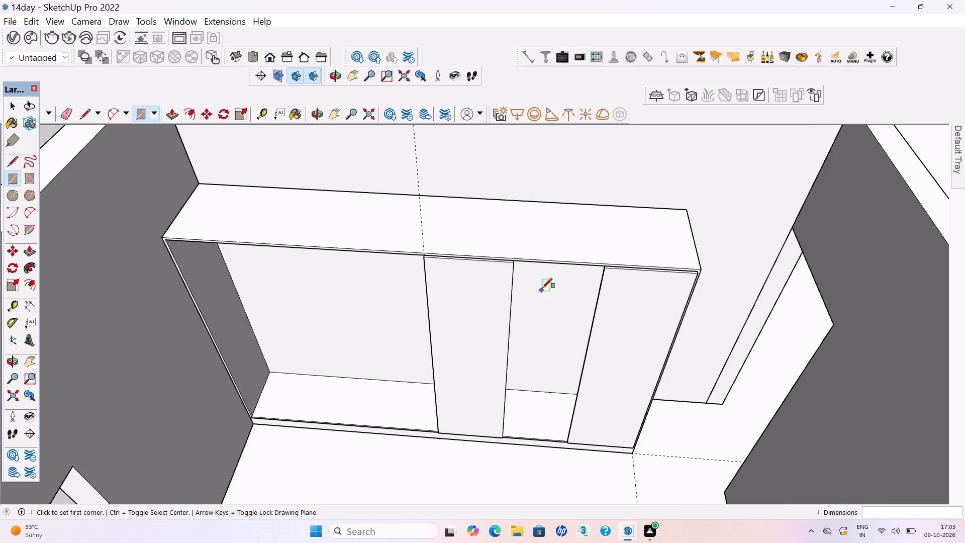
scroll(550, 268, up, 5)
scroll(493, 253, up, 19)
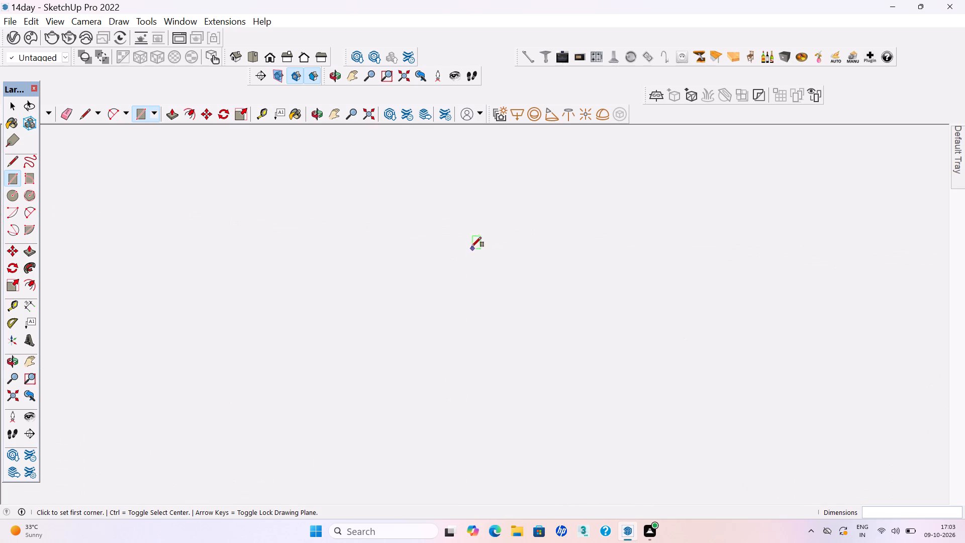
scroll(466, 258, down, 4)
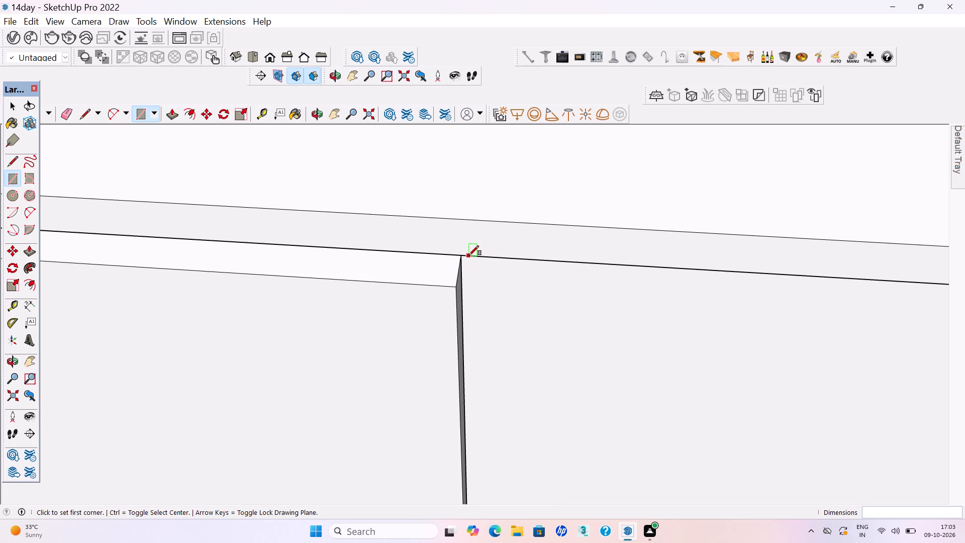
click(469, 255)
scroll(467, 253, down, 20)
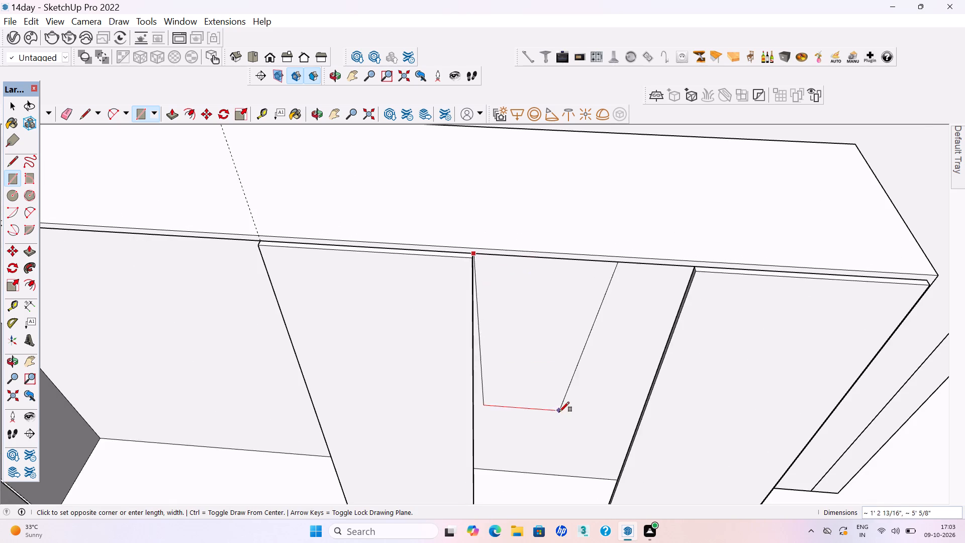
scroll(558, 323, down, 5)
scroll(570, 493, up, 12)
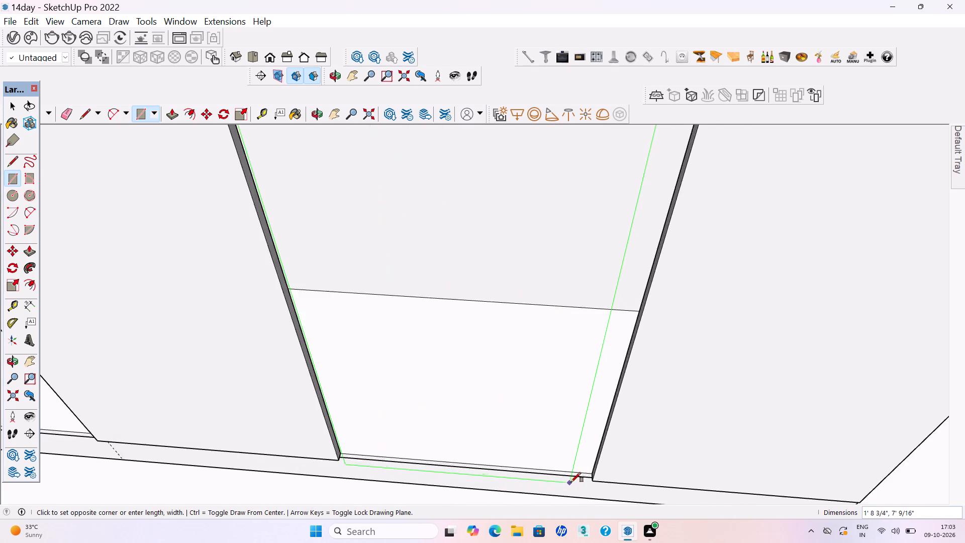
scroll(571, 482, up, 12)
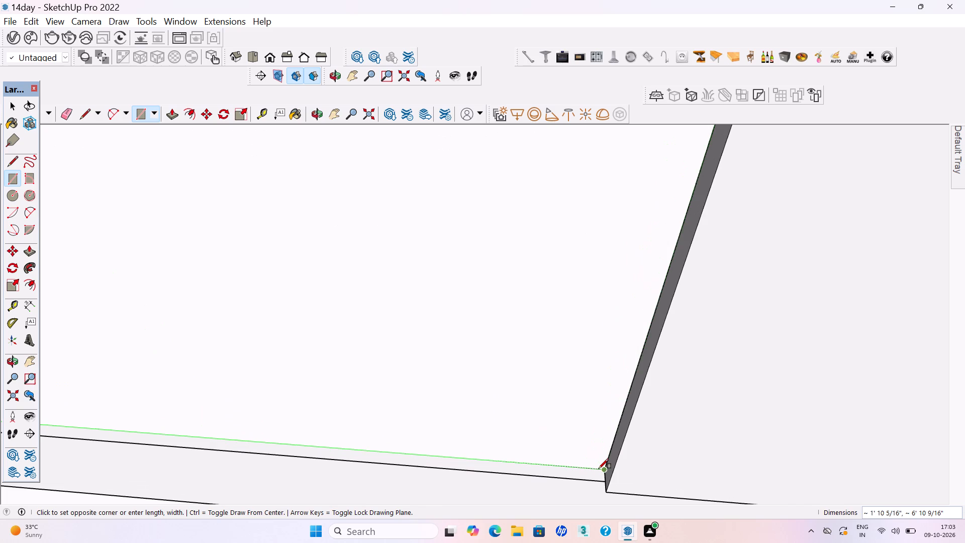
click(594, 468)
Push/Pull the middle door rectangle about 11/16" so it is flush with the neighbouring shutters.
scroll(559, 486, down, 12)
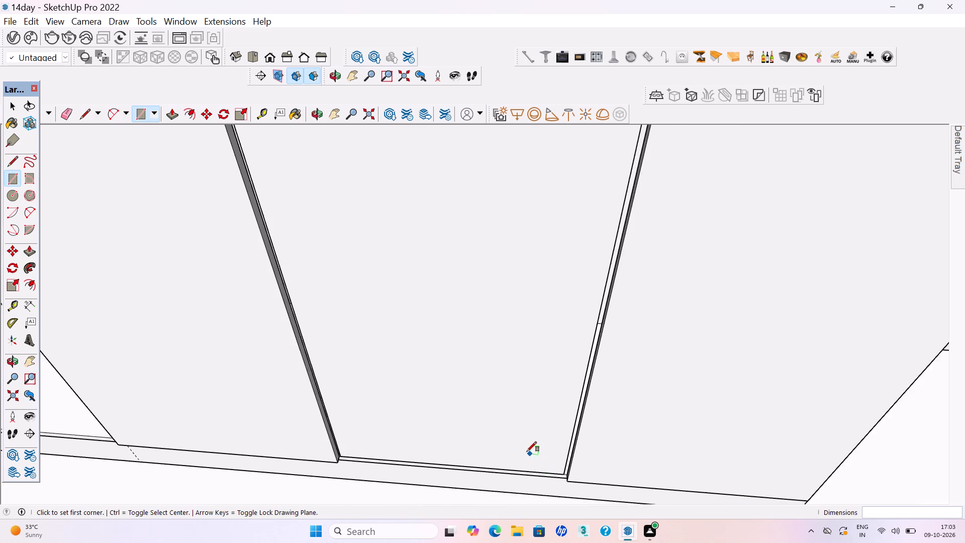
scroll(527, 451, down, 14)
key(p)
scroll(495, 259, up, 3)
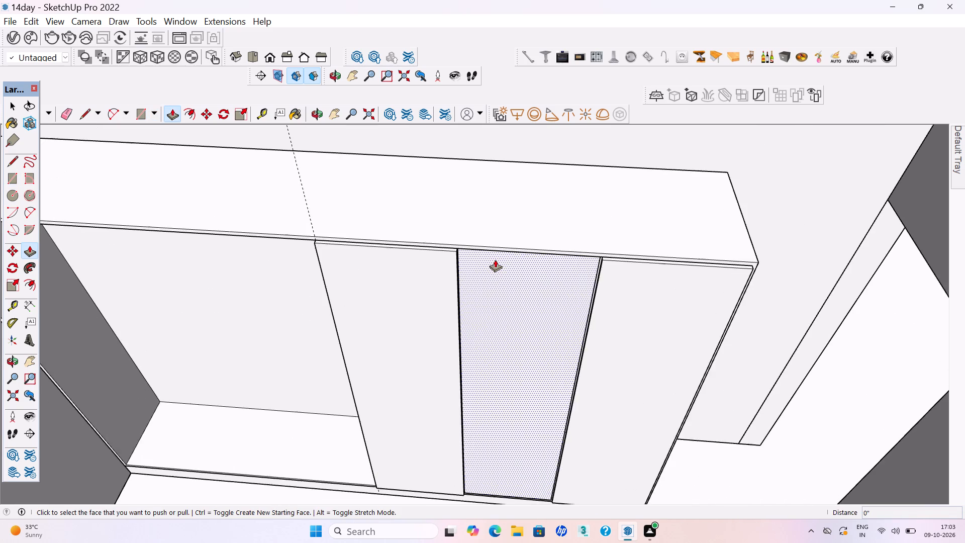
scroll(480, 260, up, 8)
click(460, 270)
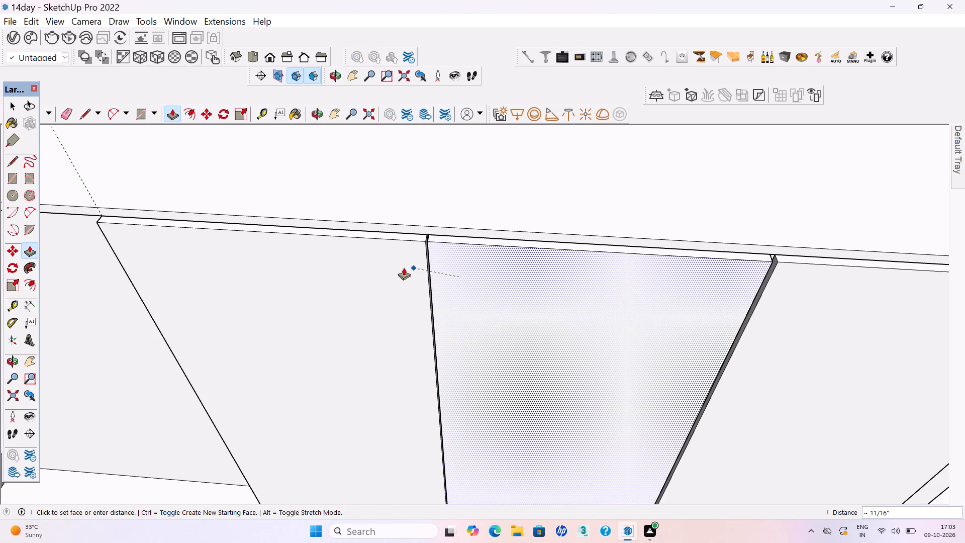
click(371, 271)
key(space)
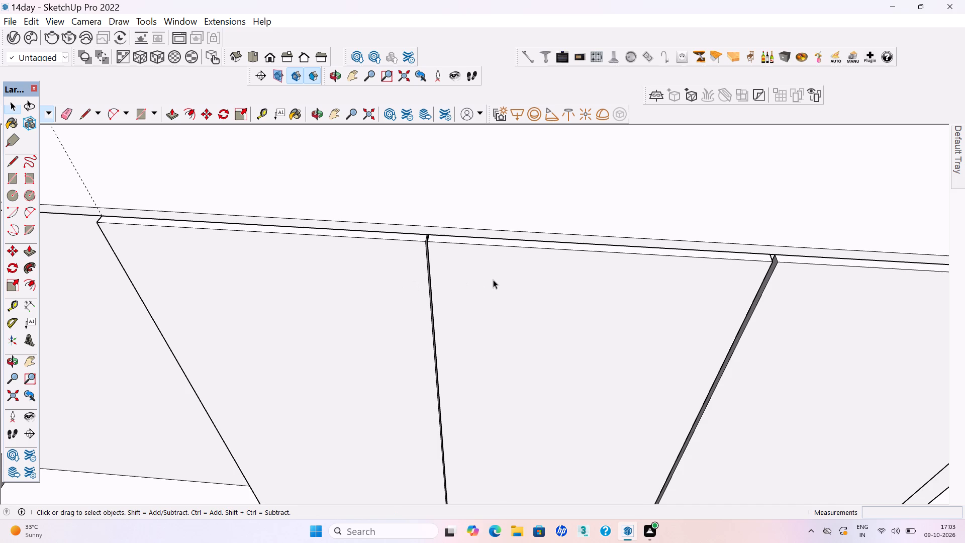
Clear the shutter selection and save the model.
triple_click(492, 277)
scroll(492, 277, down, 5)
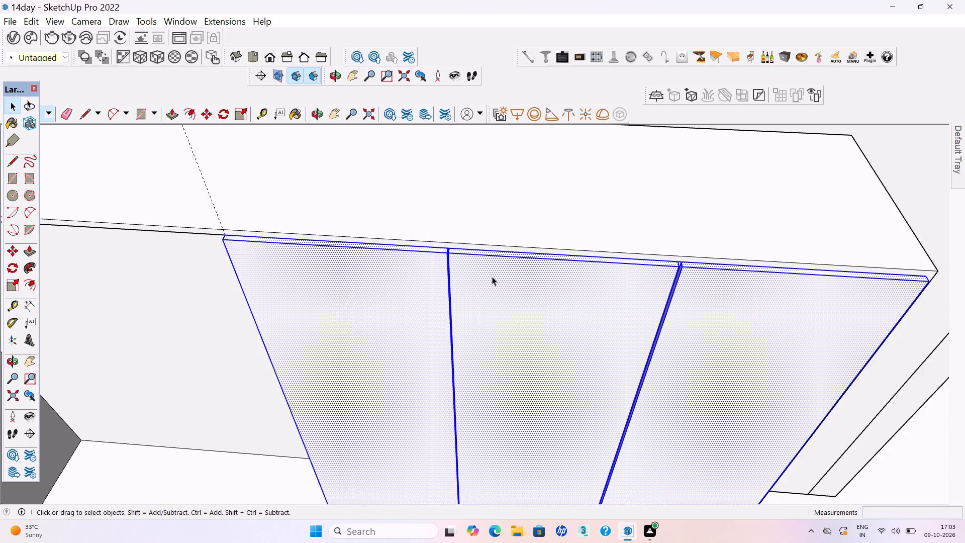
scroll(492, 277, down, 18)
scroll(520, 293, down, 5)
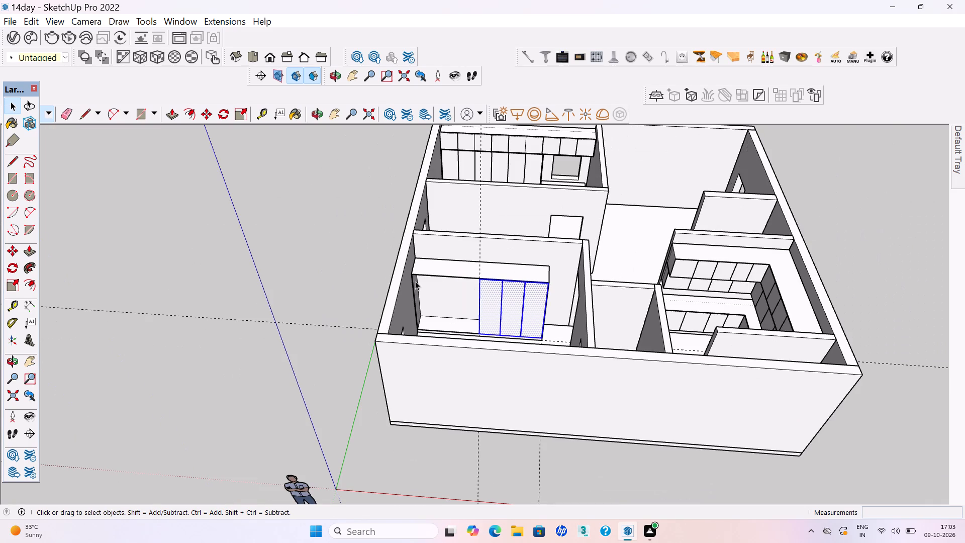
click(351, 255)
key(ctrl+s)
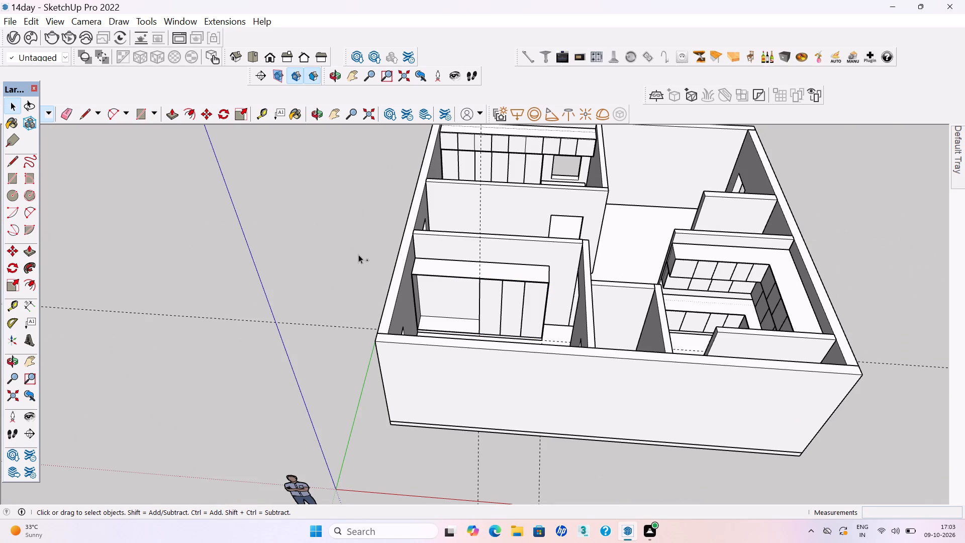
key(ctrl+s)
key(ctrl+s)
key(ctrl+s)
Deselect the cabinet and save the model again.
scroll(501, 316, down, 3)
middle_drag(471, 312, 464, 293)
scroll(467, 286, up, 8)
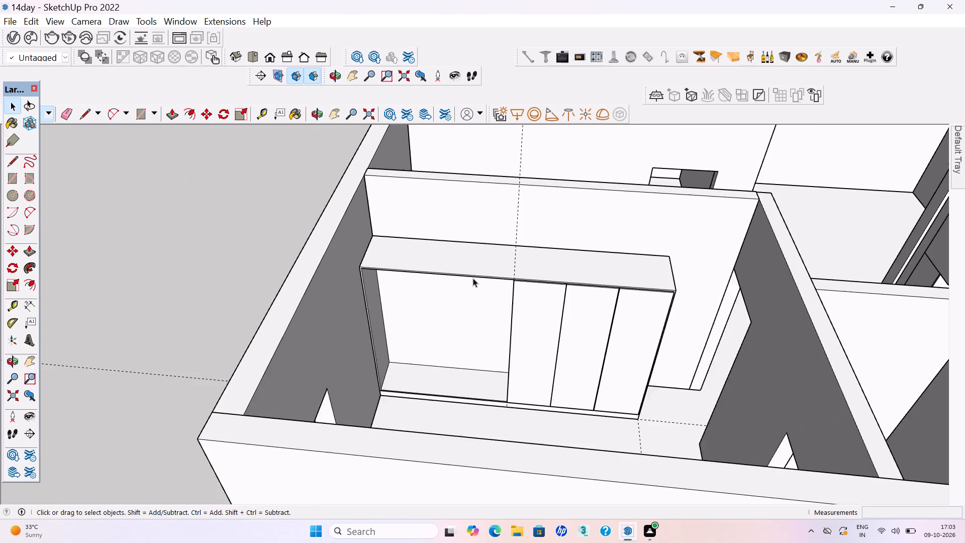
scroll(473, 278, up, 15)
click(475, 279)
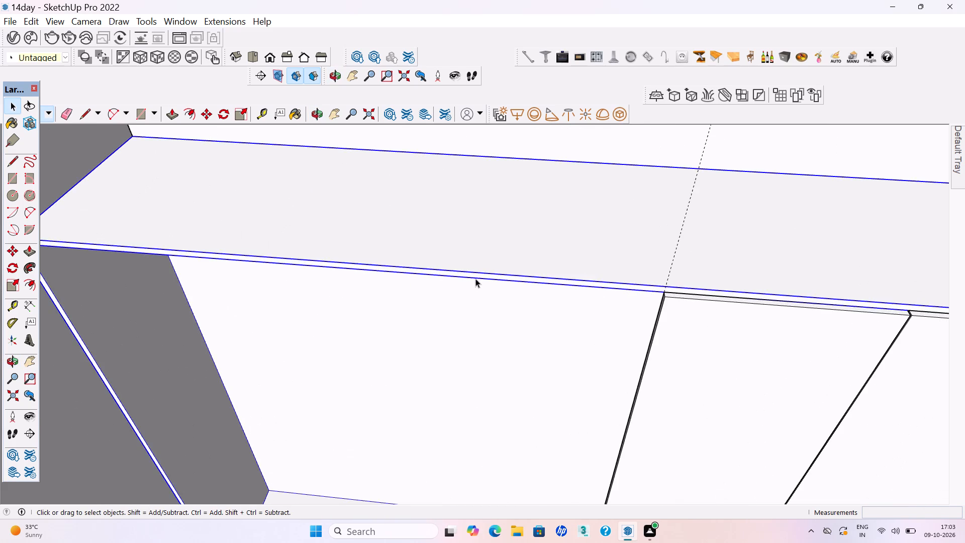
scroll(515, 282, down, 17)
click(395, 241)
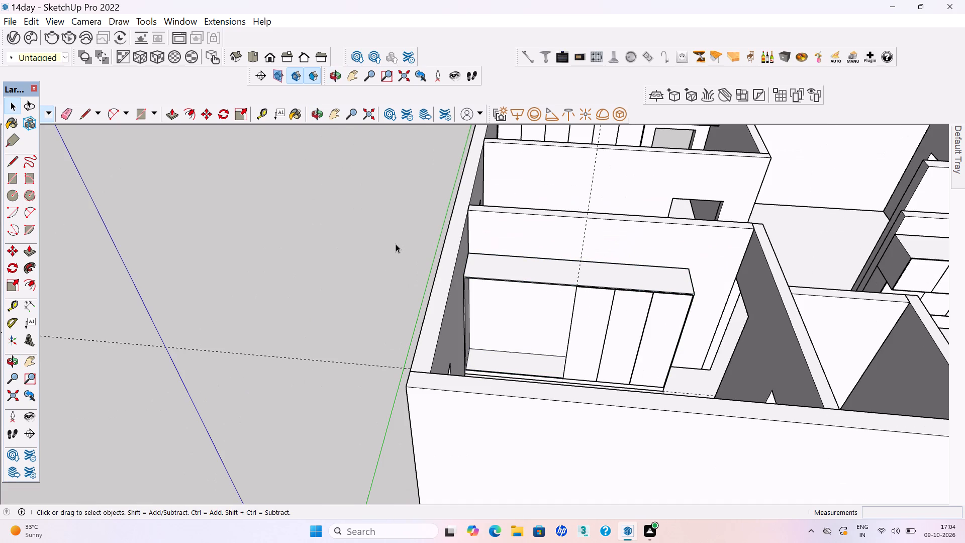
key(ctrl+s)
key(ctrl+s)
key(ctrl+s)
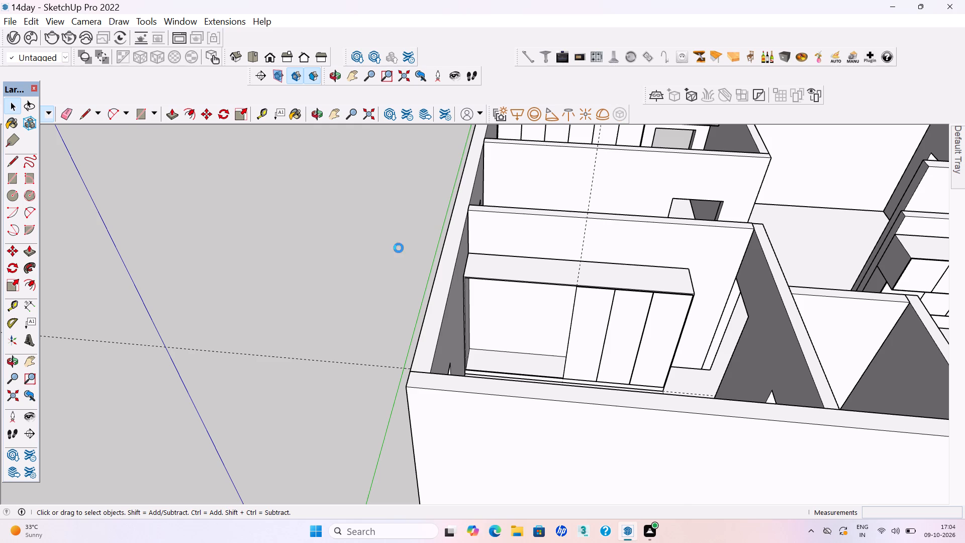
Draw a line along the open half's top inner edge, from its outer corner to the centre guide.
scroll(396, 250, down, 2)
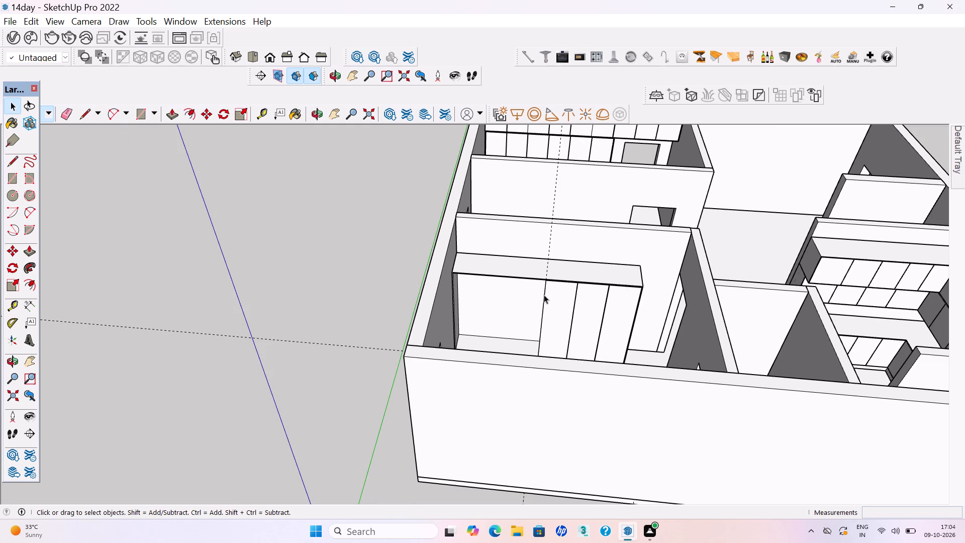
scroll(546, 293, up, 3)
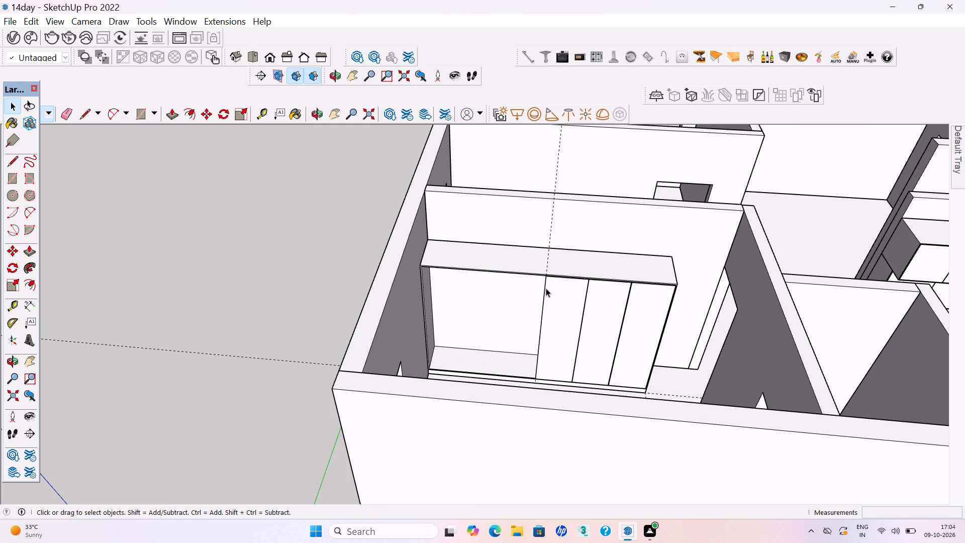
scroll(528, 269, up, 6)
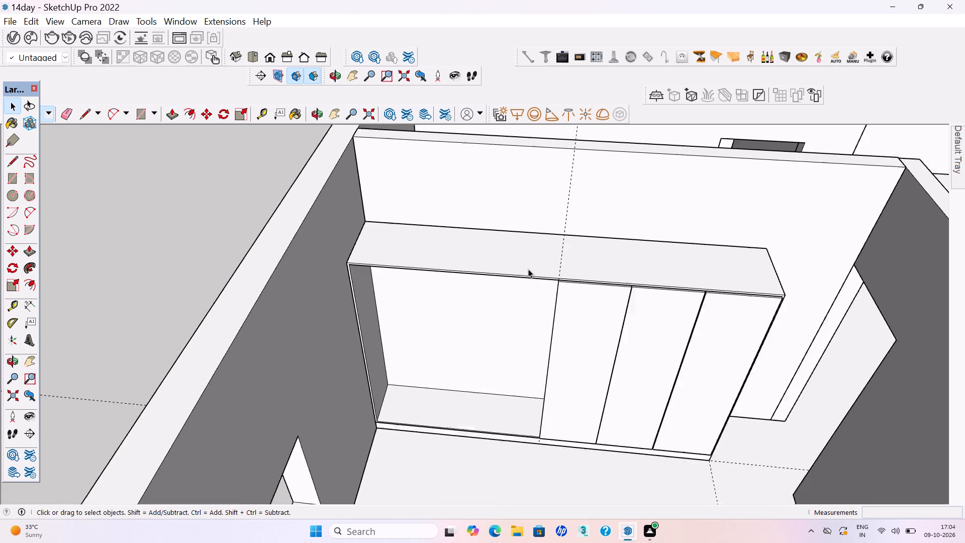
scroll(528, 269, up, 5)
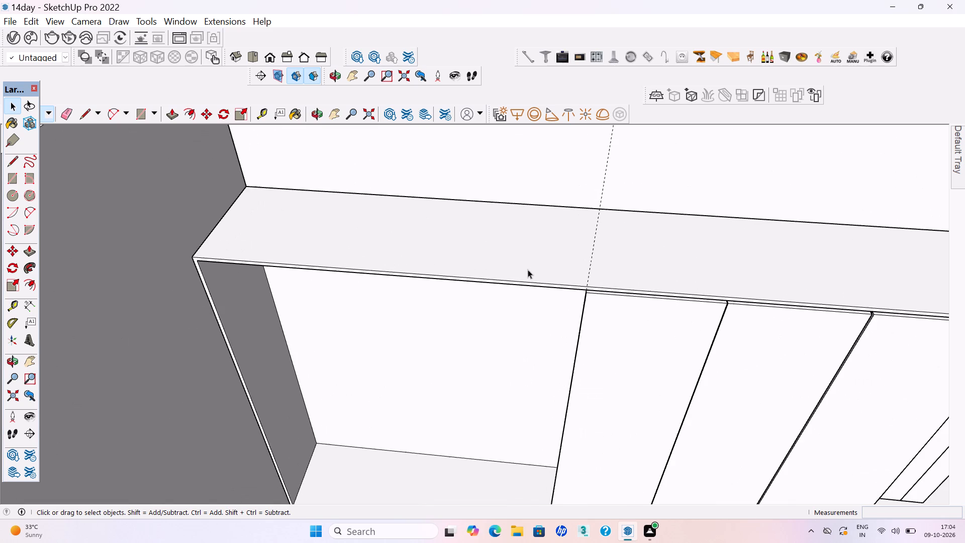
key(l)
scroll(644, 298, down, 1)
middle_drag(587, 301, 590, 280)
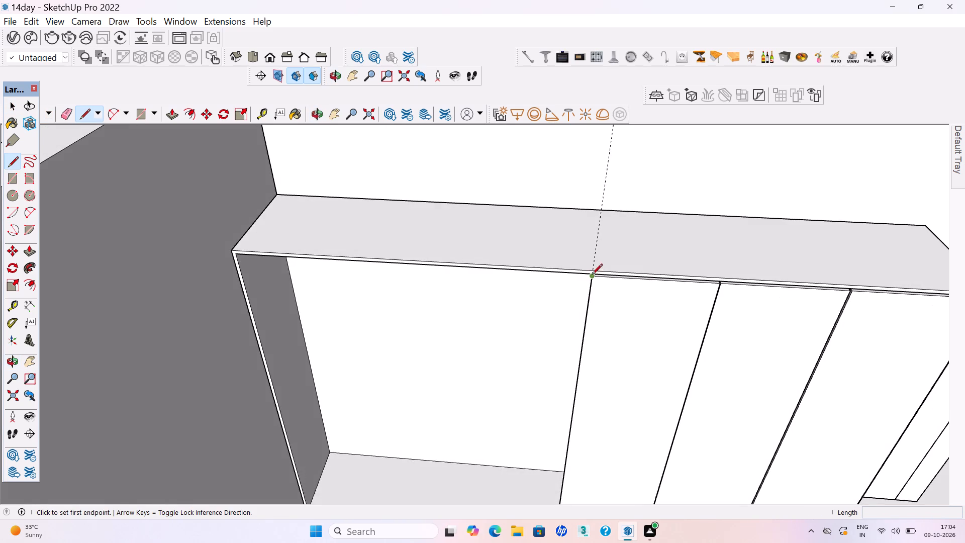
scroll(846, 266, down, 3)
scroll(337, 264, up, 13)
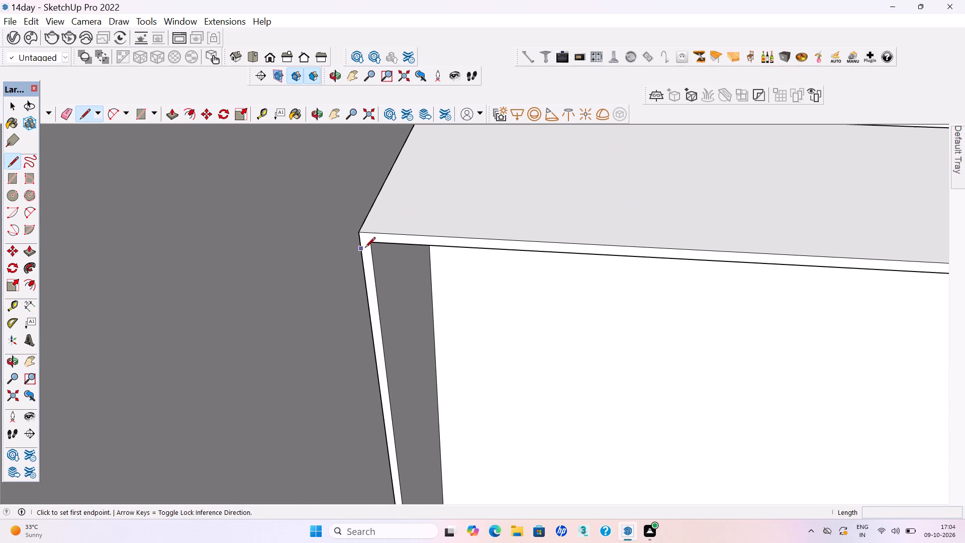
click(368, 244)
scroll(351, 241, down, 5)
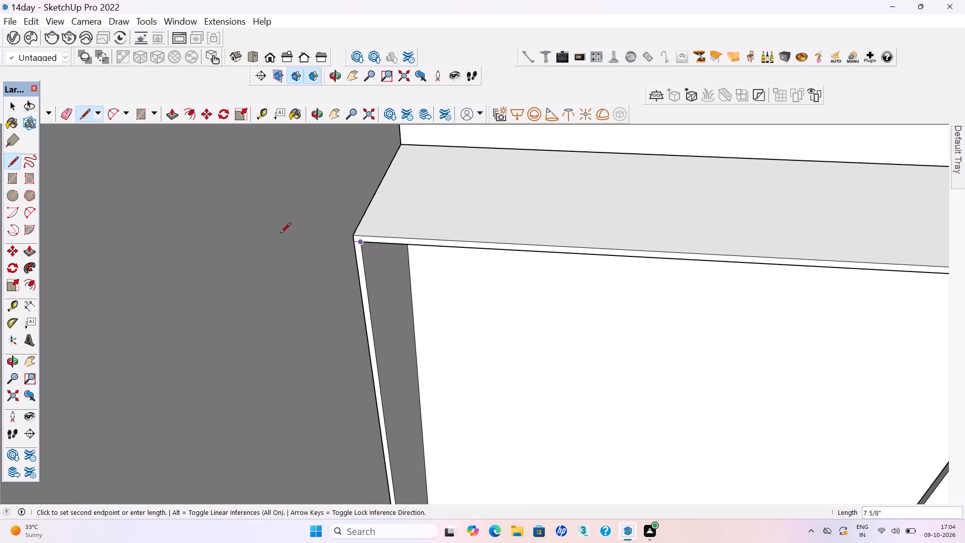
scroll(277, 233, down, 13)
scroll(535, 231, up, 5)
scroll(583, 250, up, 5)
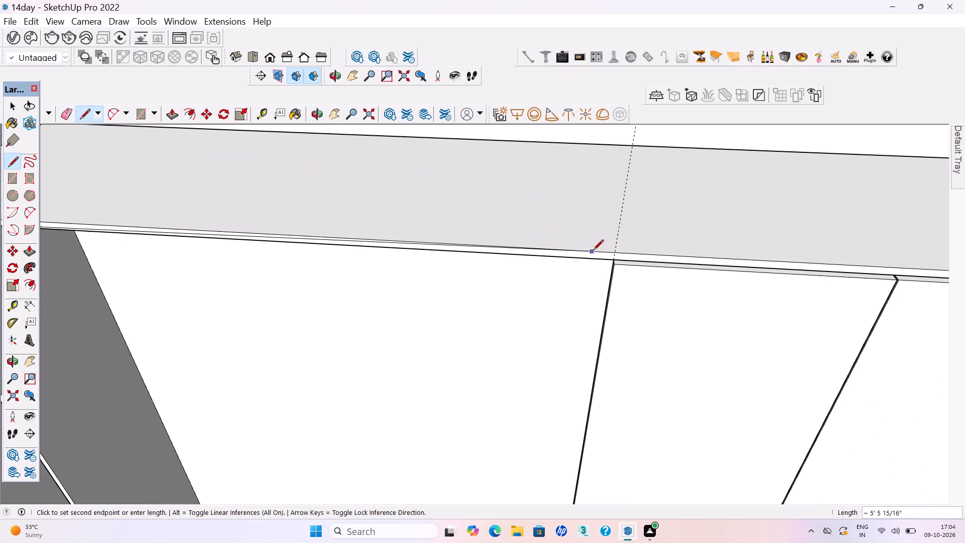
scroll(593, 251, up, 5)
click(620, 261)
scroll(620, 261, down, 2)
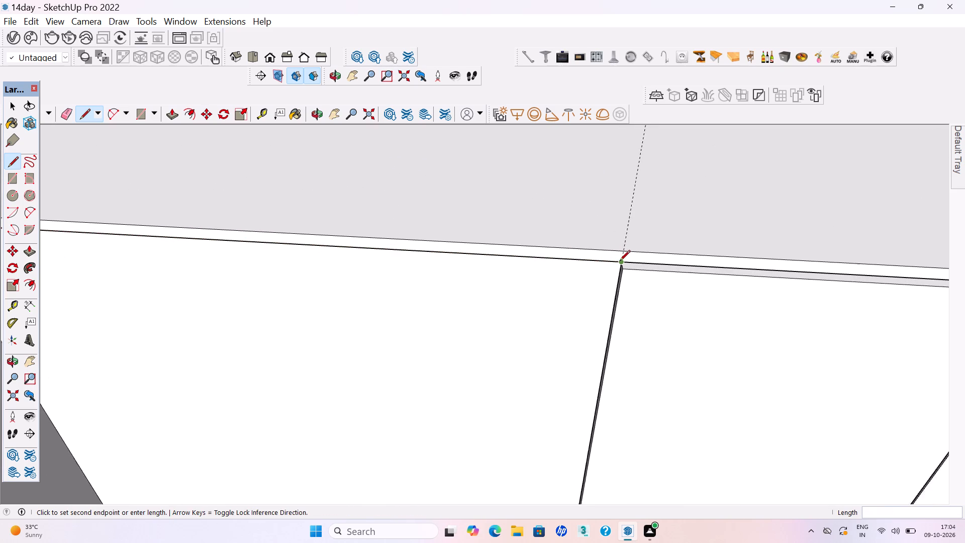
scroll(620, 261, down, 2)
Divide the new top edge line of the open half into 3 equal segments.
key(space)
click(563, 258)
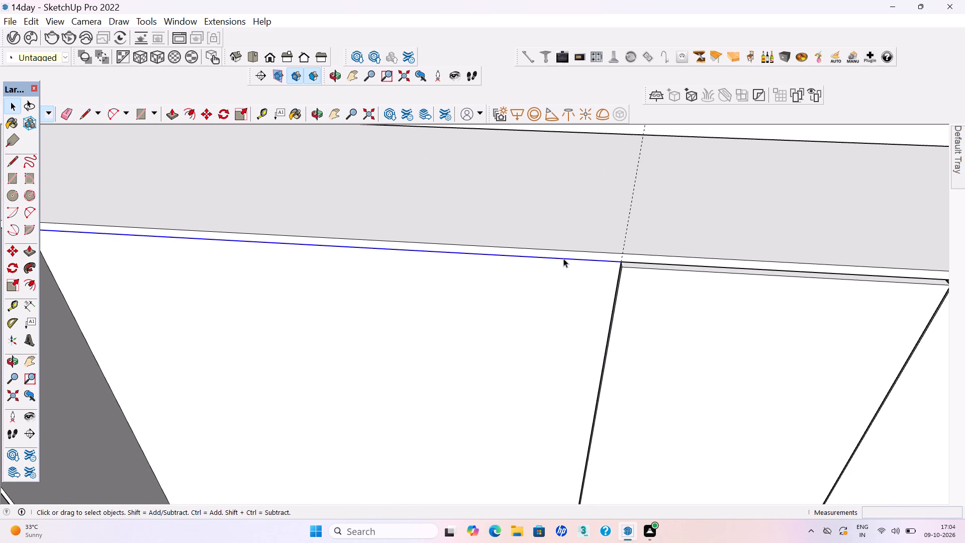
right_click(563, 258)
click(594, 343)
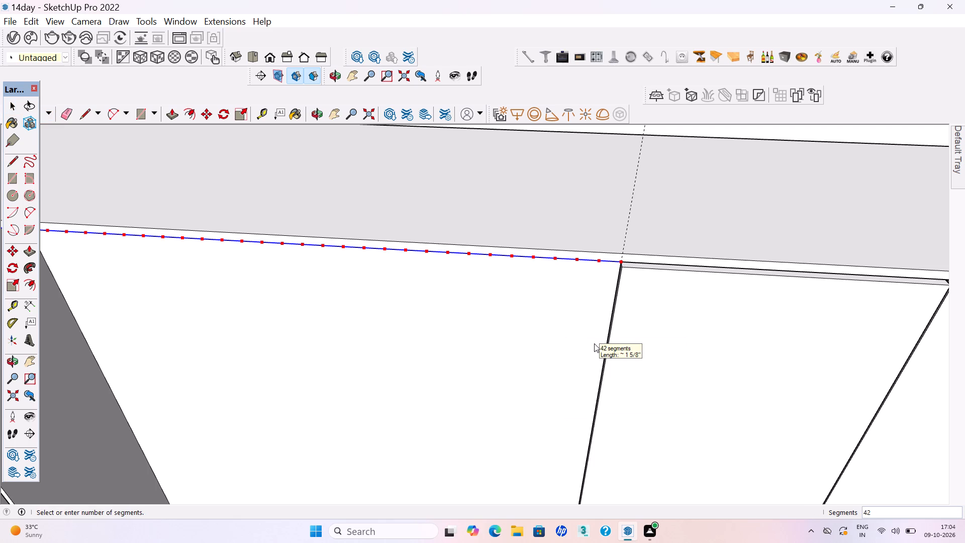
key(3)
key(Return)
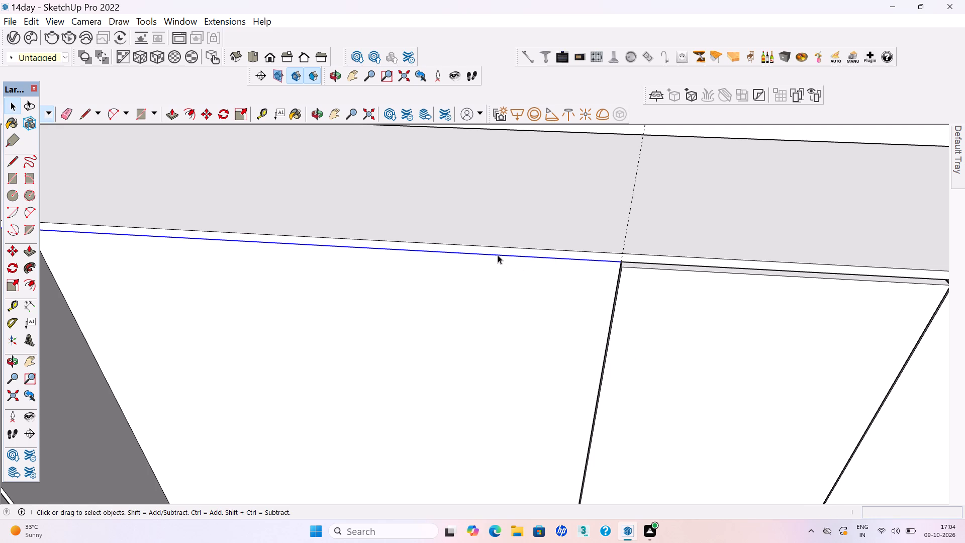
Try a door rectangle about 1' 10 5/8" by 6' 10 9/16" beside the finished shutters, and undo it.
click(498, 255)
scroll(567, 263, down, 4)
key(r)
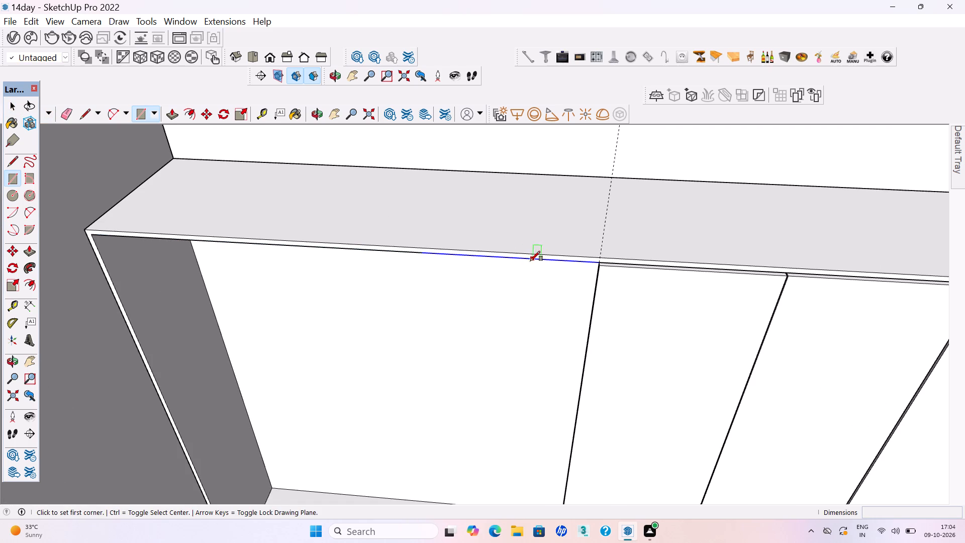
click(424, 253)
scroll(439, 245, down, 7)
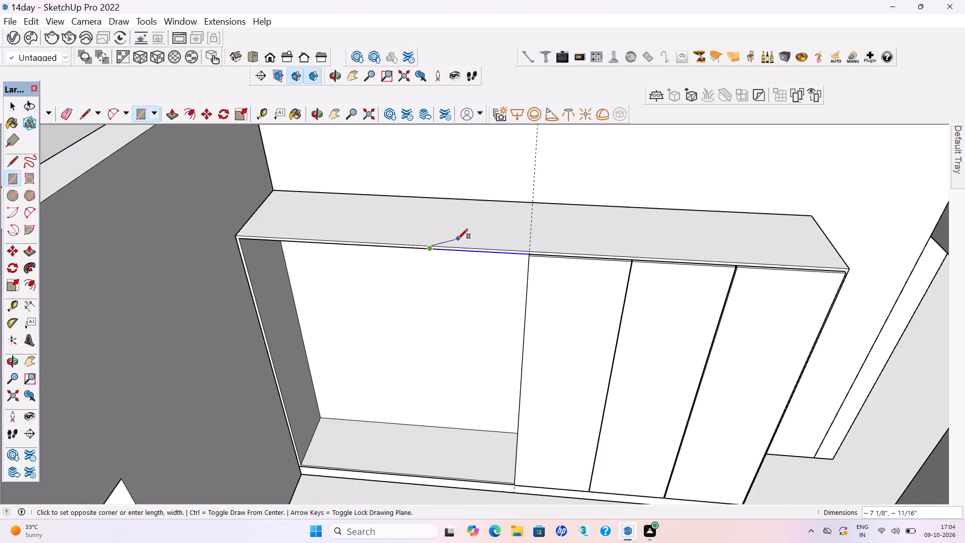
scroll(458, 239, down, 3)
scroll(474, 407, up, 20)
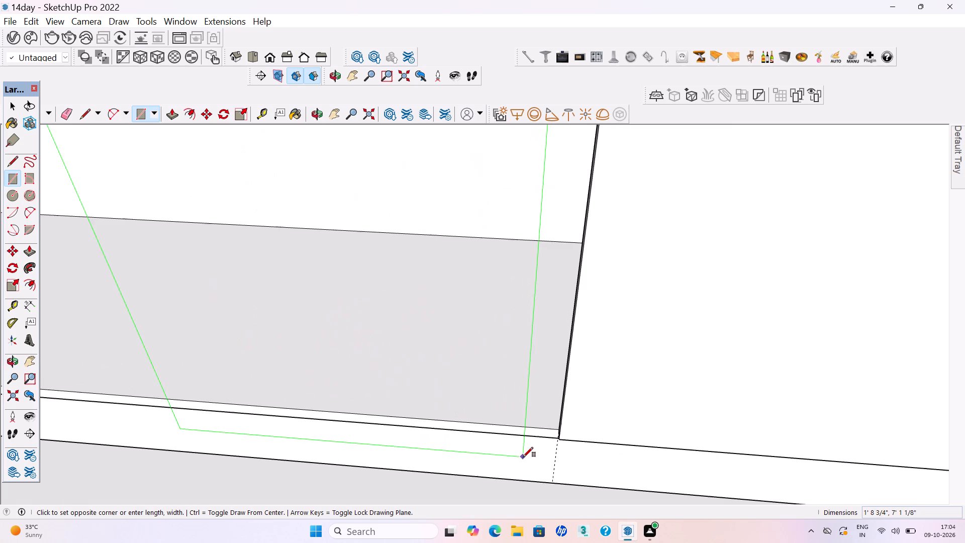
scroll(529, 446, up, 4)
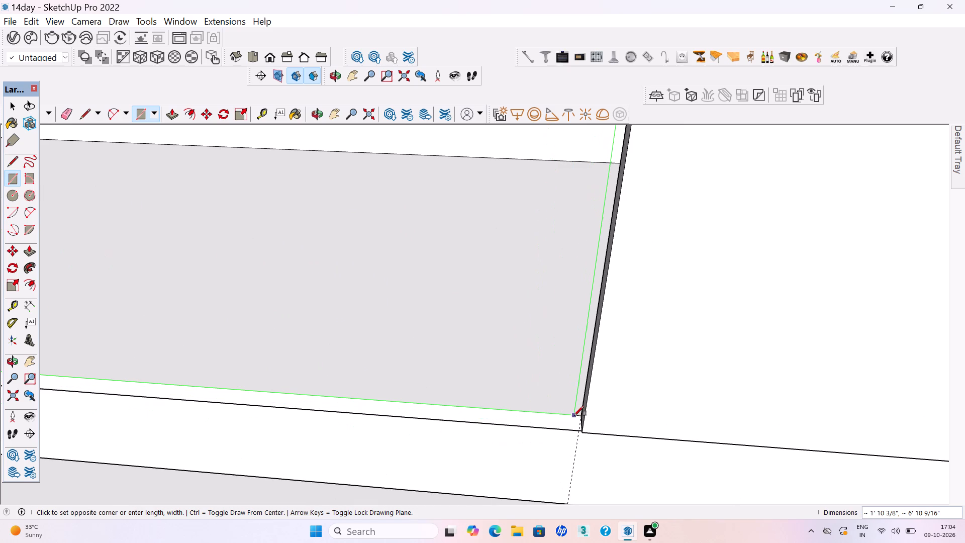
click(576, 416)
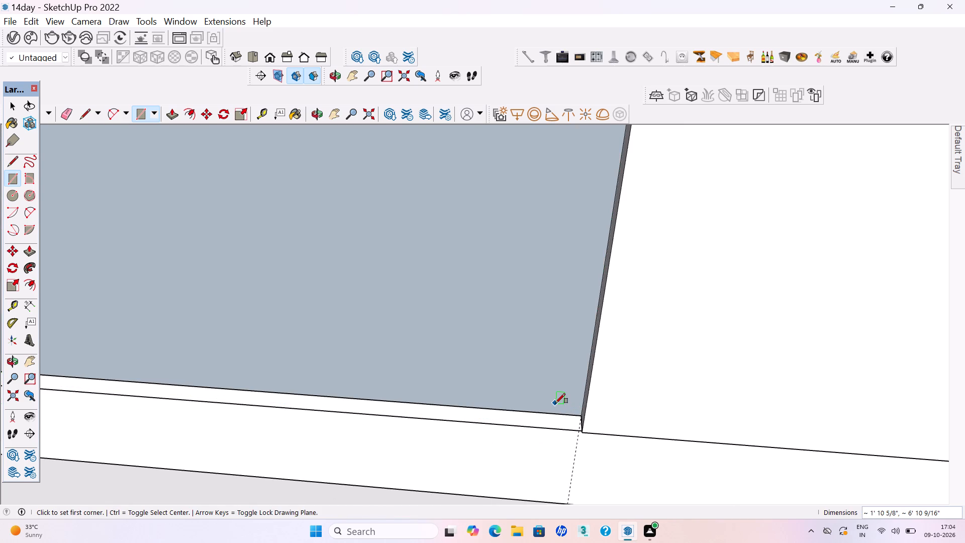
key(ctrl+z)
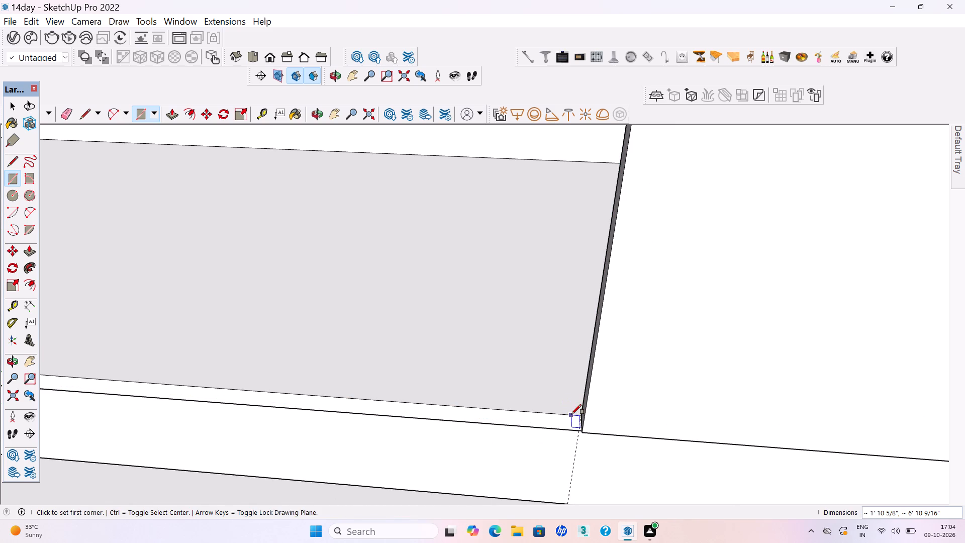
Draw a door rectangle about 1' 10 5/16" by 6' 10 9/16" from the bottom edge, leaving a slight gap to the existing shutters.
click(571, 414)
scroll(561, 411, down, 20)
scroll(561, 411, down, 5)
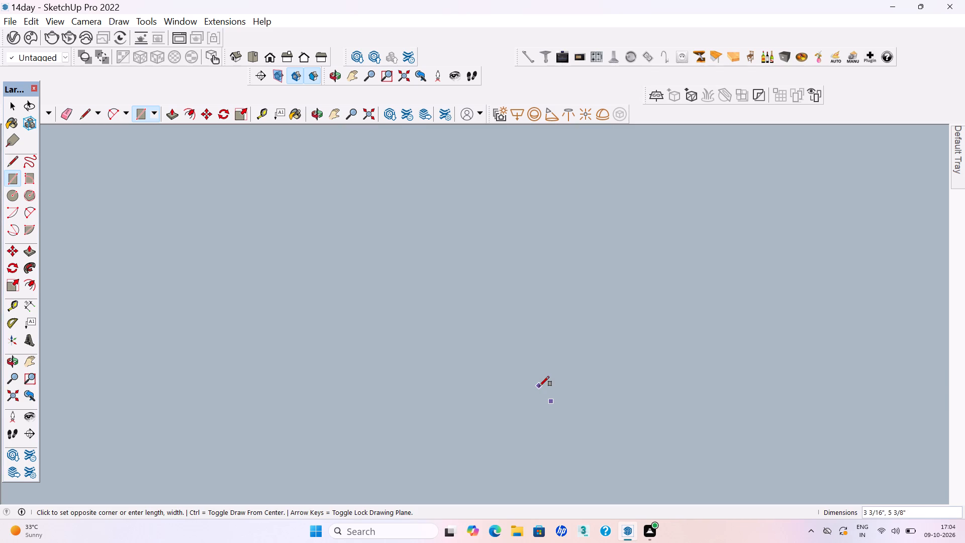
scroll(540, 386, down, 20)
scroll(540, 386, down, 10)
scroll(530, 405, down, 20)
scroll(530, 405, down, 4)
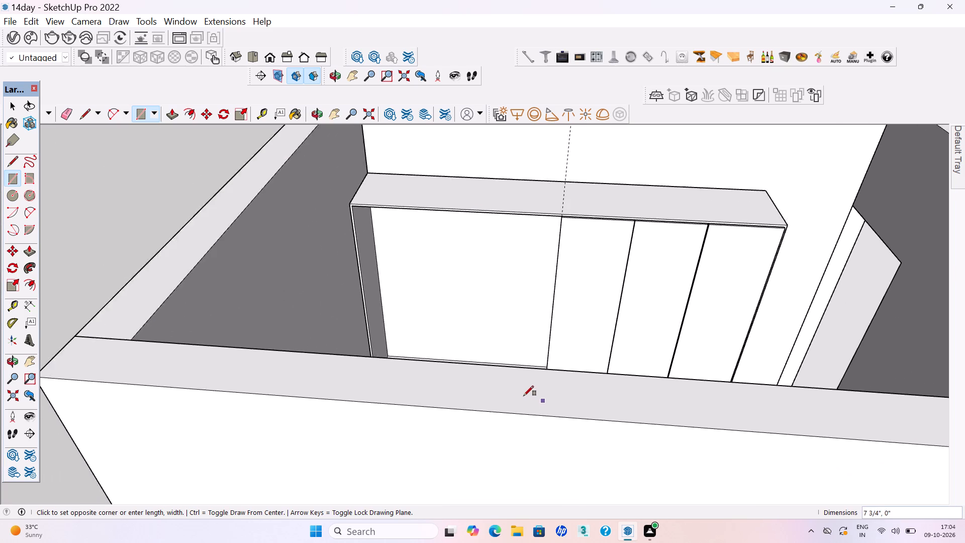
scroll(524, 396, down, 2)
scroll(514, 258, up, 7)
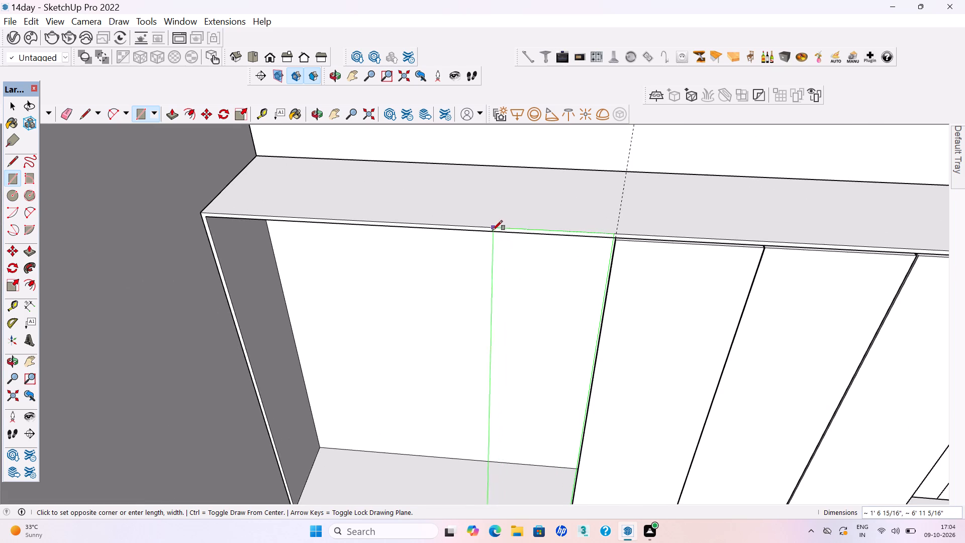
click(472, 230)
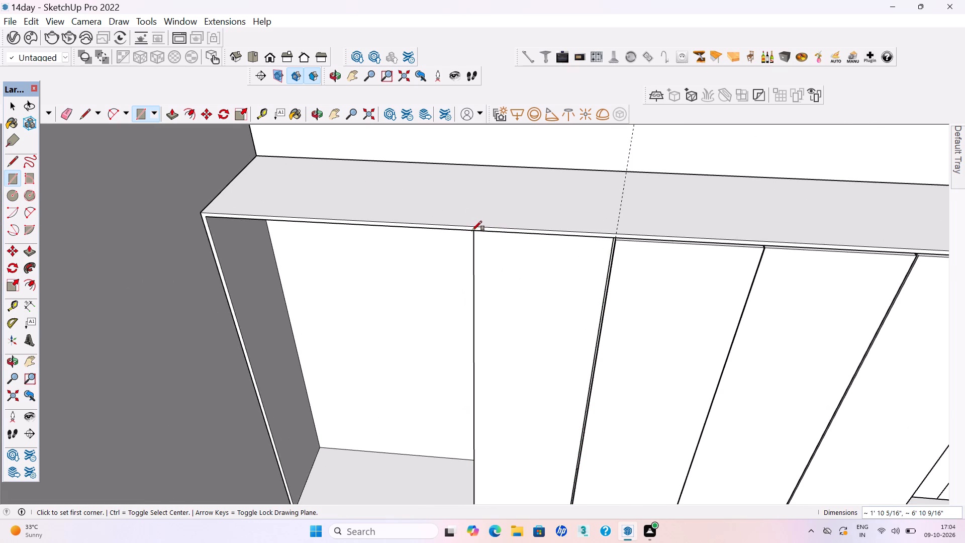
Push/Pull the new door rectangle beside the finished shutters outward 18 mm.
key(p)
click(510, 267)
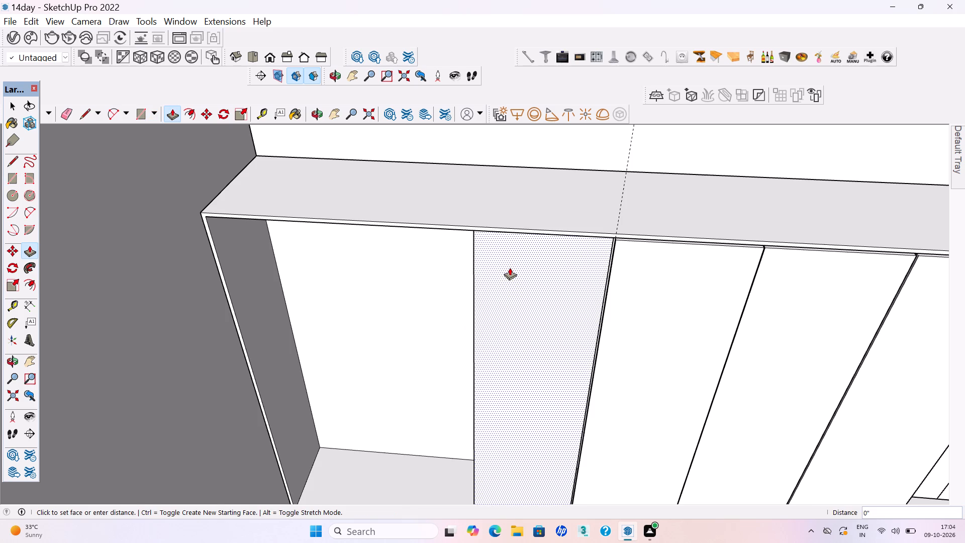
text(18mm)
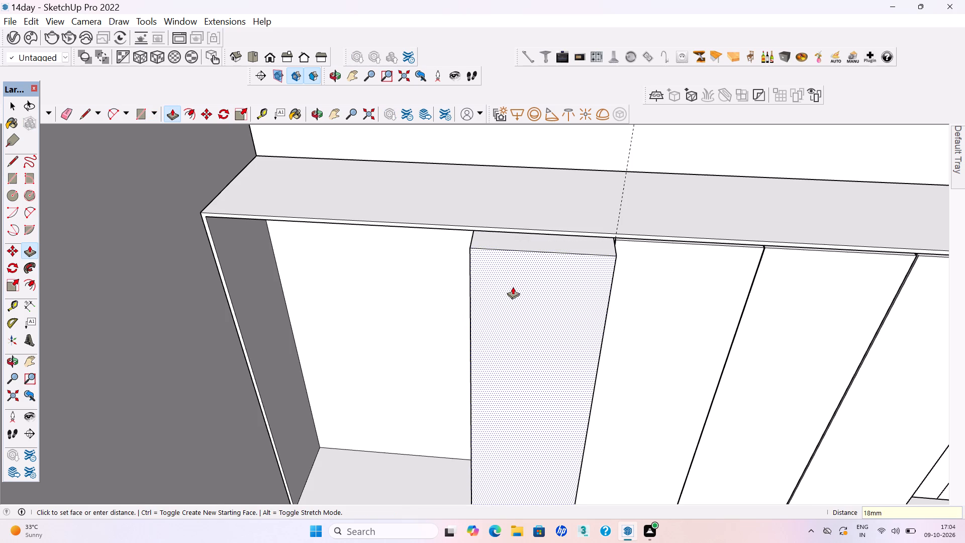
key(Return)
key(space)
scroll(617, 256, down, 7)
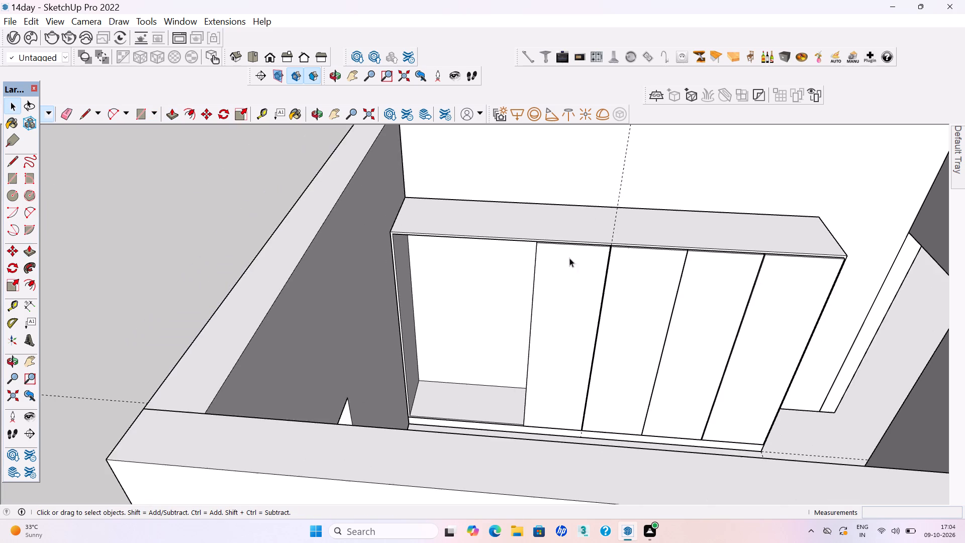
Draw the middle door rectangle of the open half about 1' 10" by 6' 10 9/16", leaving a slight gap to the neighbouring shutter.
scroll(521, 270, up, 2)
key(r)
scroll(521, 233, up, 4)
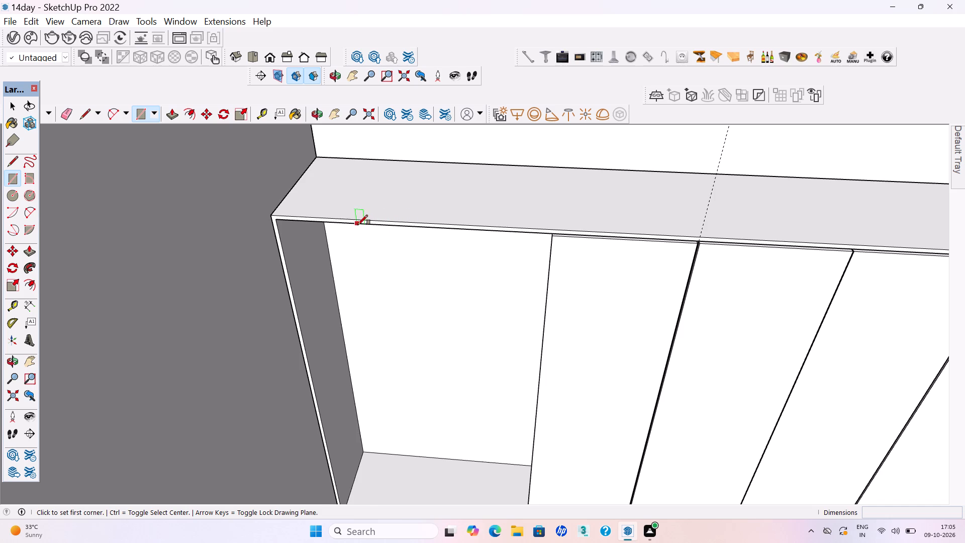
click(410, 228)
scroll(434, 224, down, 9)
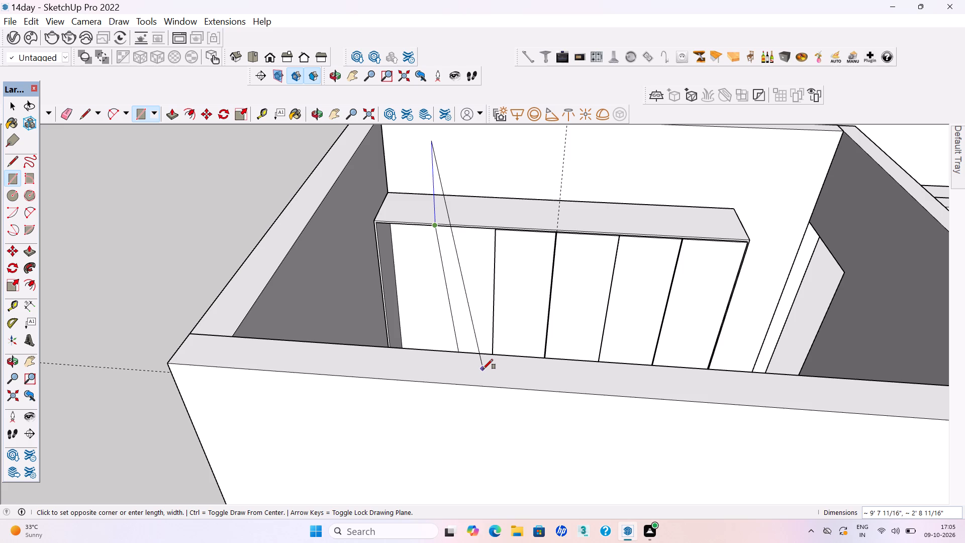
scroll(489, 364, down, 2)
middle_drag(474, 341, 473, 376)
scroll(475, 390, up, 4)
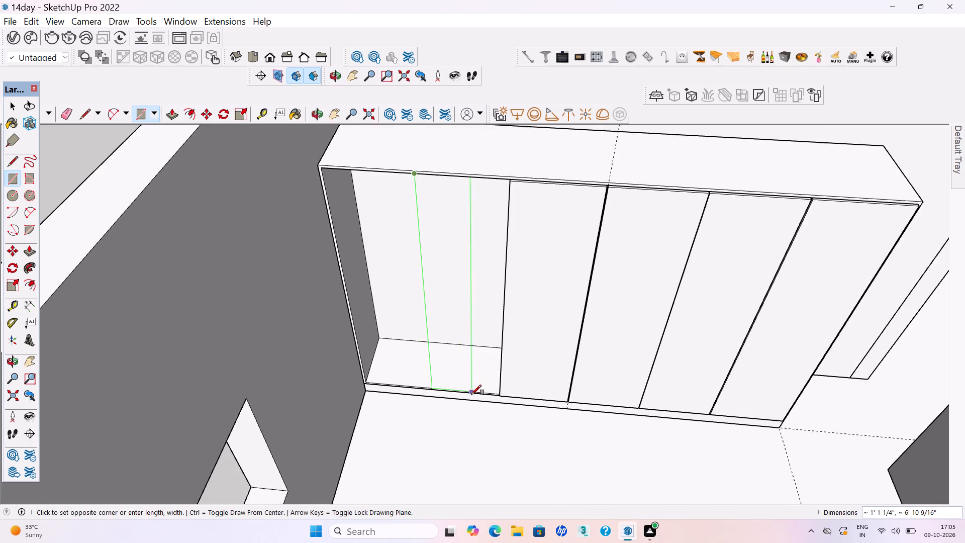
scroll(472, 399, up, 12)
scroll(518, 388, up, 3)
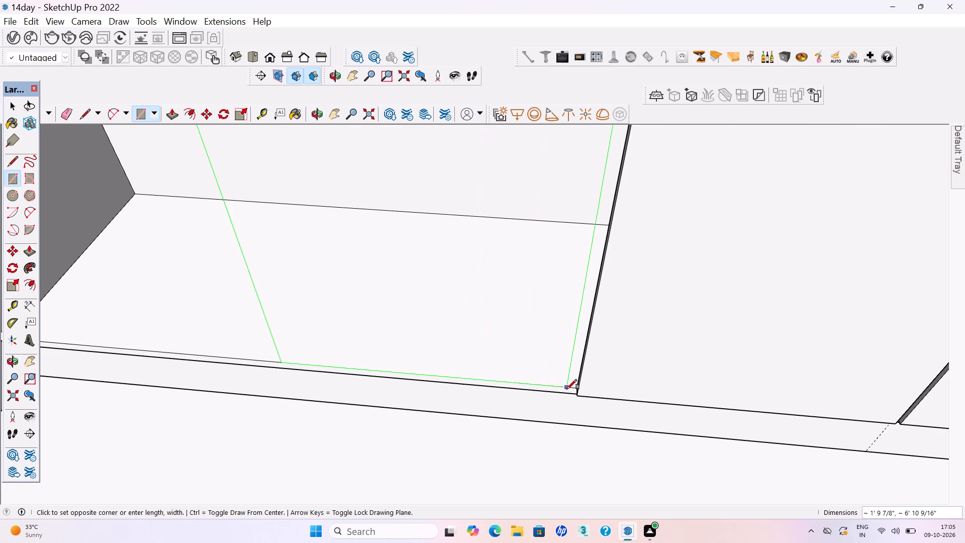
click(572, 389)
Push/Pull the middle door rectangle of the open half outward 18 mm.
scroll(563, 421, down, 9)
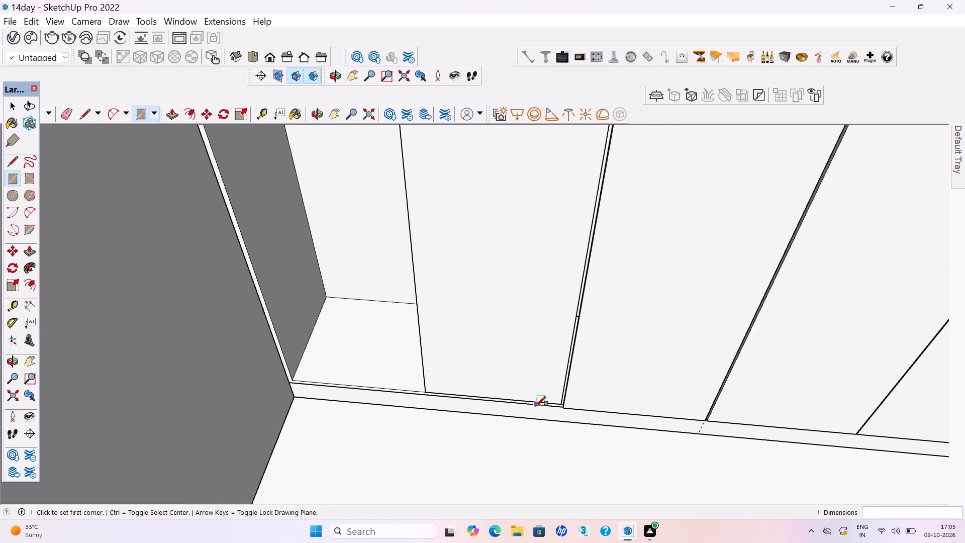
scroll(536, 406, down, 8)
scroll(497, 346, down, 2)
scroll(504, 289, up, 5)
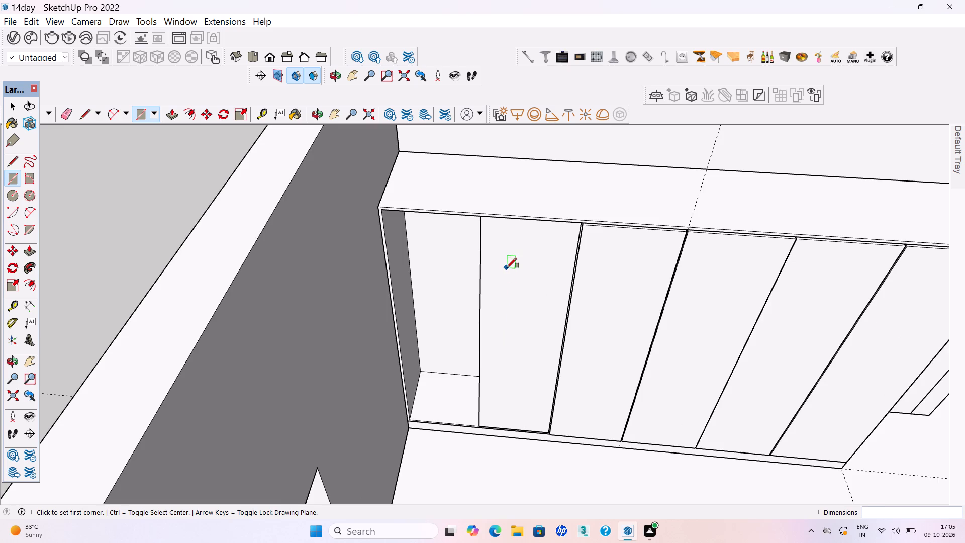
key(p)
key(Return)
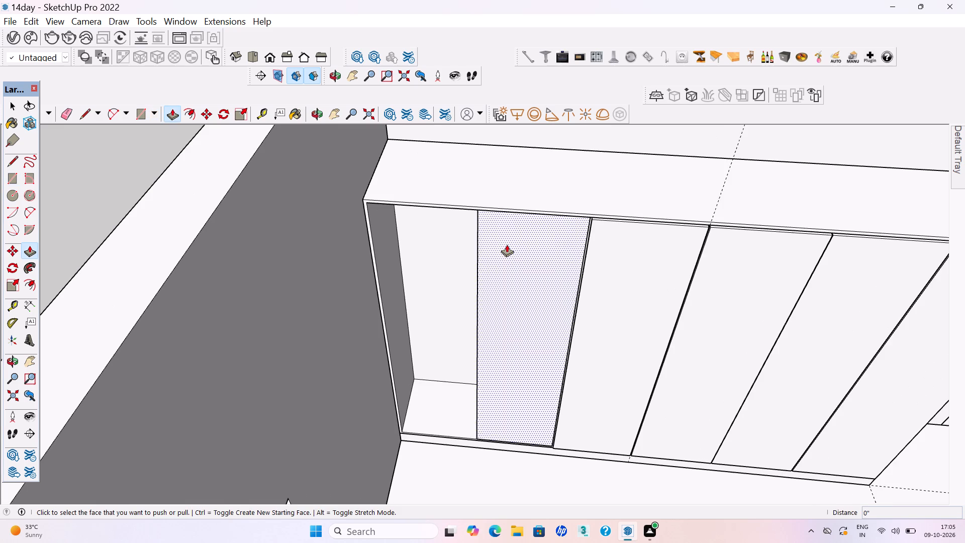
click(507, 244)
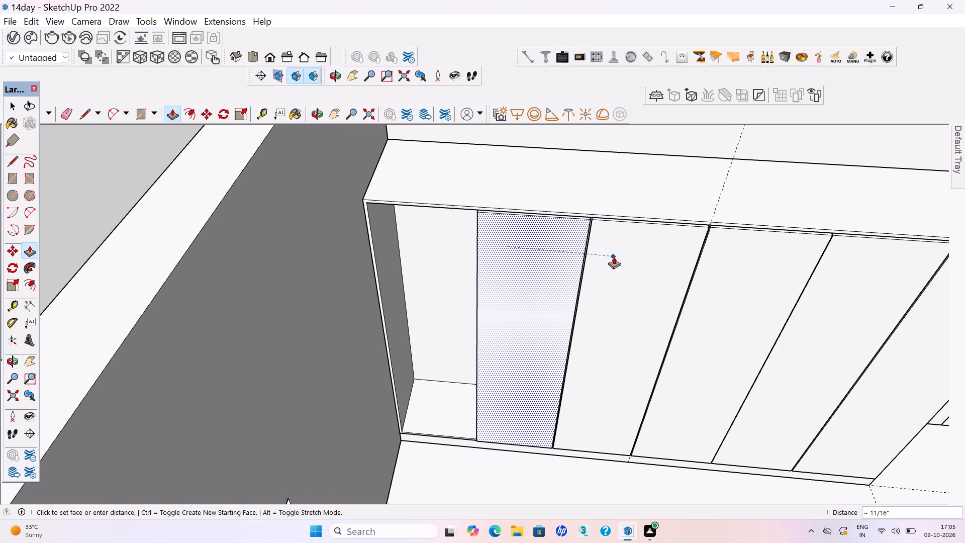
scroll(602, 249, up, 7)
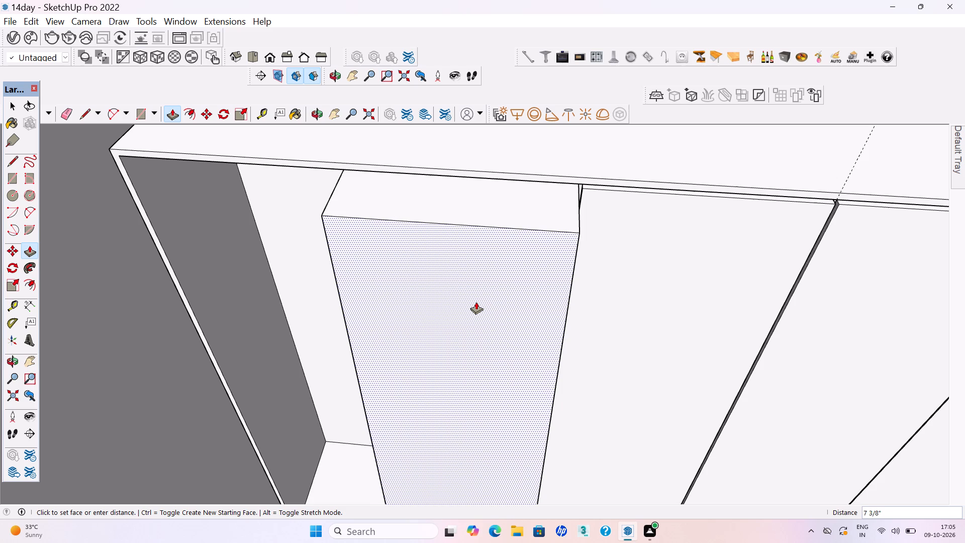
text(18mm)
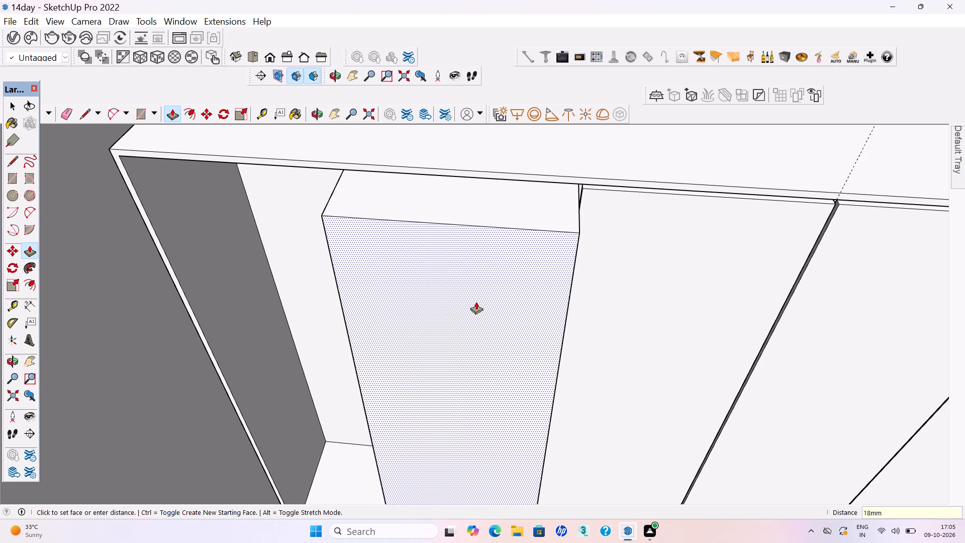
key(Return)
key(space)
Draw the last door rectangle about 1' 10 3/8" by 6' 10 9/16" over the remaining opening, leaving a slight gap to the neighbouring shutter.
scroll(534, 271, down, 11)
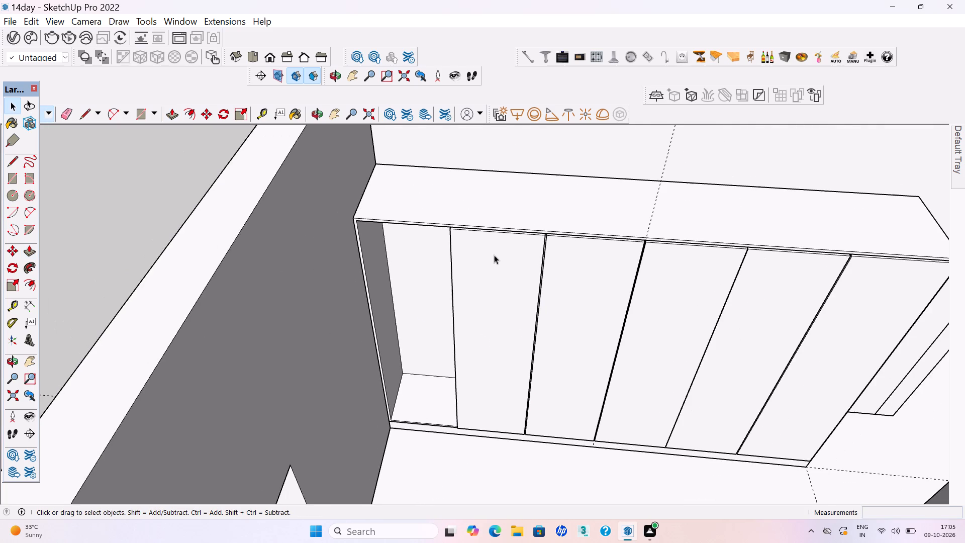
scroll(494, 255, down, 1)
scroll(470, 298, up, 5)
key(r)
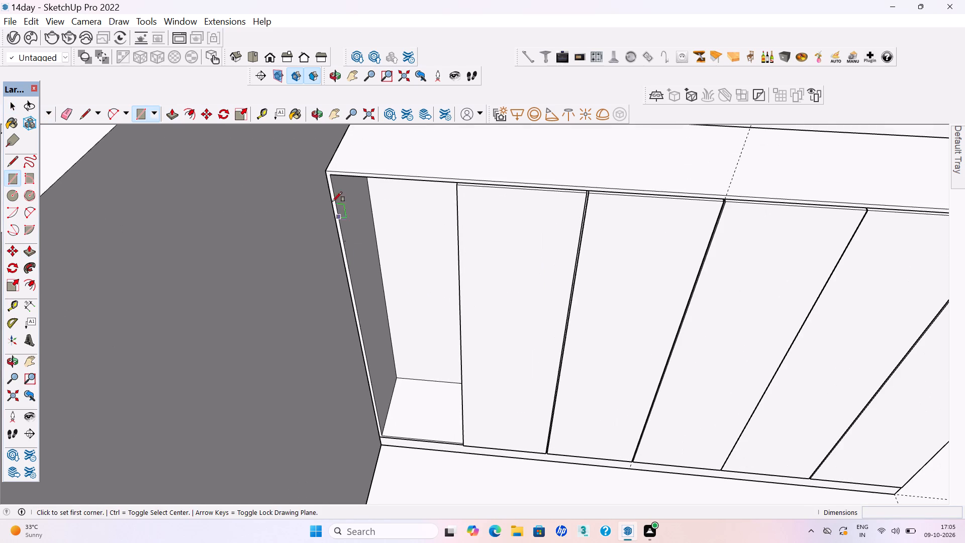
scroll(321, 167, up, 12)
click(331, 173)
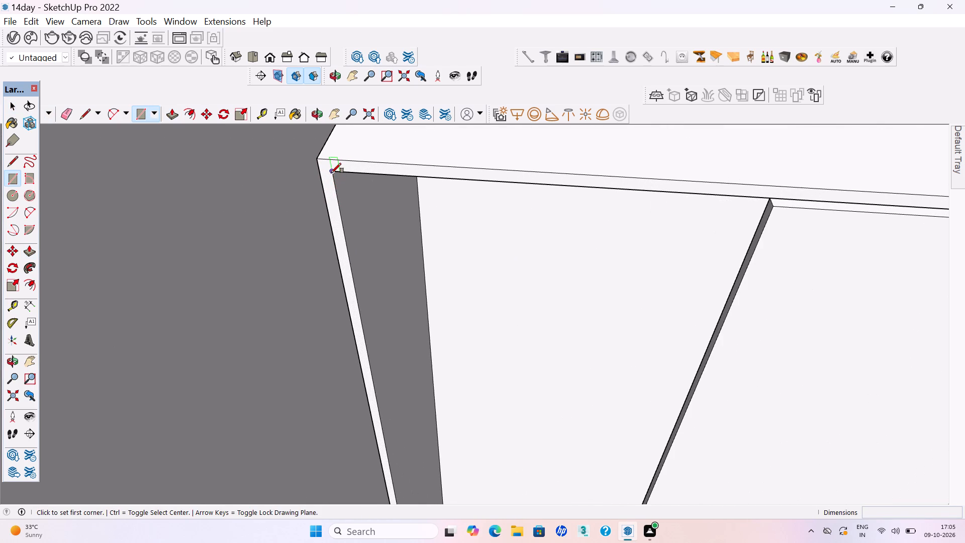
scroll(388, 191, down, 13)
scroll(456, 360, up, 6)
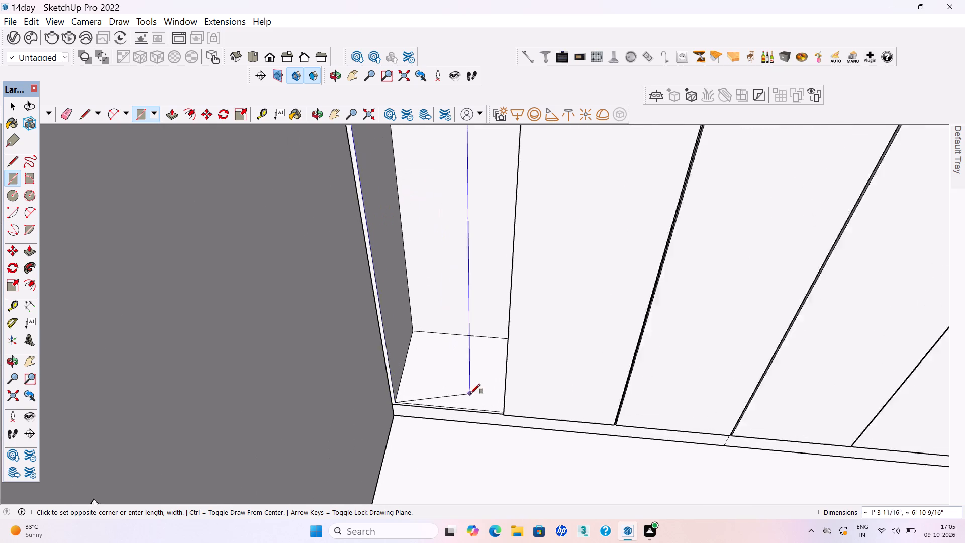
scroll(470, 394, up, 18)
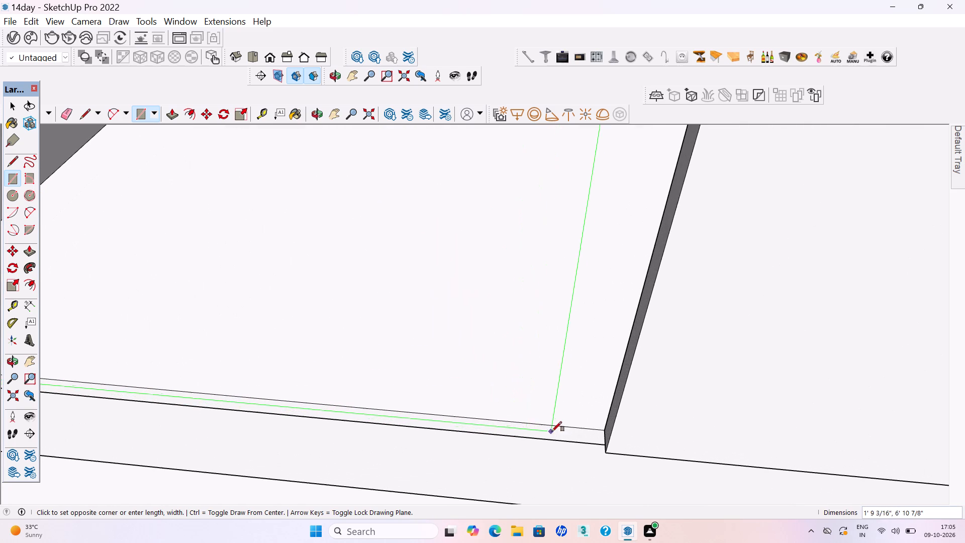
click(597, 429)
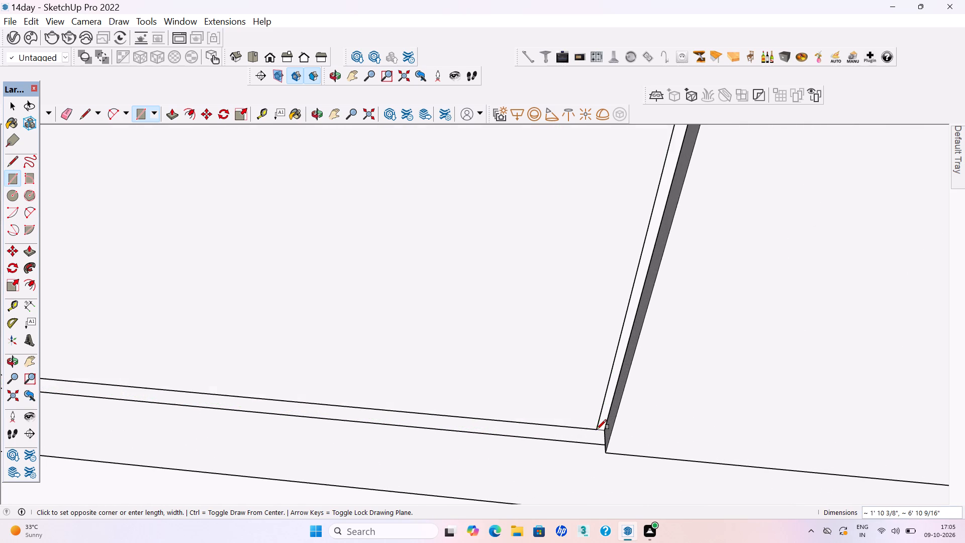
Push/Pull the last door rectangle outward until it is flush with the neighbouring shutter's face.
scroll(566, 482, down, 20)
scroll(566, 482, down, 7)
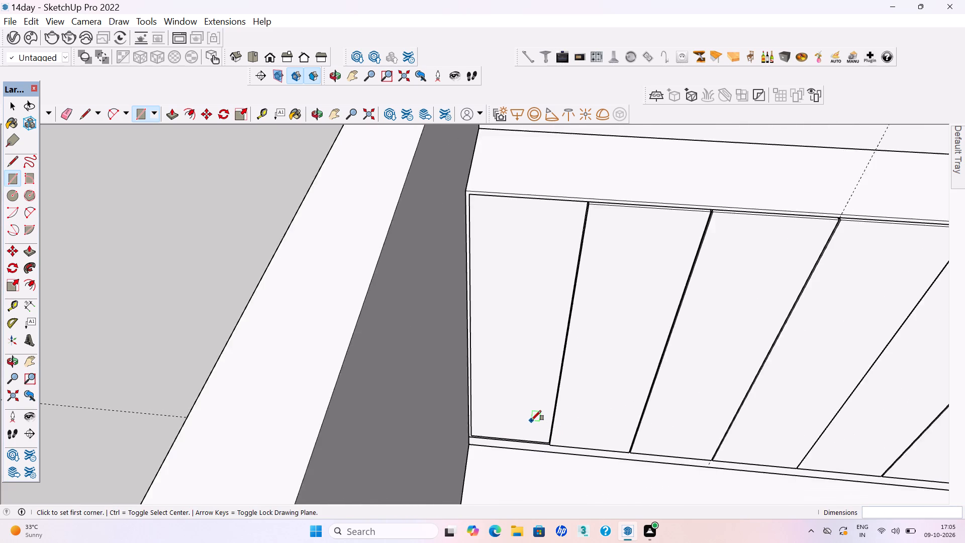
scroll(531, 420, down, 2)
scroll(557, 295, up, 13)
key(p)
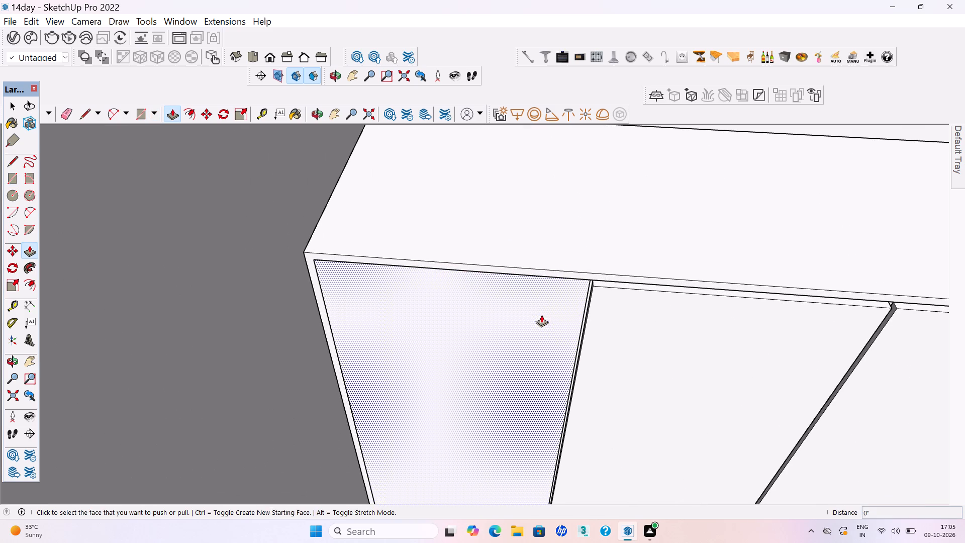
click(540, 315)
click(621, 337)
key(space)
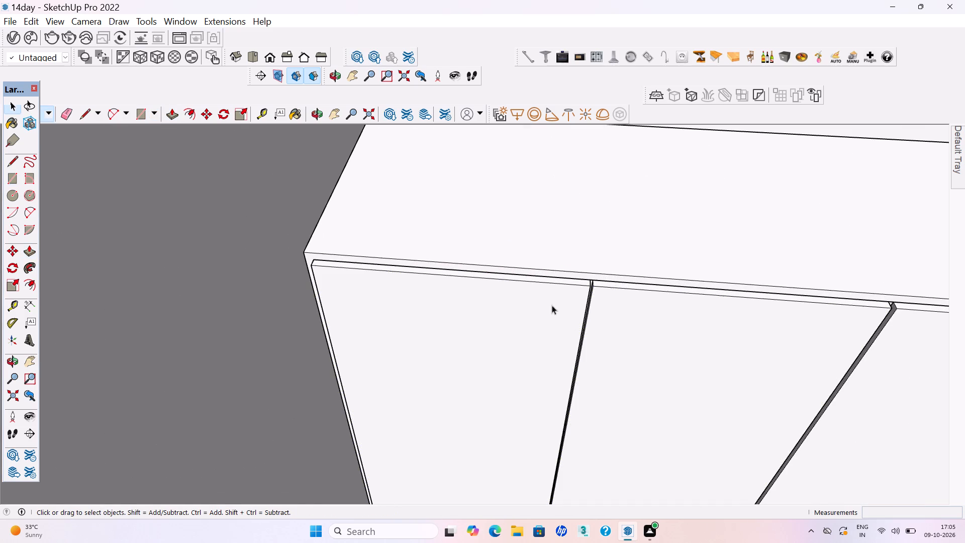
Clear the selection and save the model.
scroll(428, 287, down, 20)
scroll(428, 287, down, 4)
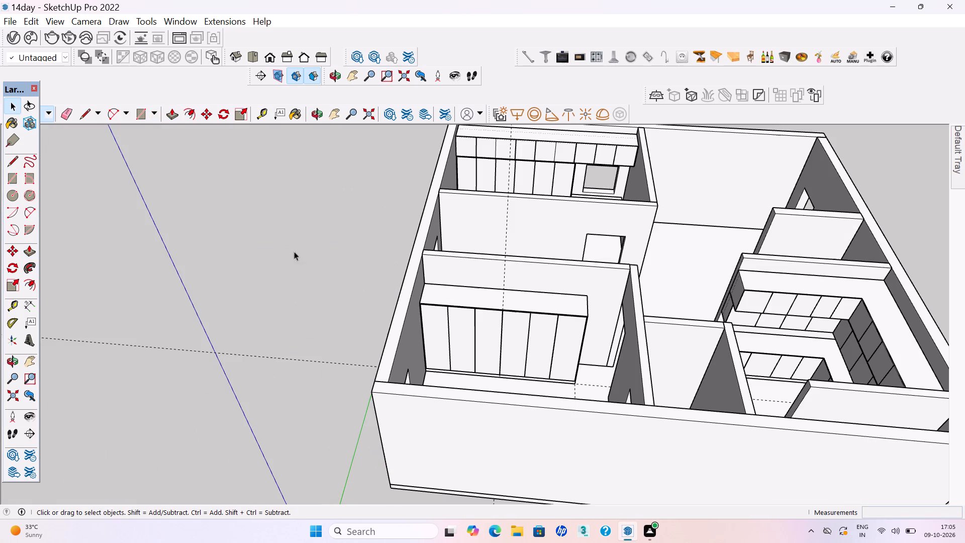
click(287, 237)
key(ctrl+s)
key(ctrl+s)
key(ctrl+s)
Delete the two guide lines that cross the house from front to back.
scroll(385, 367, down, 7)
middle_drag(425, 363, 434, 279)
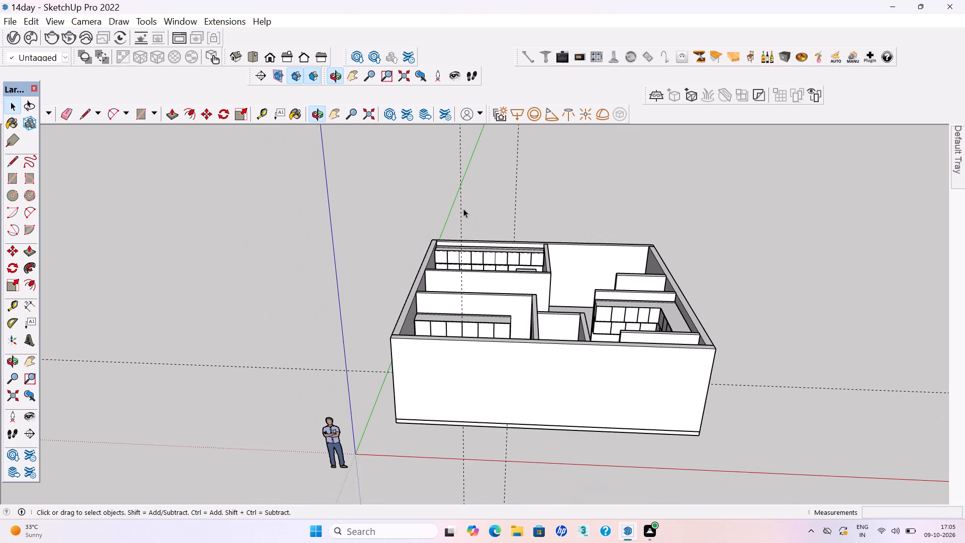
drag(473, 206, 437, 182)
key(Delete)
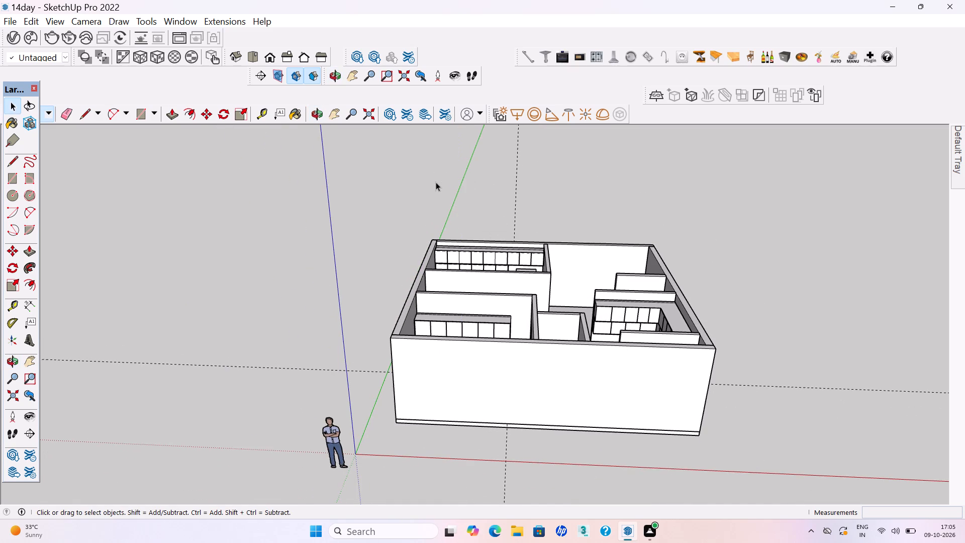
scroll(472, 236, down, 1)
middle_drag(490, 257, 488, 358)
drag(533, 182, 483, 147)
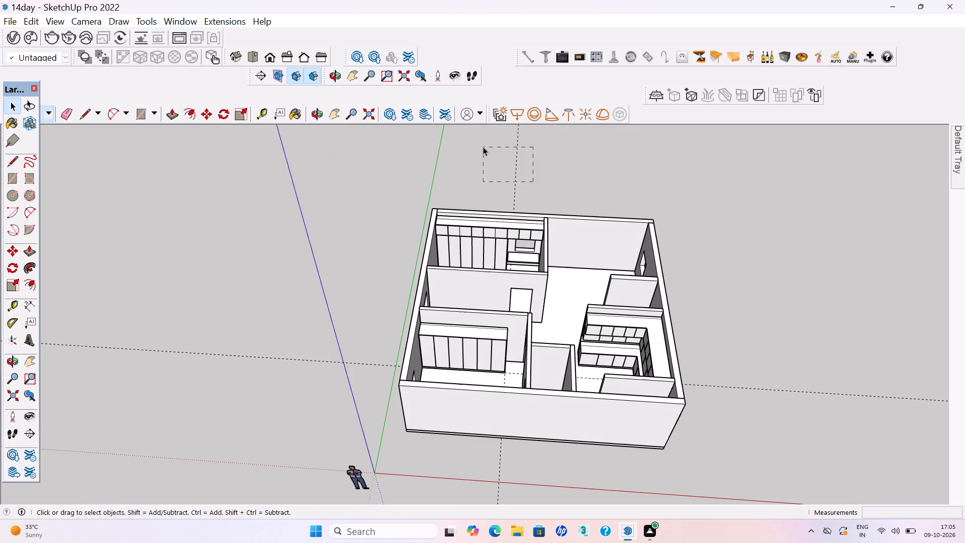
drag(483, 147, 482, 147)
key(Delete)
Save the model with the guide lines removed.
scroll(541, 379, down, 4)
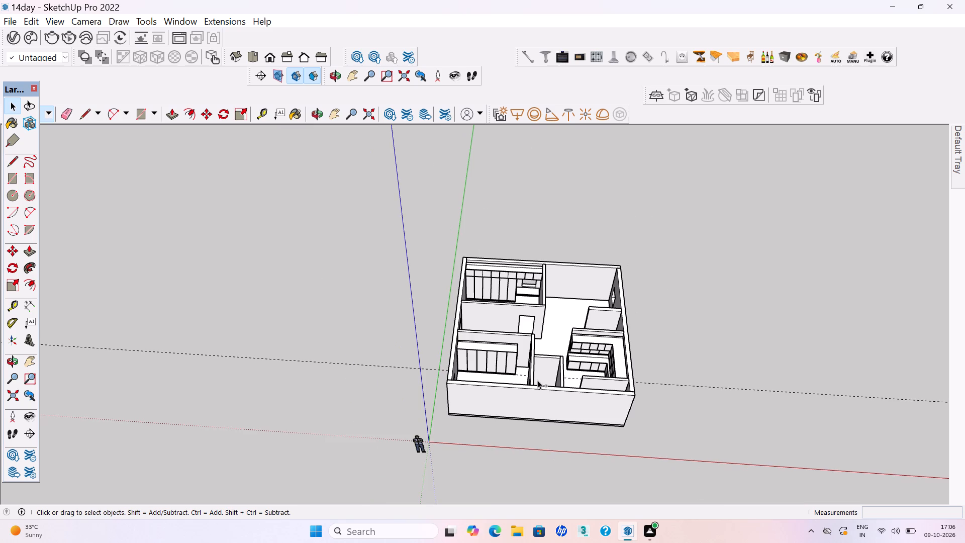
key(ctrl+s)
key(ctrl+s)
key(ctrl+s)
scroll(534, 383, down, 3)
middle_drag(516, 407, 519, 377)
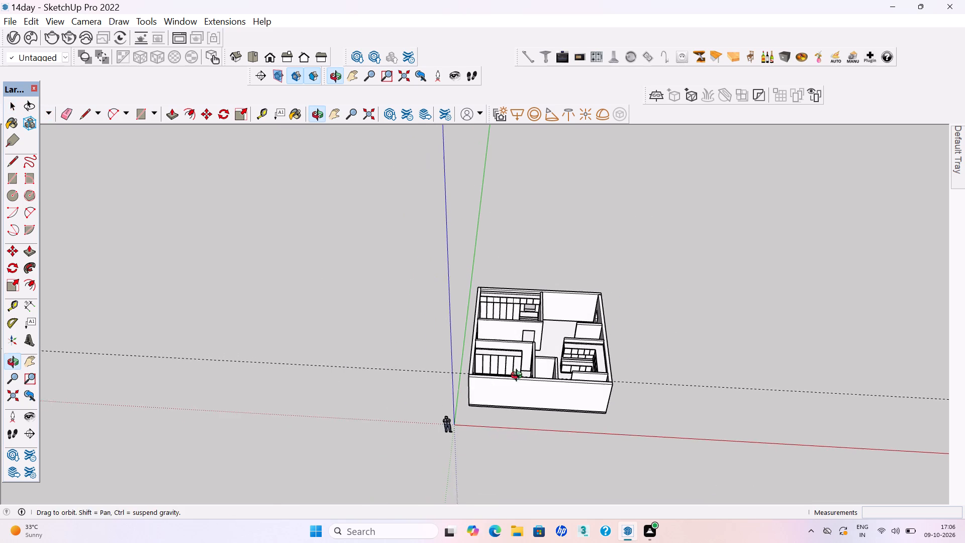
middle_drag(519, 377, 519, 374)
scroll(518, 368, up, 2)
key(ctrl+s)
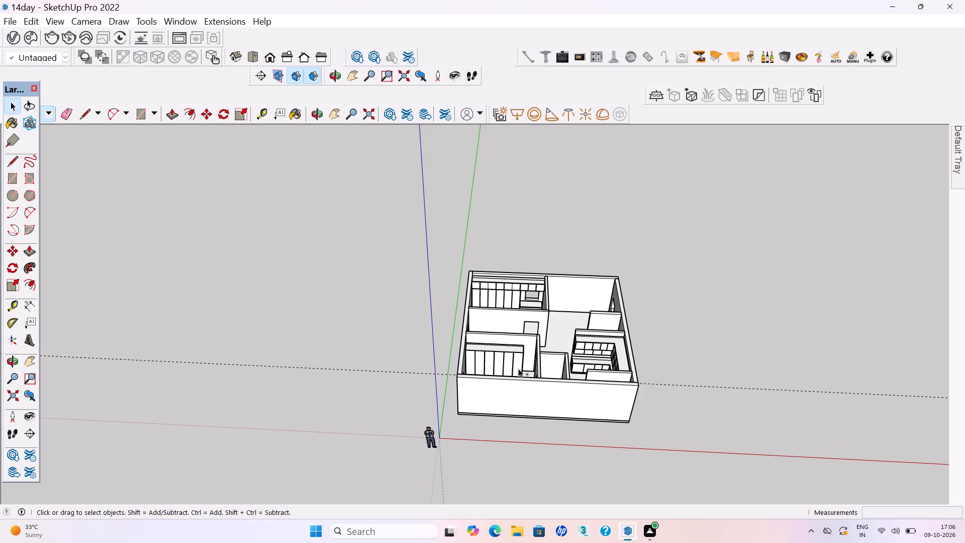
key(ctrl+s)
Draw a rectangle about 13' 10 5/8" by 1' 7 11/16" on the back wall, from the cabinet's top rear corner across to the opposite wall.
scroll(554, 349, down, 2)
middle_drag(543, 336, 530, 412)
scroll(527, 331, up, 4)
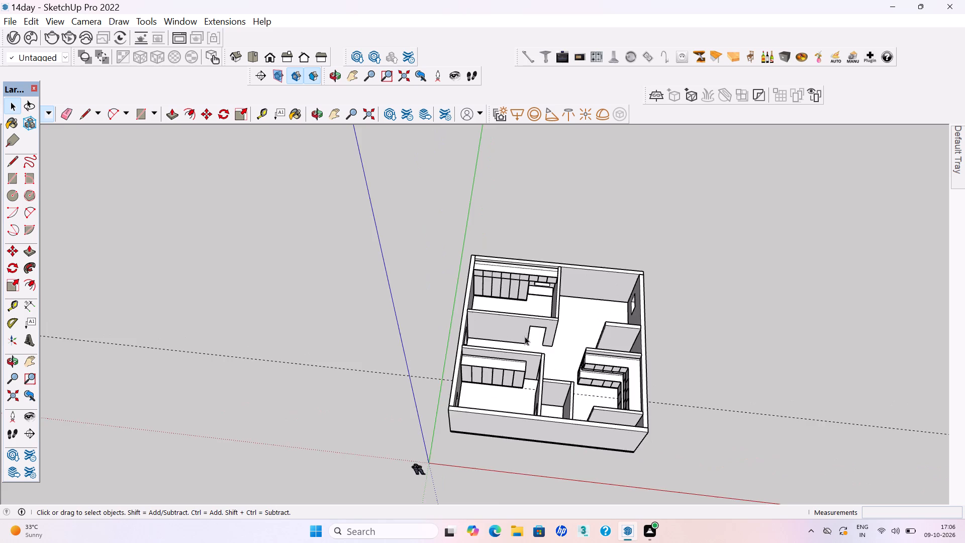
scroll(522, 354, up, 5)
middle_drag(502, 387, 510, 336)
scroll(452, 366, up, 10)
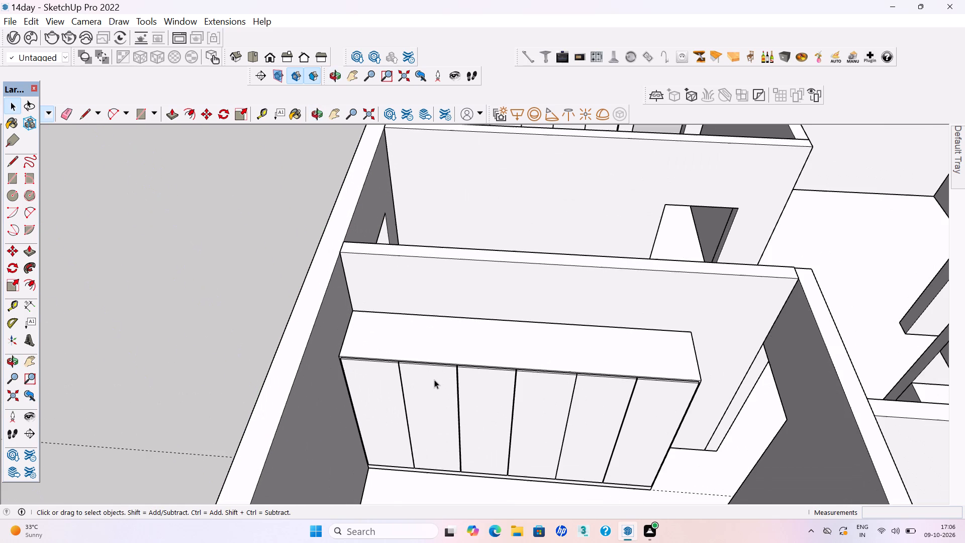
key(r)
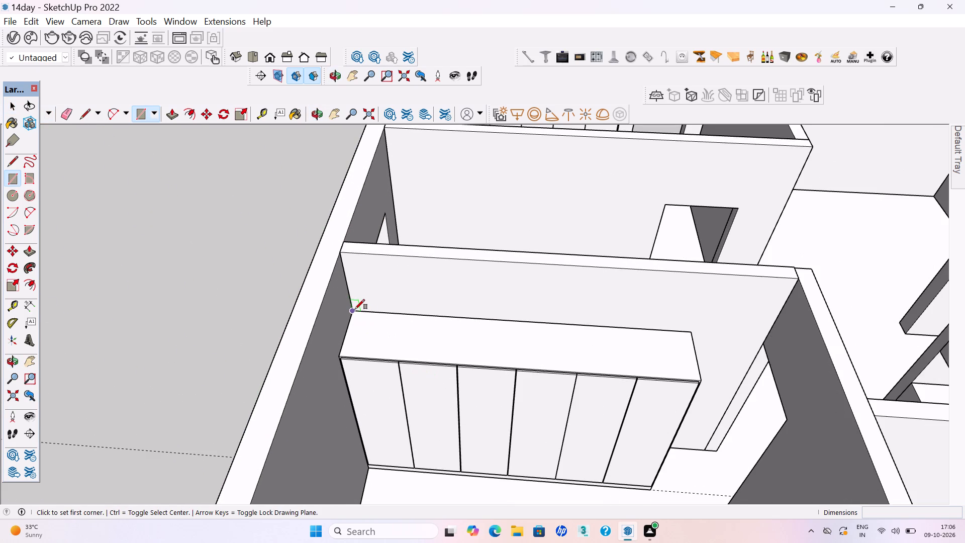
click(355, 310)
scroll(359, 313, down, 2)
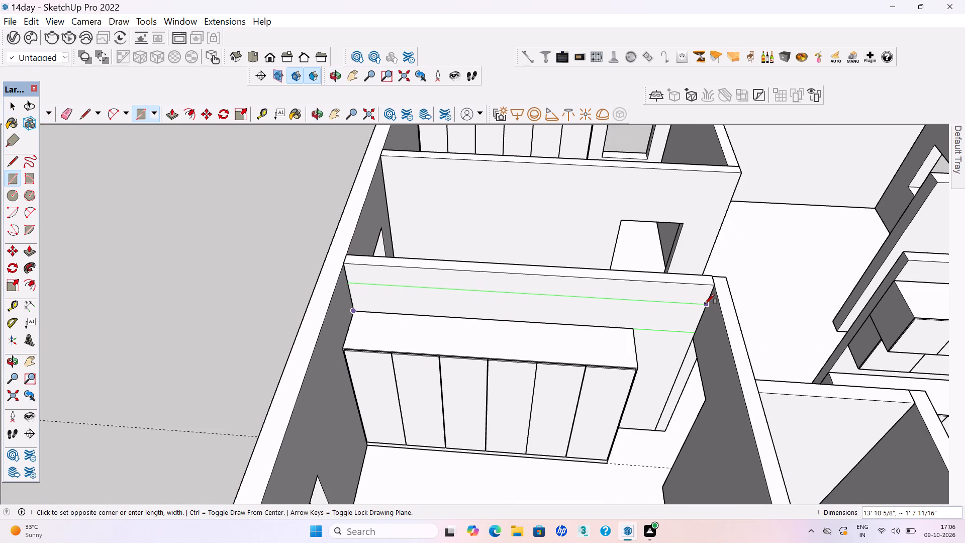
click(705, 304)
key(space)
Make the new wall rectangle above the cabinet a group.
middle_drag(615, 314, 612, 288)
scroll(604, 303, up, 1)
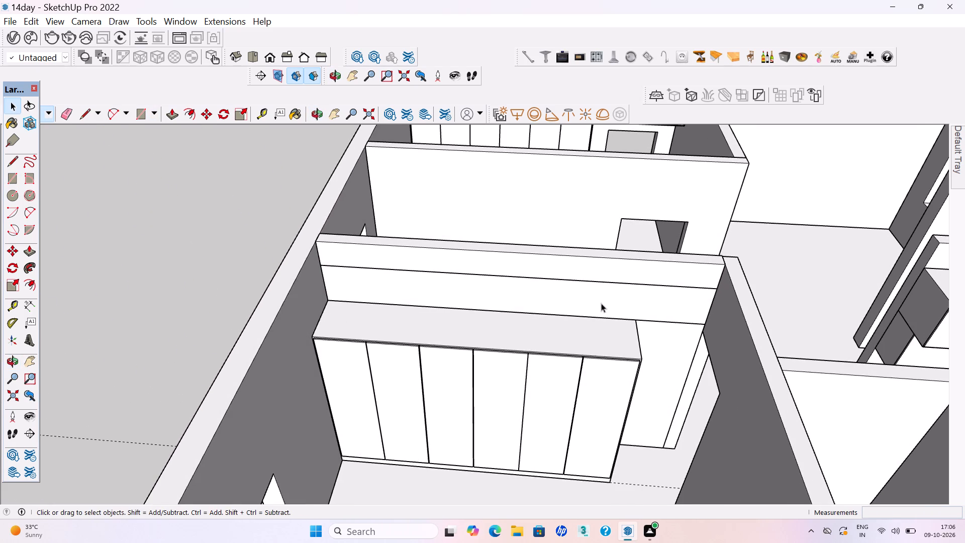
click(601, 303)
scroll(601, 303, up, 1)
click(601, 303)
right_click(601, 306)
click(633, 166)
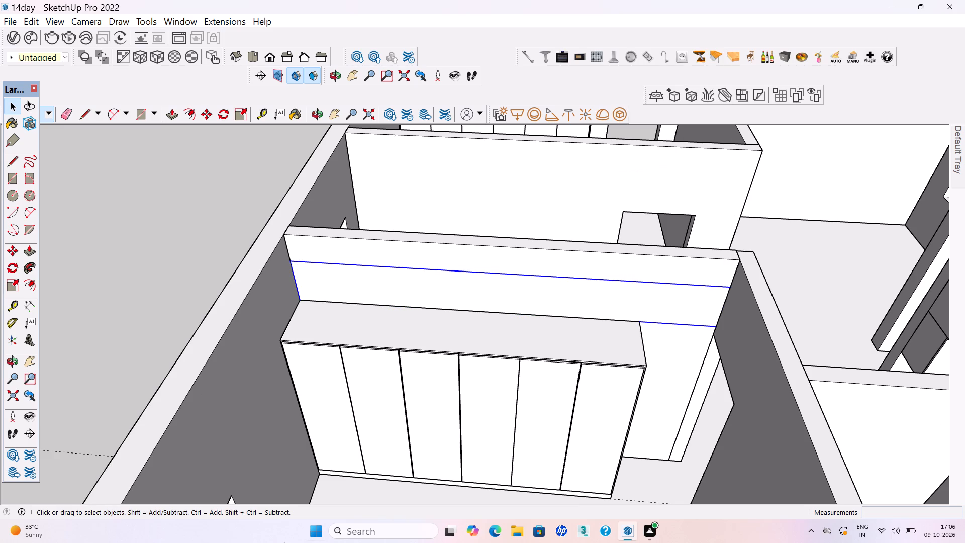
Open the new group above the cabinet and Push/Pull its face outward 2'.
double_click(460, 289)
click(460, 289)
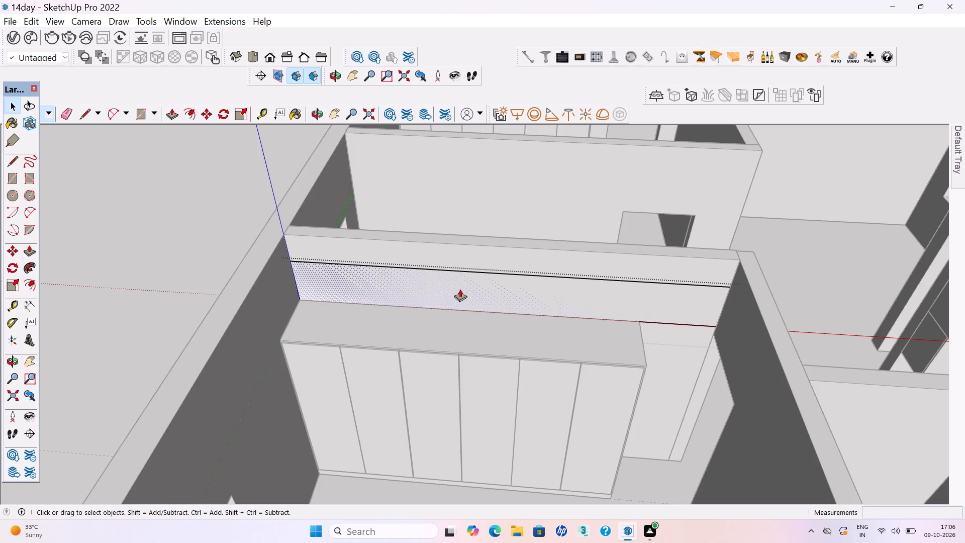
key(p)
click(460, 289)
text(2')
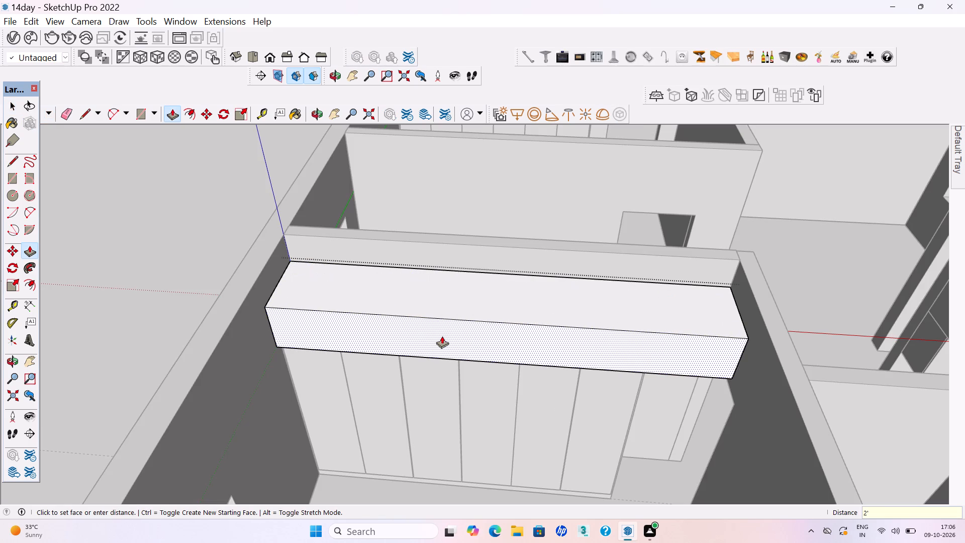
key(Return)
key(space)
Offset the front face of the overhead box inward by 18mm.
click(441, 336)
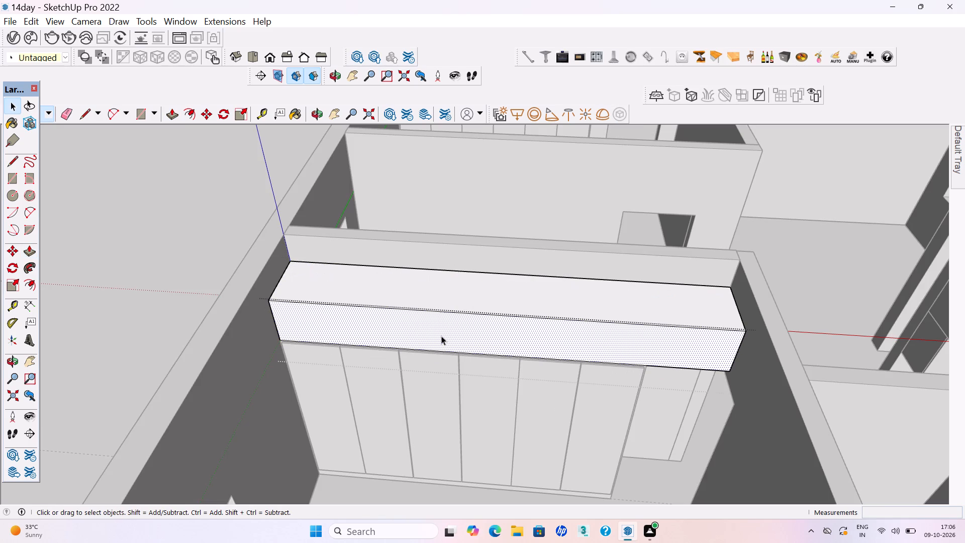
key(f)
click(440, 329)
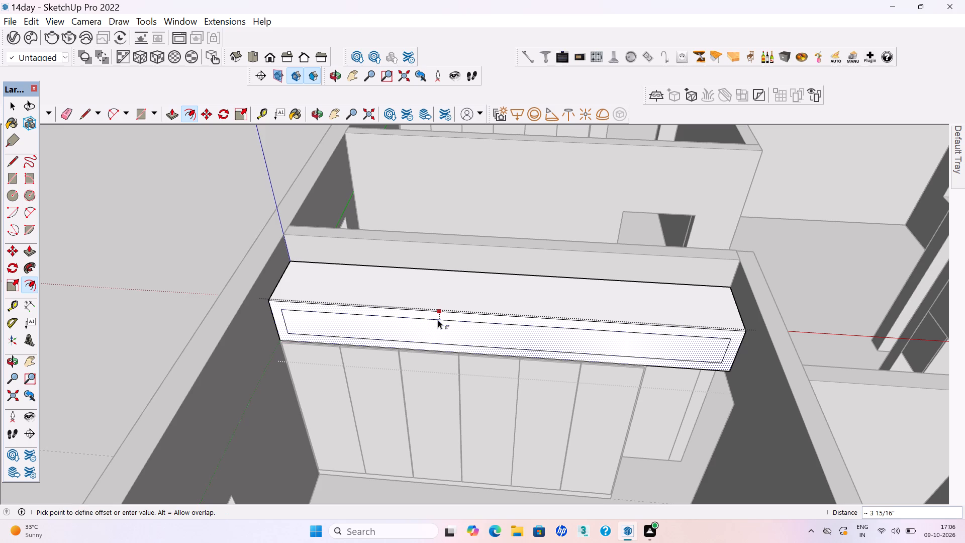
text(18mm)
key(Return)
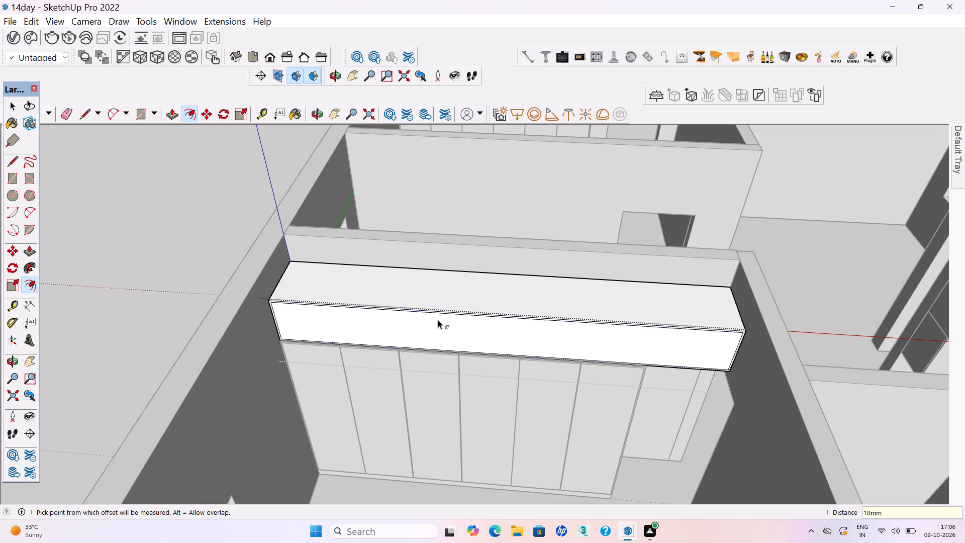
key(space)
Push/Pull the inner front face back about 1' 3 5/8" to hollow the overhead box, and leave the group.
click(442, 333)
key(p)
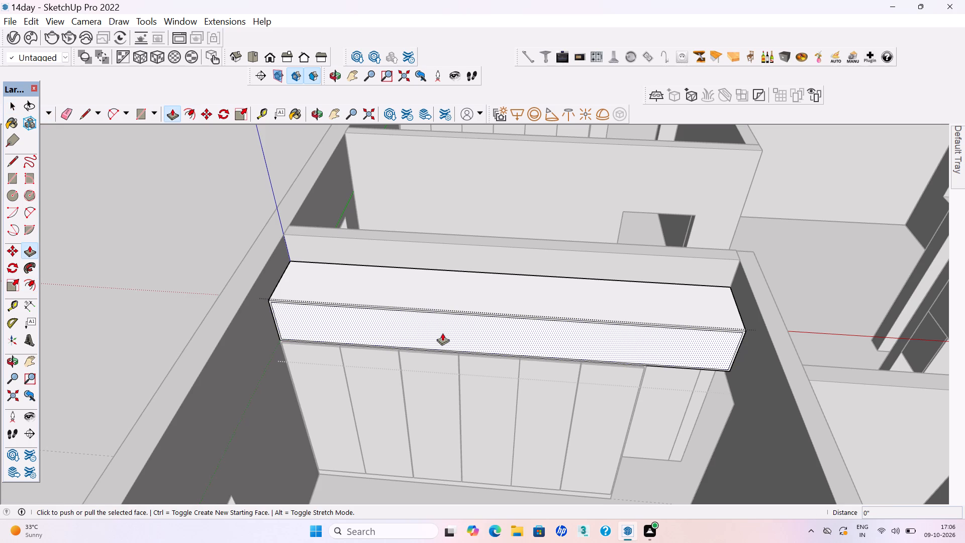
key(Return)
click(442, 333)
click(444, 304)
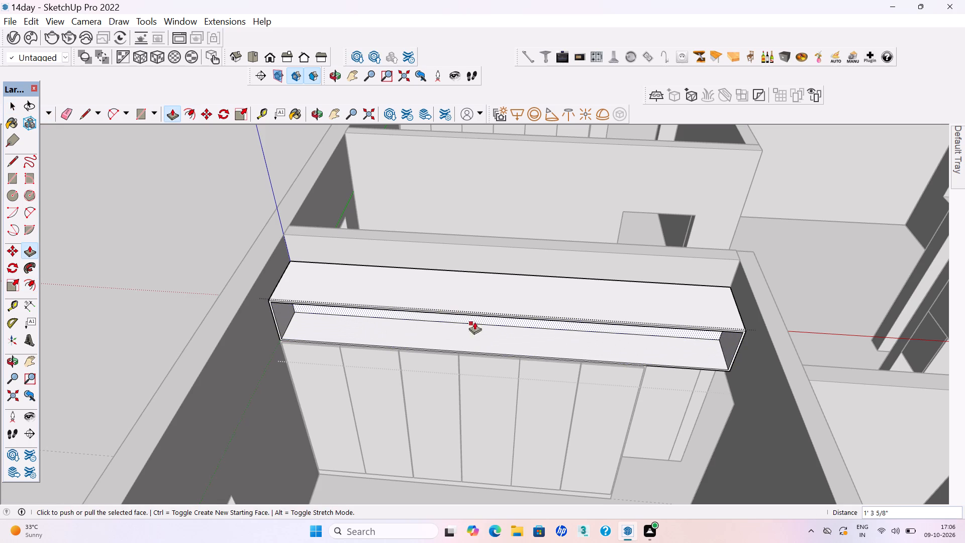
key(space)
scroll(511, 332, down, 5)
click(313, 286)
Save the model with the hollowed overhead box.
key(ctrl+s)
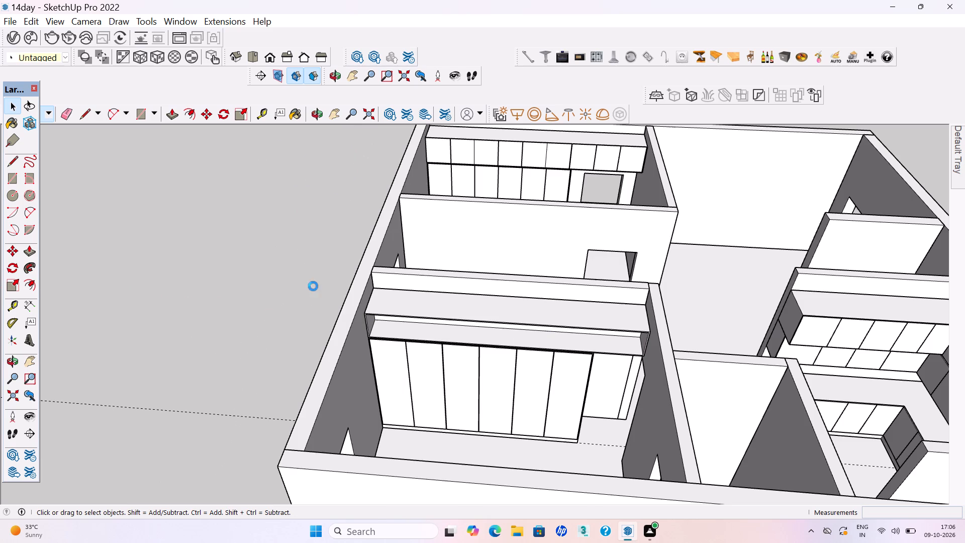
key(ctrl+s)
key(ctrl+s)
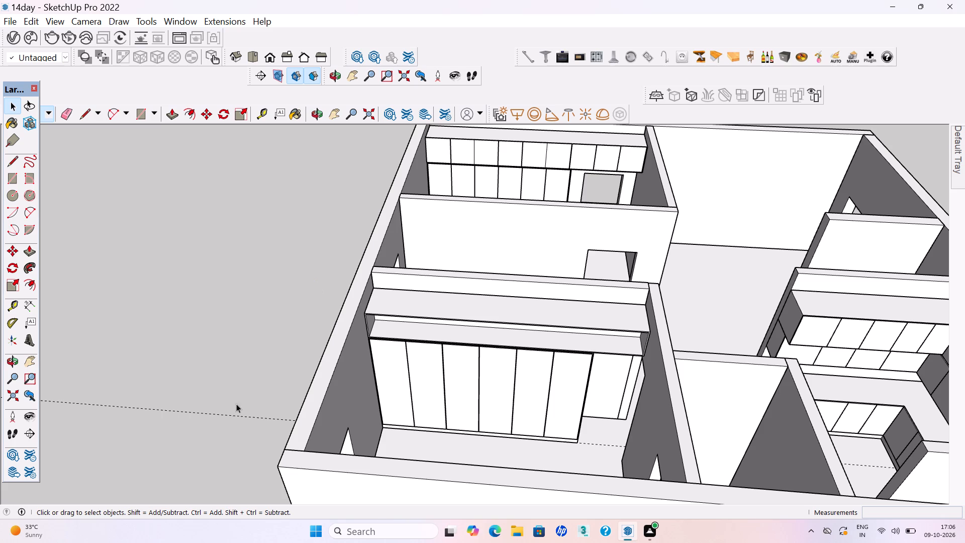
Place a vertical guide about 1' 10 9/16" from the overhead box's side edge, at the first shutter joint below.
scroll(237, 517, down, 2)
scroll(323, 359, down, 2)
middle_drag(384, 364, 378, 338)
scroll(378, 331, up, 11)
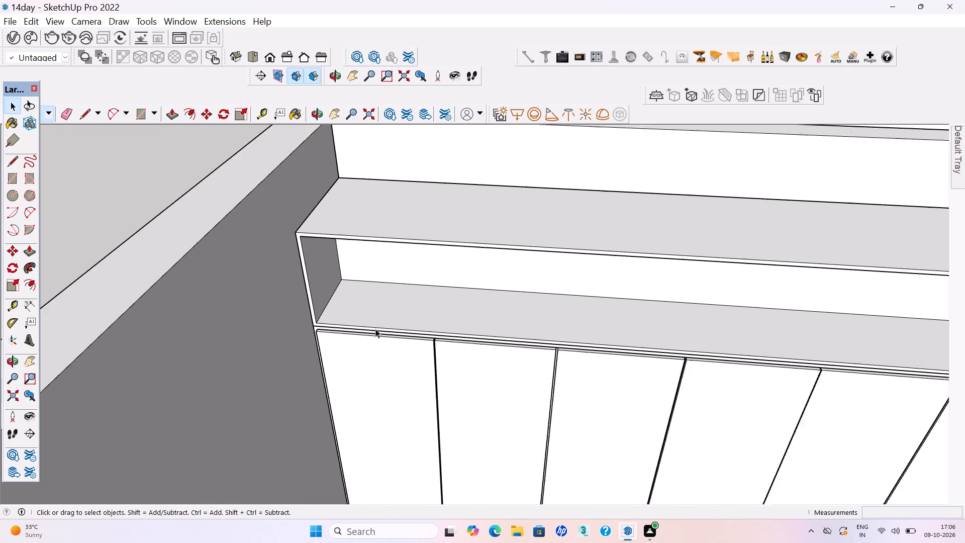
scroll(375, 329, up, 5)
key(t)
click(284, 277)
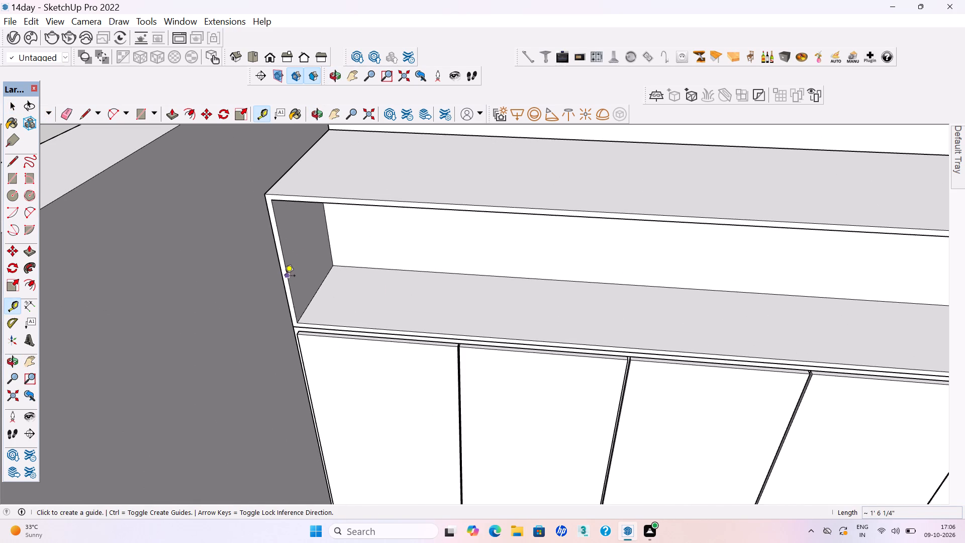
scroll(453, 328, up, 10)
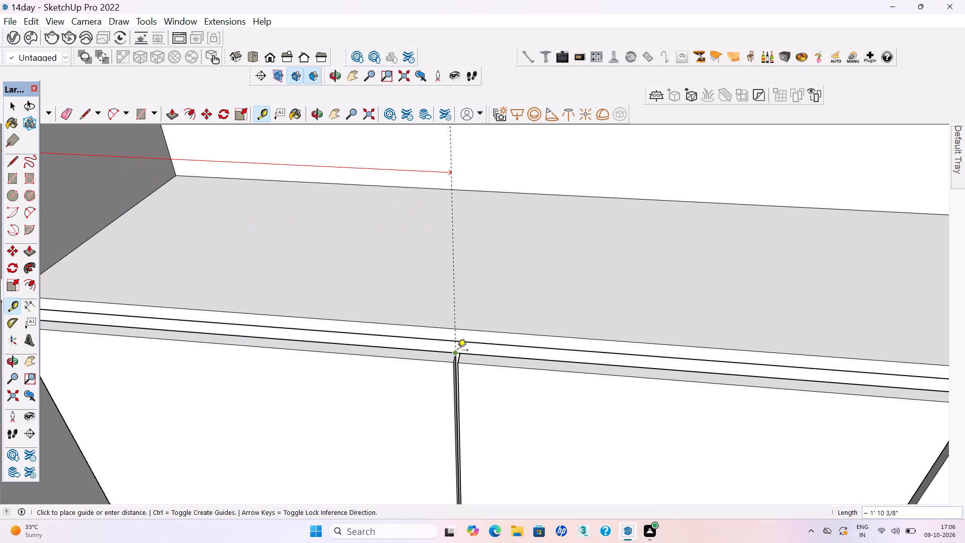
click(459, 344)
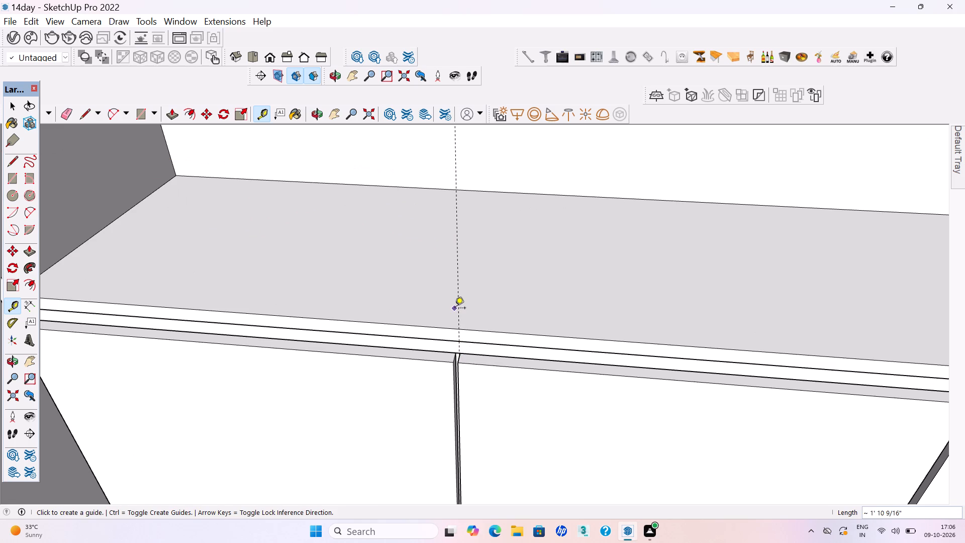
Add vertical guides at the second and third shutter joints, spaced about 1' 10 7/16" and 1' 10 11/16" from each preceding guide.
click(457, 297)
scroll(462, 304, down, 4)
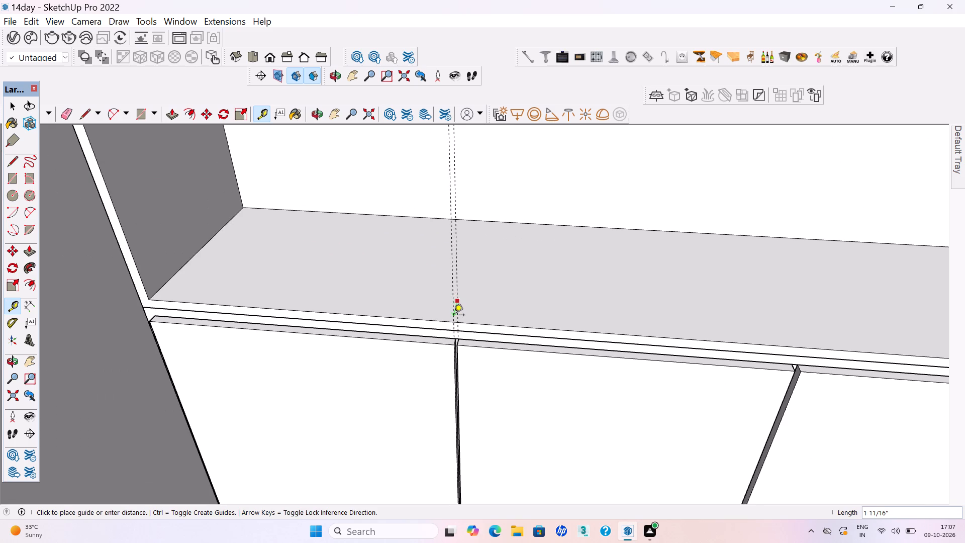
scroll(456, 316, down, 8)
scroll(620, 324, up, 9)
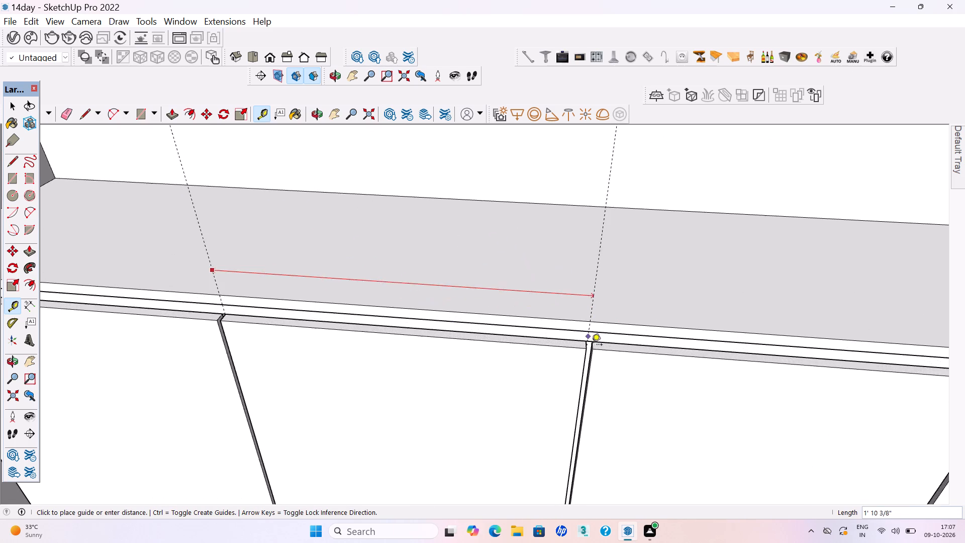
scroll(592, 345, up, 4)
click(584, 325)
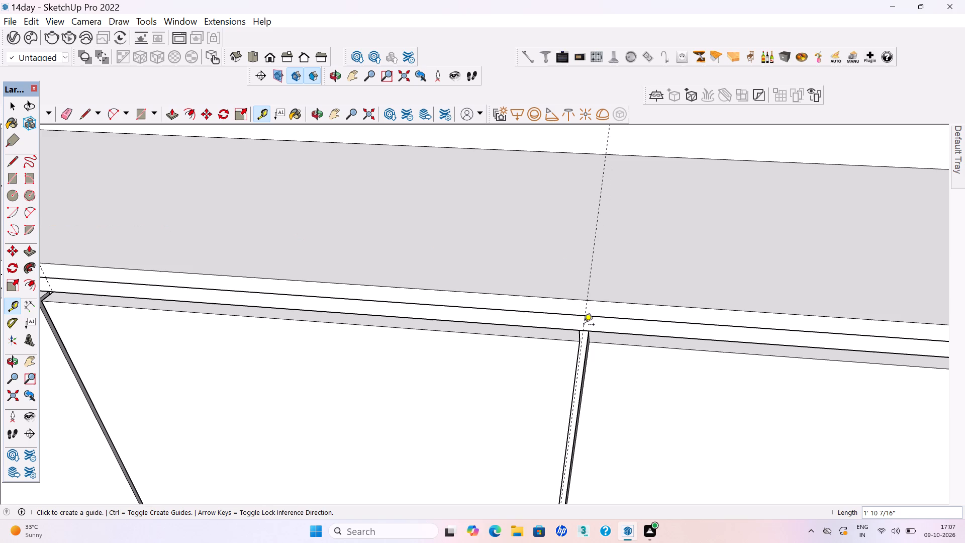
click(587, 285)
scroll(297, 344, down, 4)
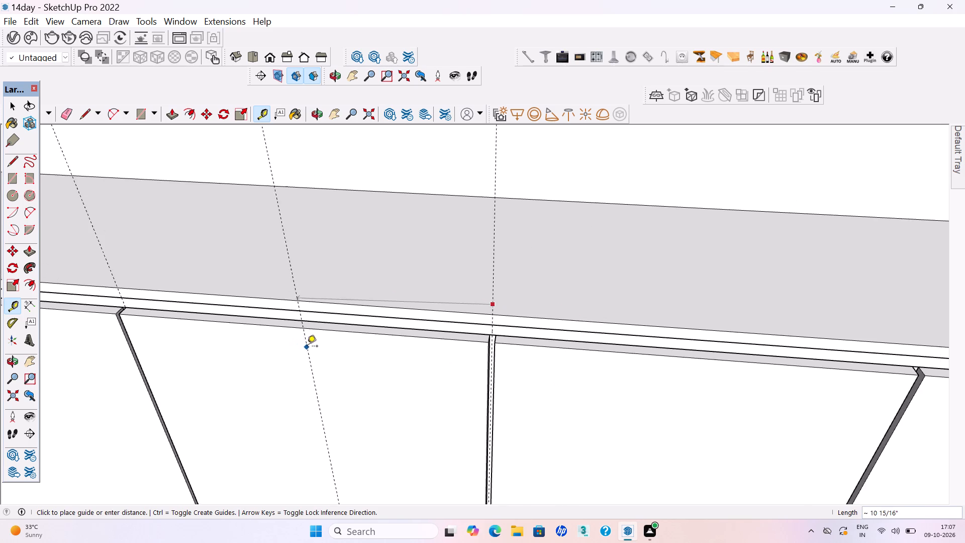
scroll(307, 347, down, 15)
scroll(518, 342, up, 12)
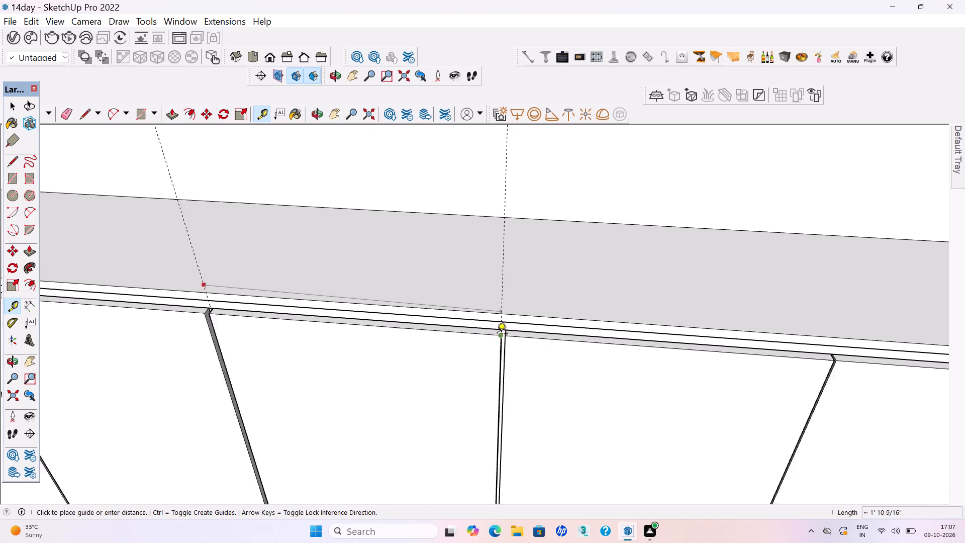
scroll(497, 334, up, 10)
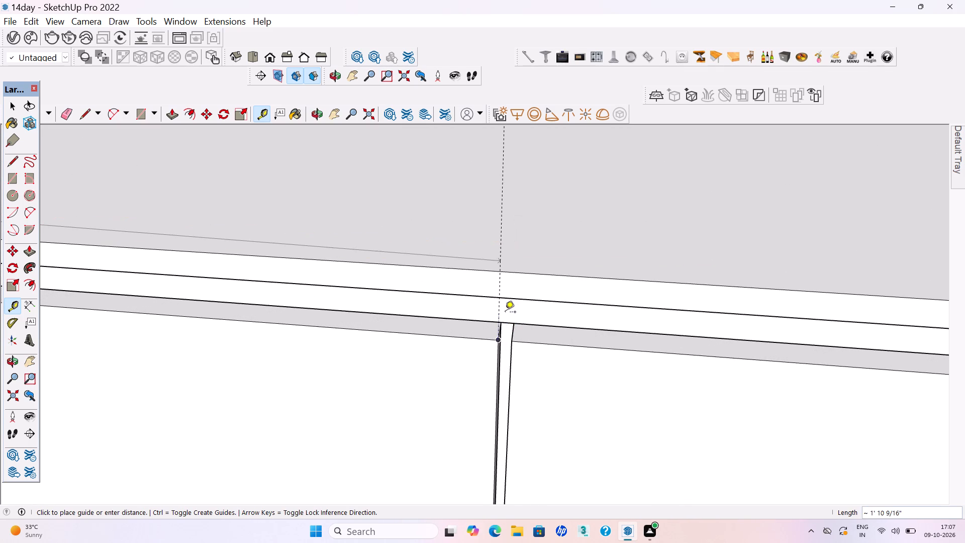
scroll(512, 326, up, 7)
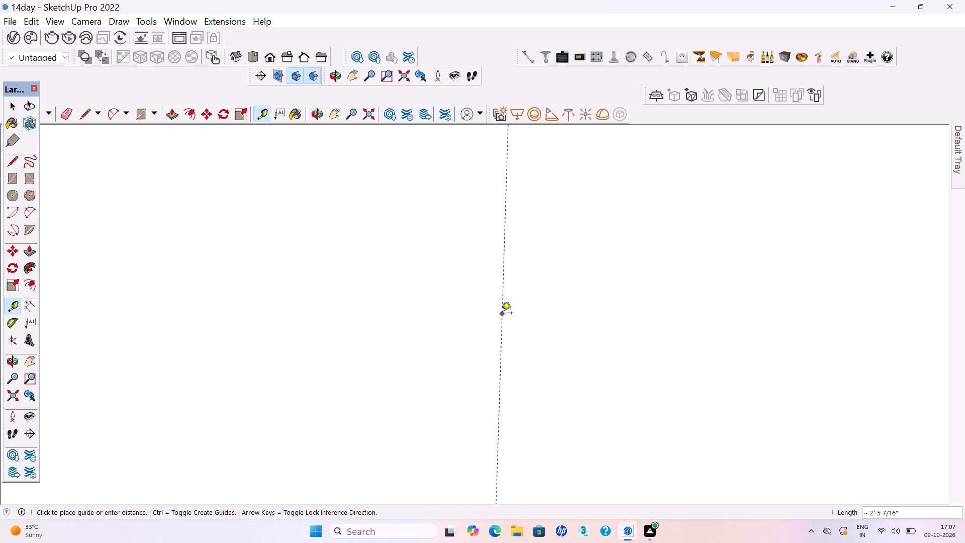
scroll(502, 315, down, 3)
click(490, 251)
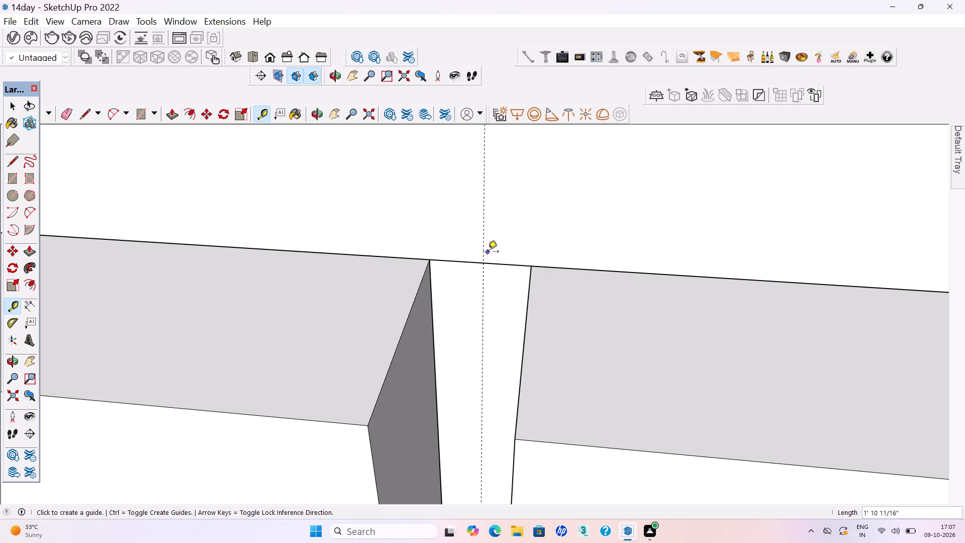
Add a vertical guide about 1' 10 13/16" further at the fourth shutter joint, and another at the fifth joint.
click(483, 241)
scroll(472, 389, down, 14)
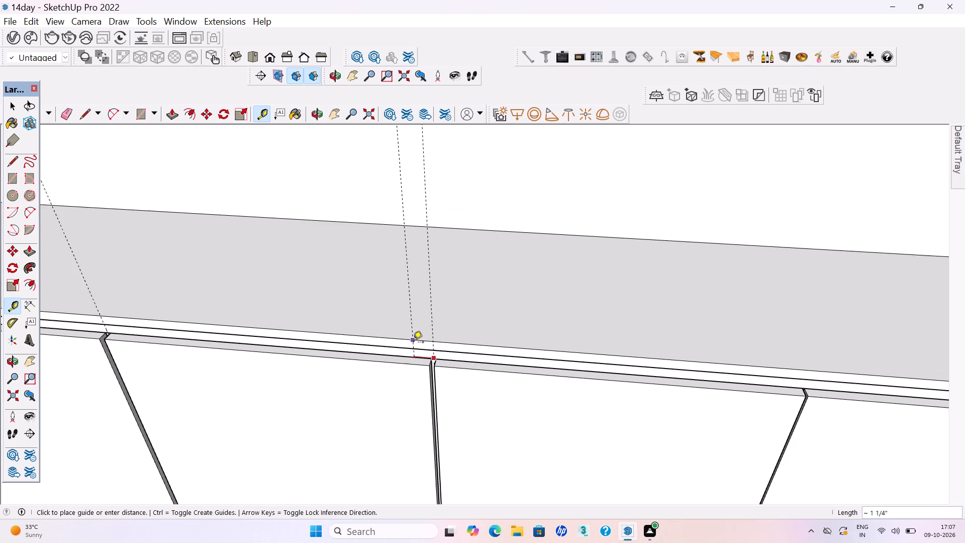
scroll(413, 343, down, 10)
scroll(625, 359, up, 4)
scroll(580, 367, up, 7)
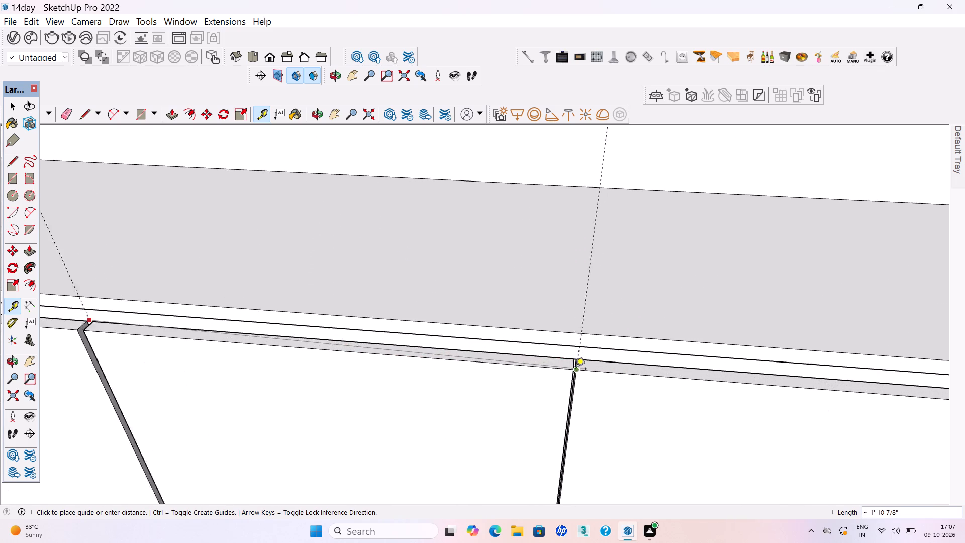
scroll(575, 370, up, 13)
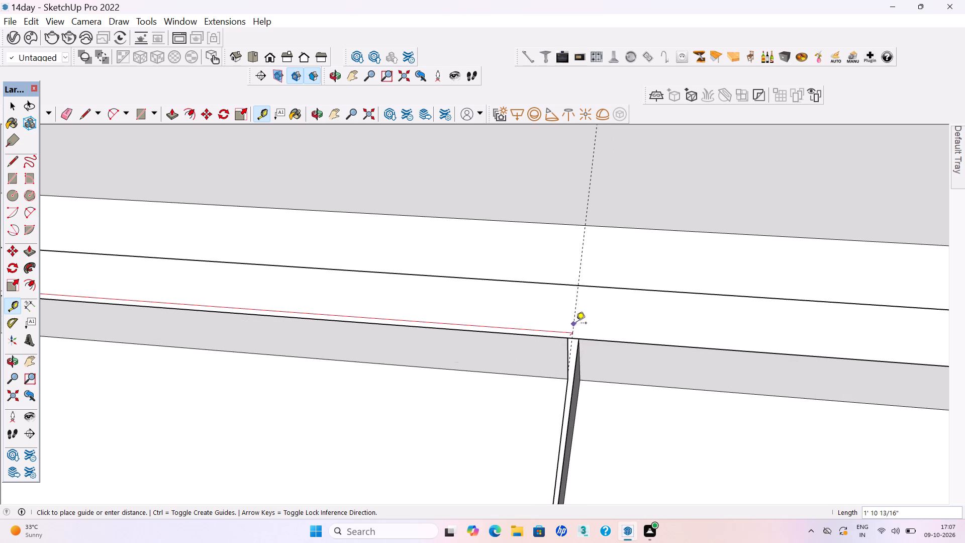
click(574, 321)
click(574, 311)
scroll(458, 357, down, 4)
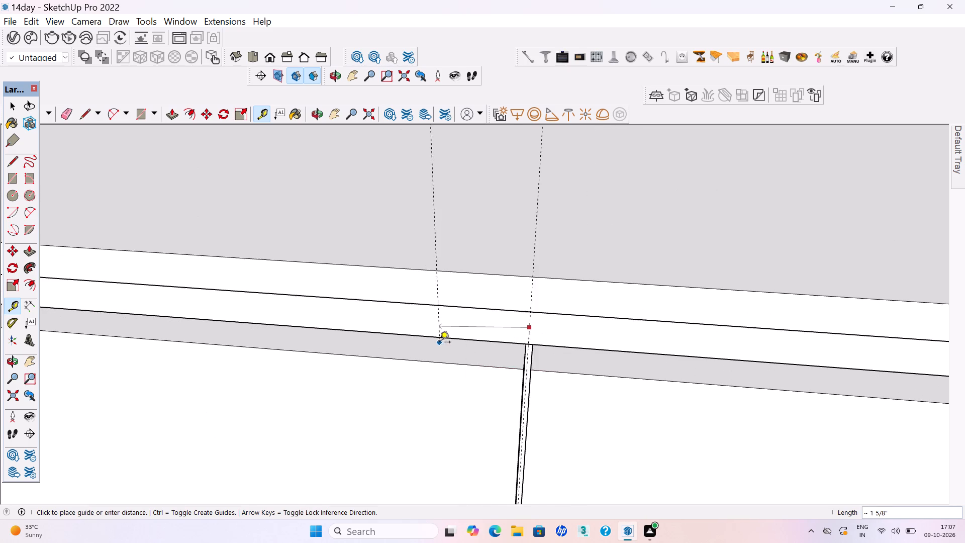
scroll(440, 343, down, 10)
scroll(423, 338, down, 18)
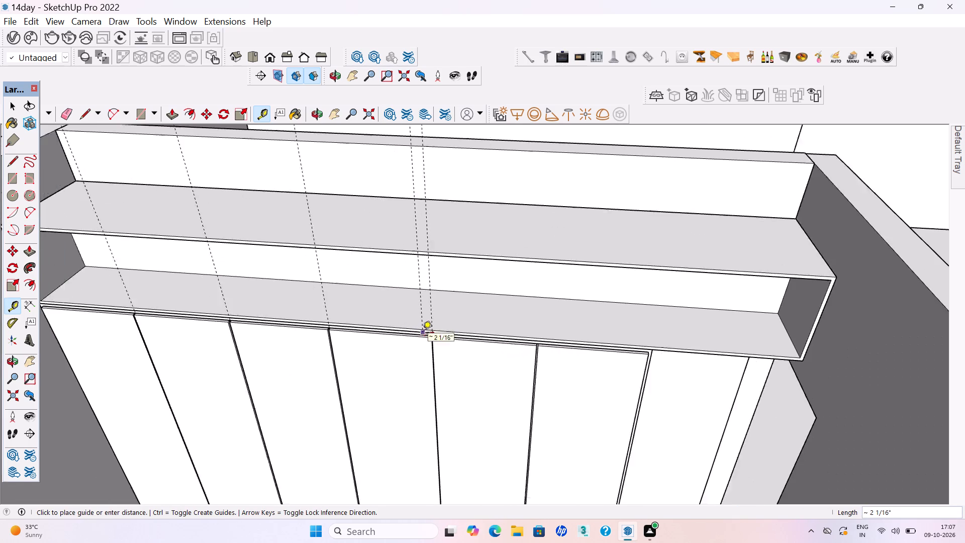
scroll(526, 346, up, 5)
scroll(513, 340, up, 16)
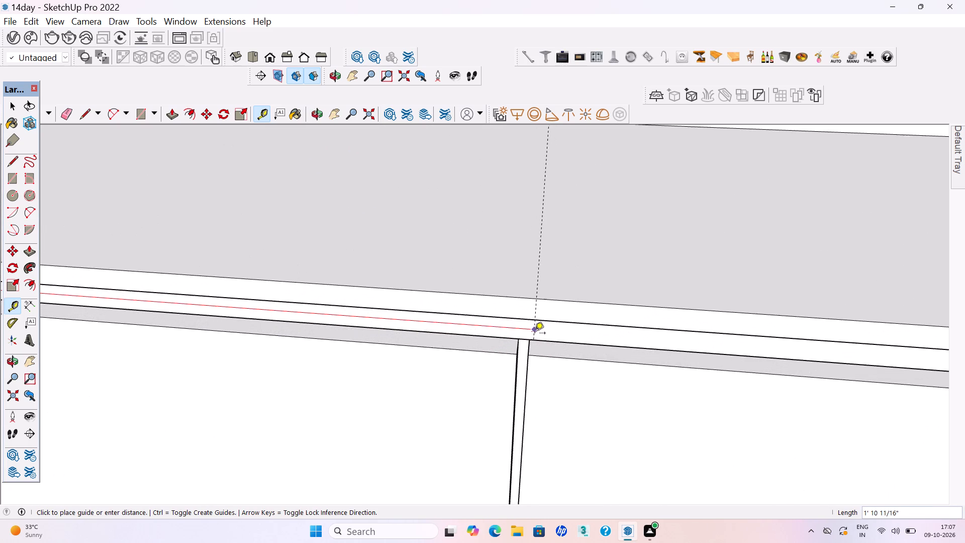
scroll(535, 334, up, 2)
click(522, 334)
Place a vertical guide at the outer end of the shuttered cabinet, beyond the last shutter.
click(520, 328)
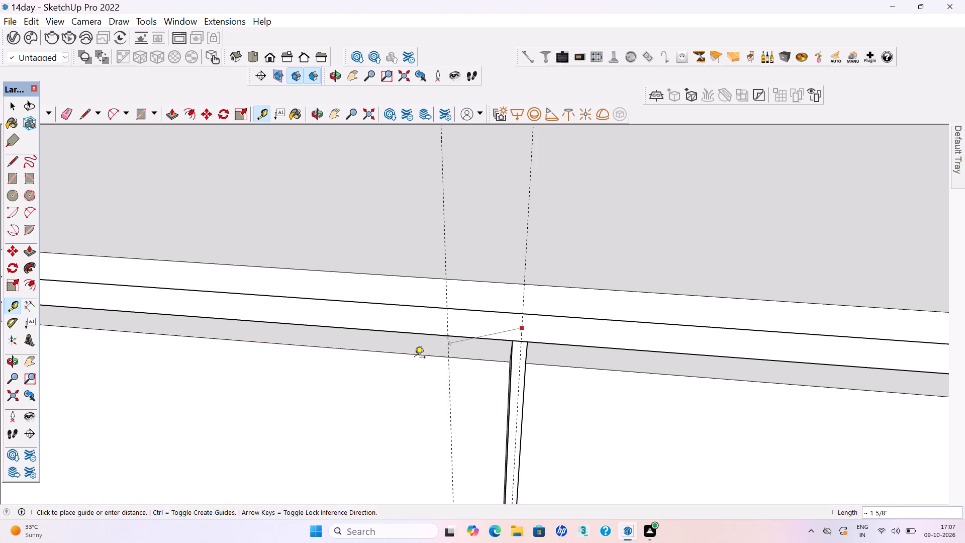
scroll(413, 358, down, 20)
scroll(413, 358, down, 2)
scroll(581, 349, up, 2)
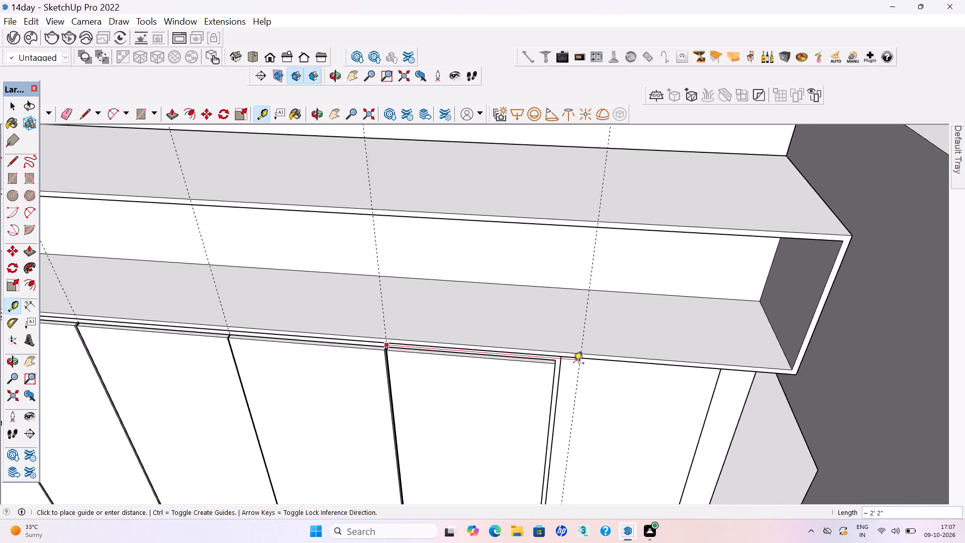
scroll(573, 364, up, 5)
click(557, 349)
scroll(497, 355, down, 5)
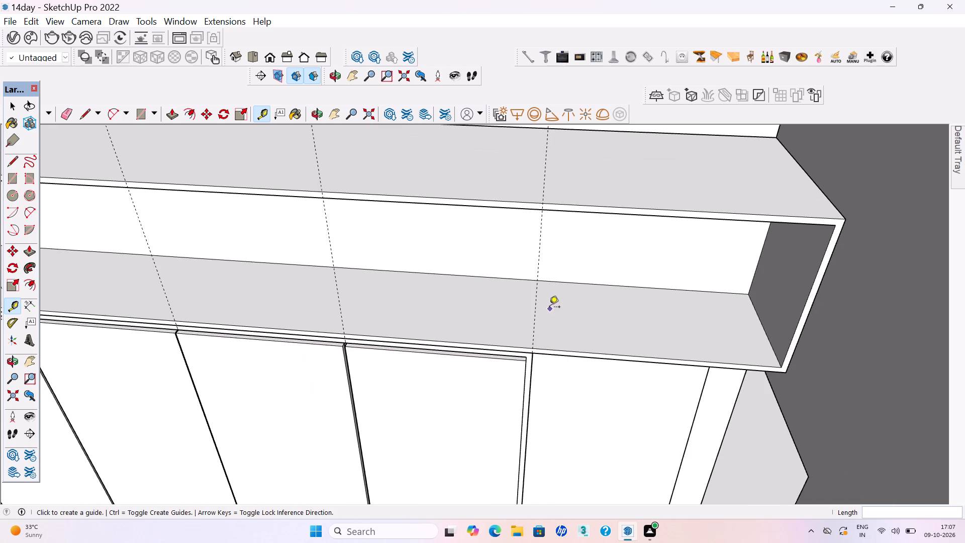
Add one more vertical guide about 1' 2 7/8" beyond the cabinet-end guide, over the box's remaining section.
click(536, 305)
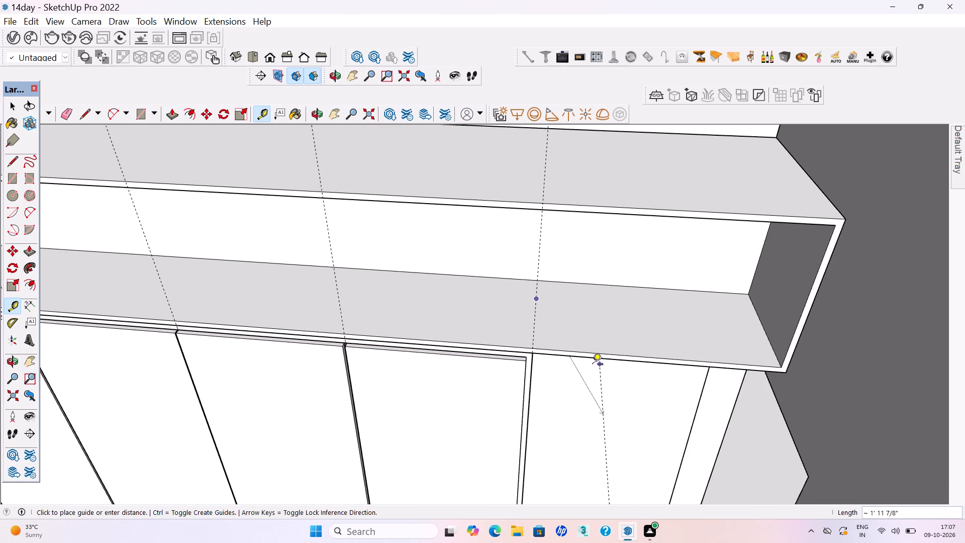
scroll(557, 365, down, 3)
scroll(459, 329, down, 3)
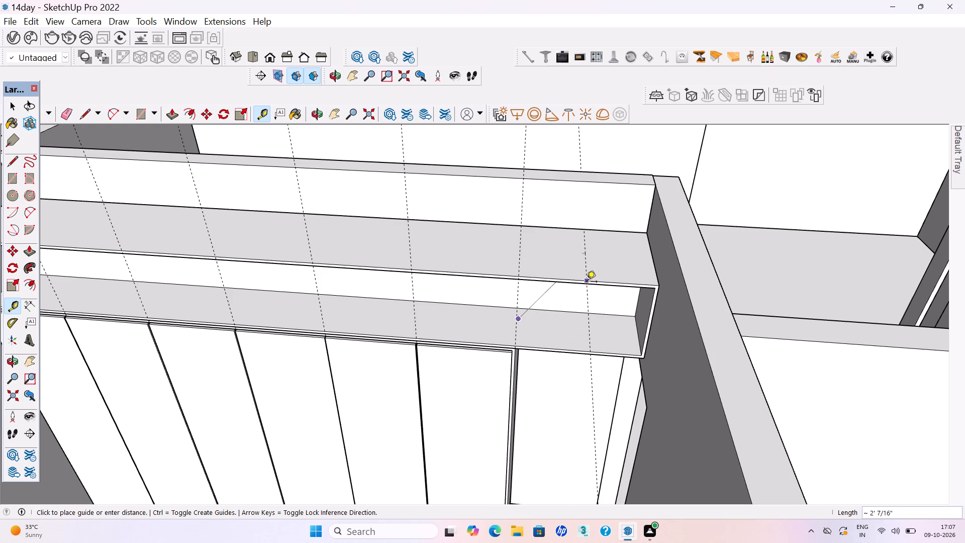
key(space)
text(t)
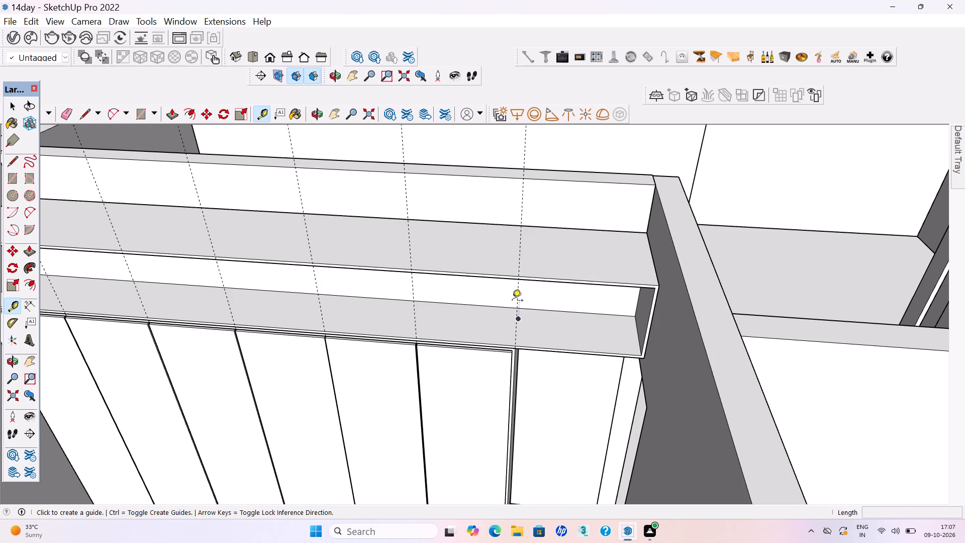
click(517, 301)
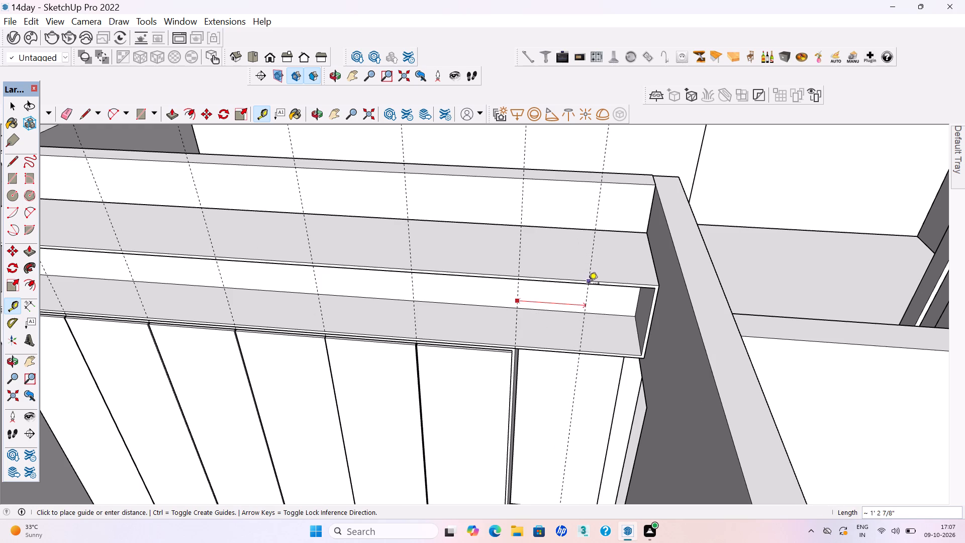
click(589, 284)
Save the model with the overhead box's division guides.
scroll(655, 334, down, 12)
middle_drag(592, 353, 586, 337)
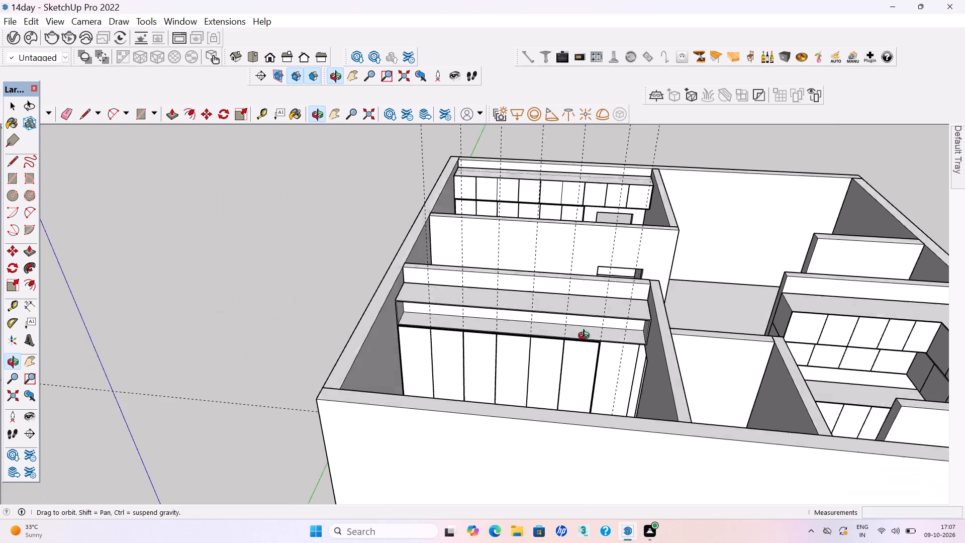
middle_drag(586, 337, 584, 329)
key(ctrl+s)
key(ctrl+s)
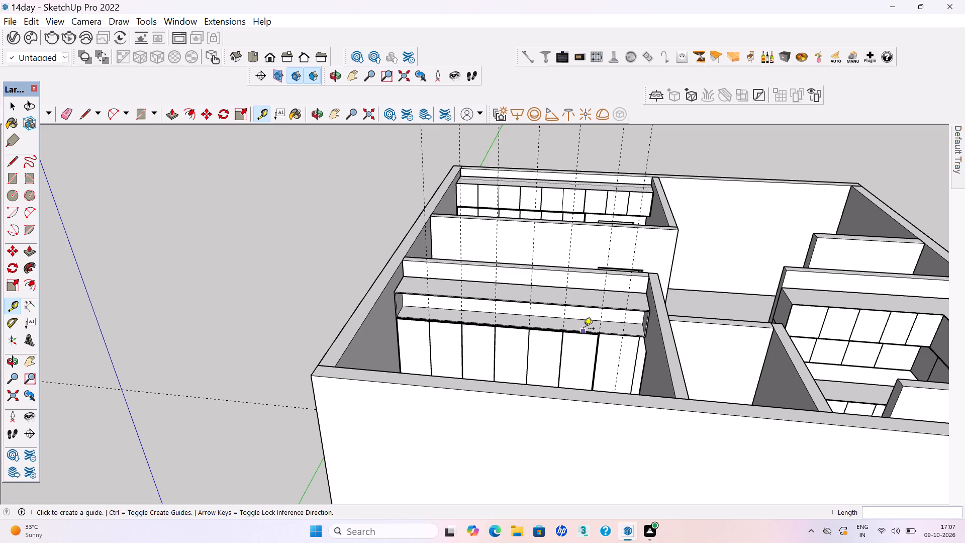
Draw a rectangle about 1' 11 5/16" by 1' 7" across the overhead box's front, from its upper outer corner to the first guide.
key(r)
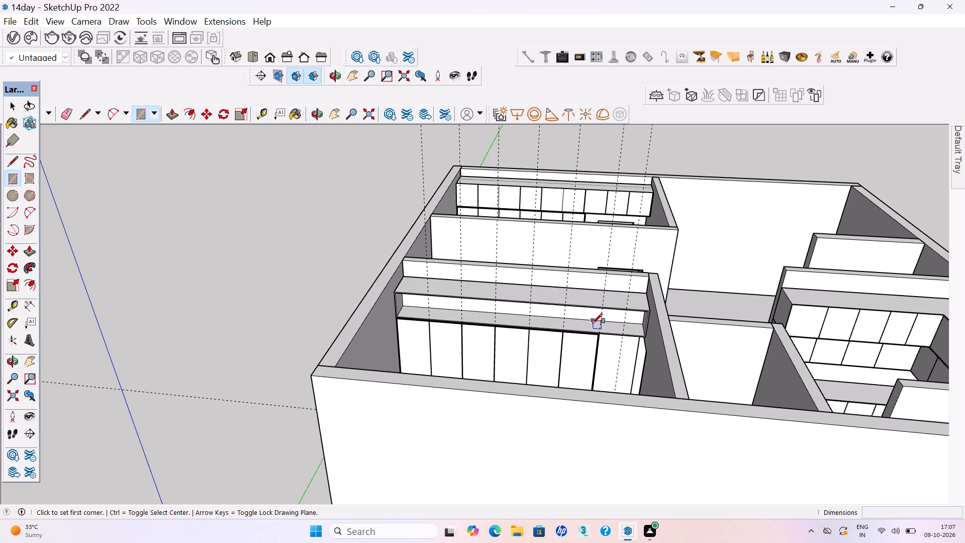
scroll(416, 320, up, 5)
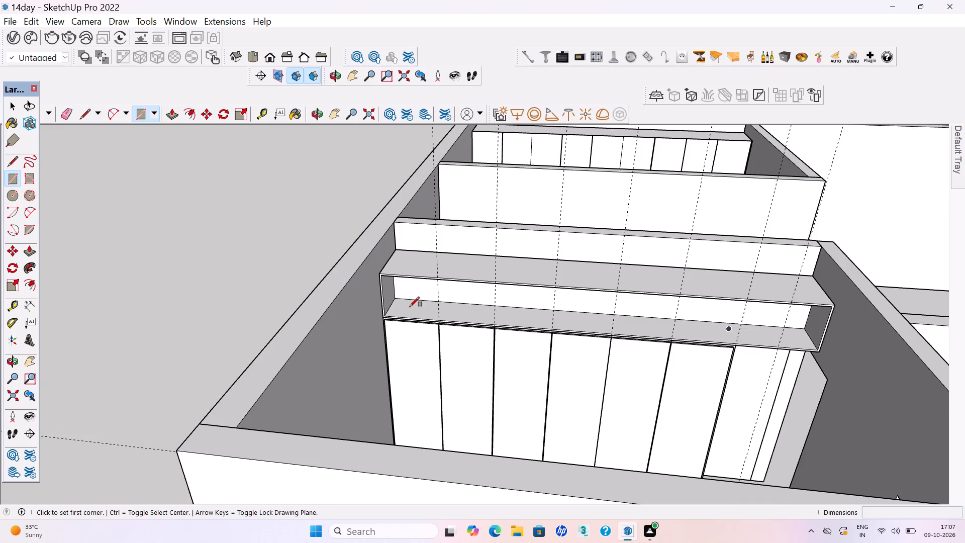
scroll(410, 307, up, 4)
scroll(356, 267, up, 11)
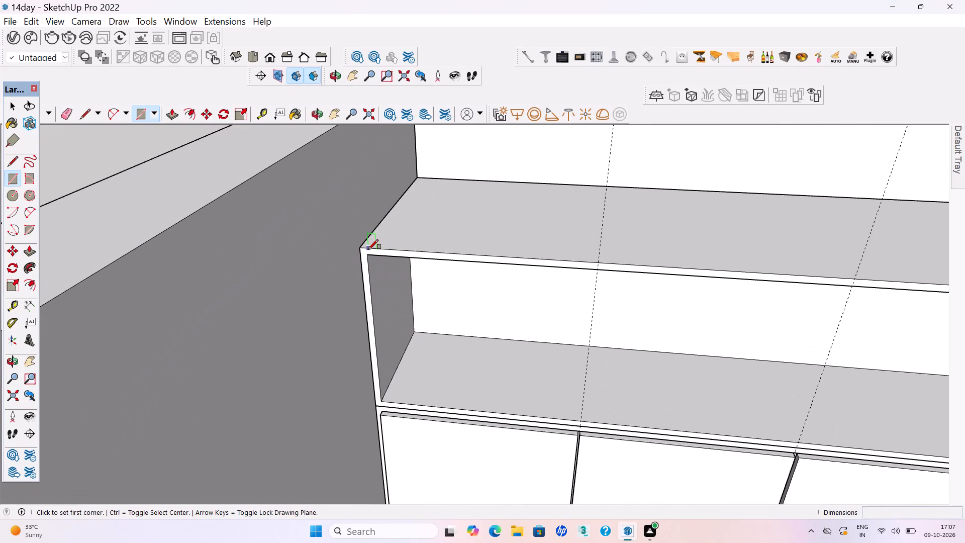
click(363, 248)
scroll(364, 253, down, 4)
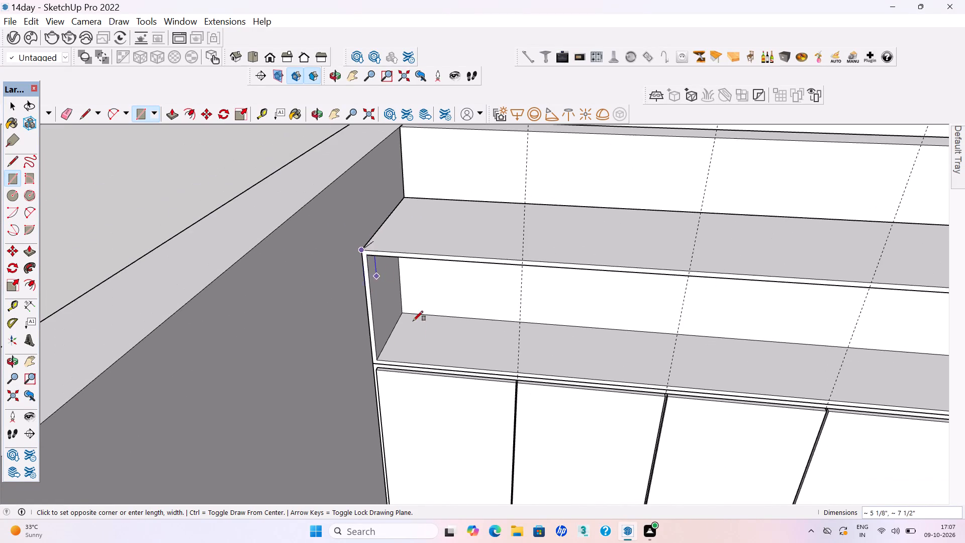
scroll(497, 361, up, 7)
click(525, 372)
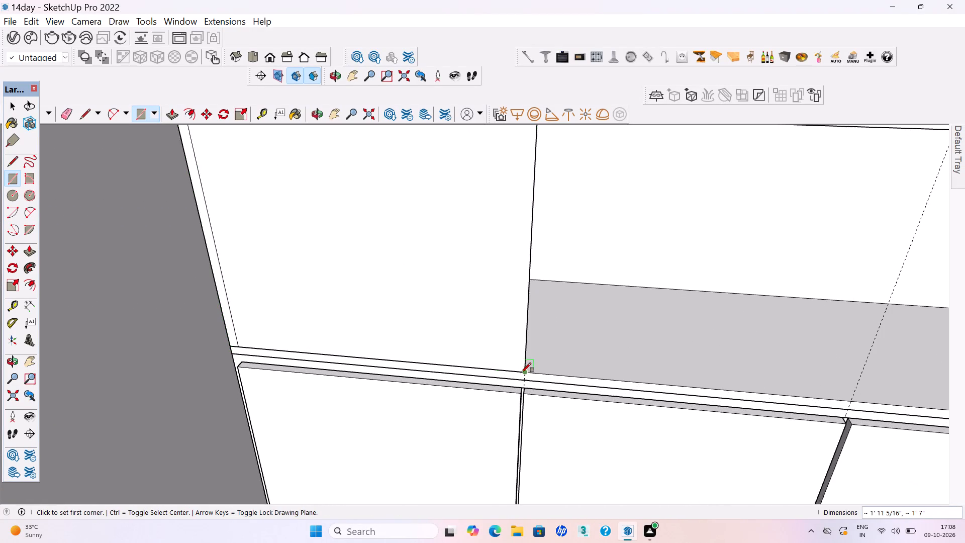
scroll(492, 375, down, 11)
Push/Pull the first overhead shutter face out by 18 mm.
key(p)
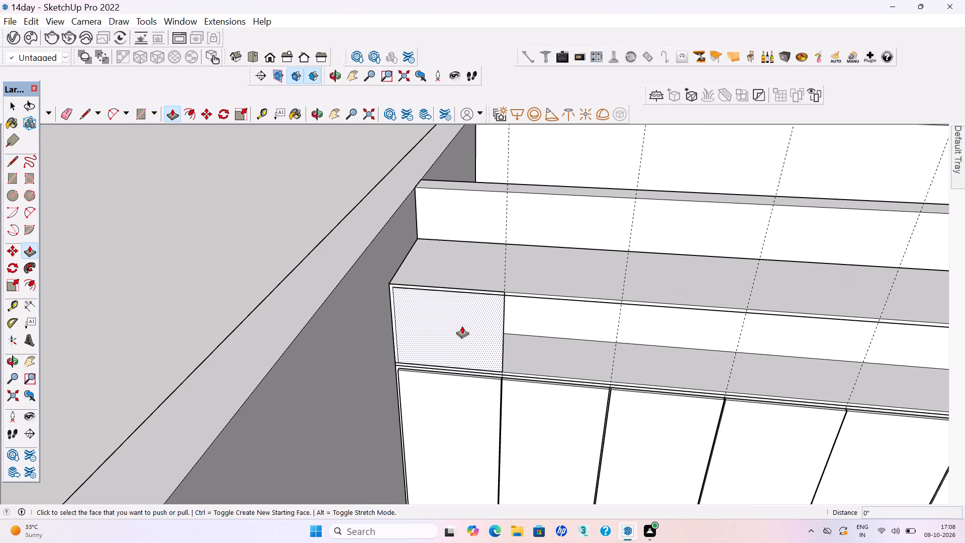
click(461, 325)
text(18mm)
key(Return)
key(space)
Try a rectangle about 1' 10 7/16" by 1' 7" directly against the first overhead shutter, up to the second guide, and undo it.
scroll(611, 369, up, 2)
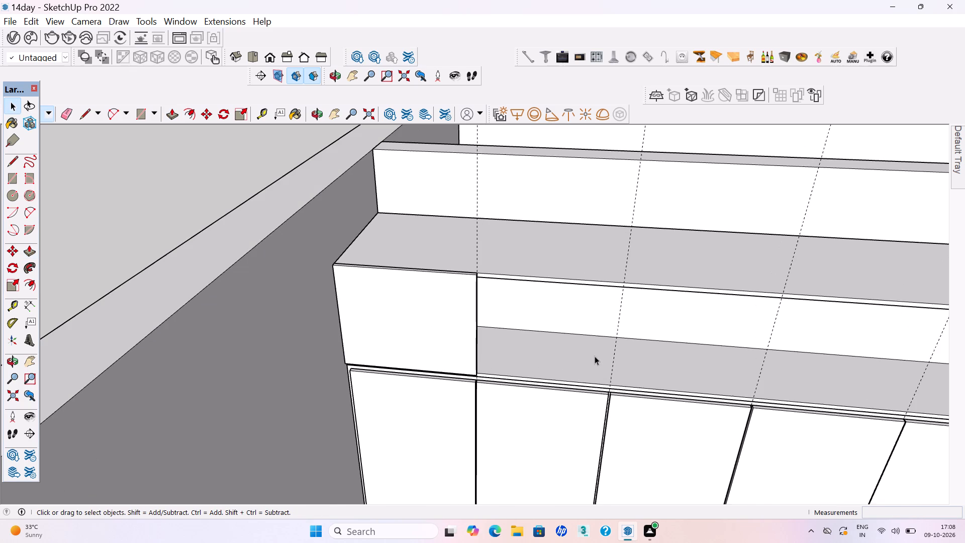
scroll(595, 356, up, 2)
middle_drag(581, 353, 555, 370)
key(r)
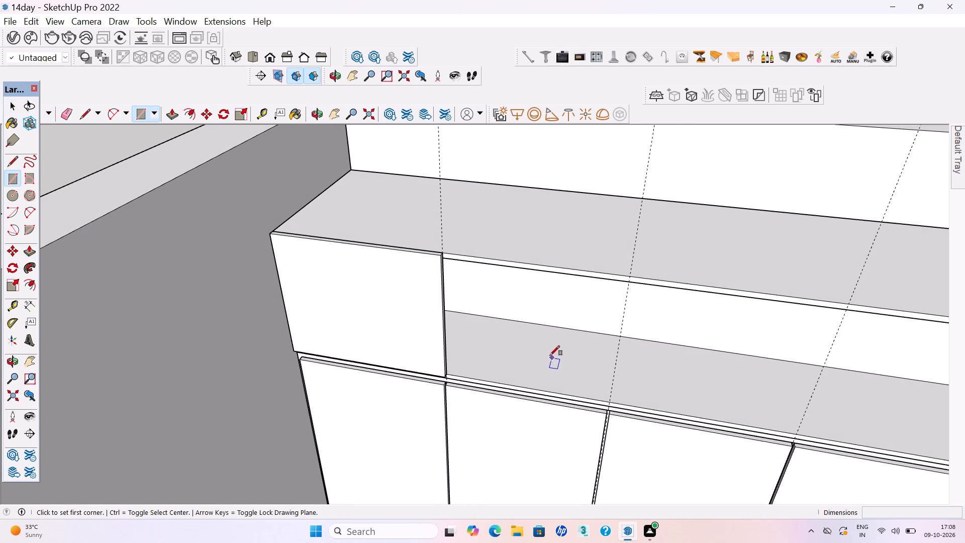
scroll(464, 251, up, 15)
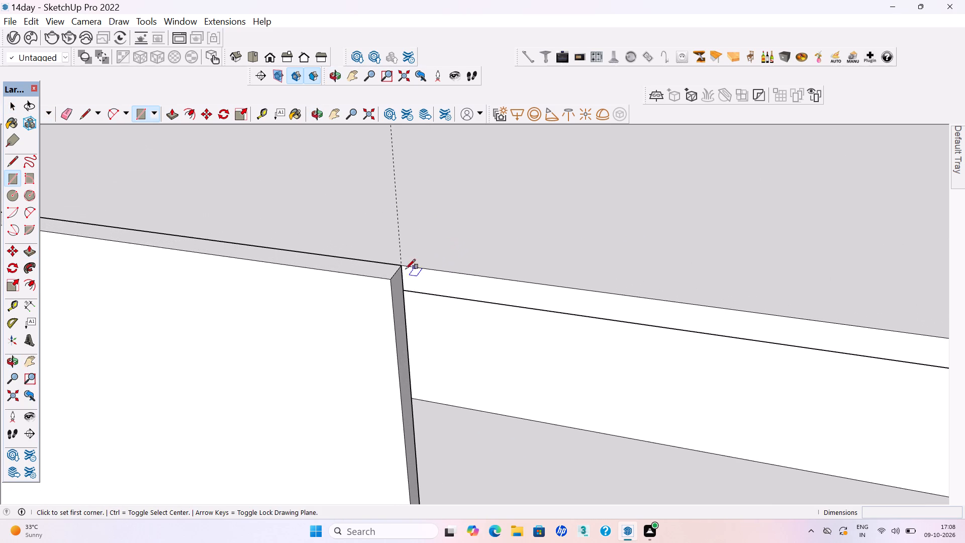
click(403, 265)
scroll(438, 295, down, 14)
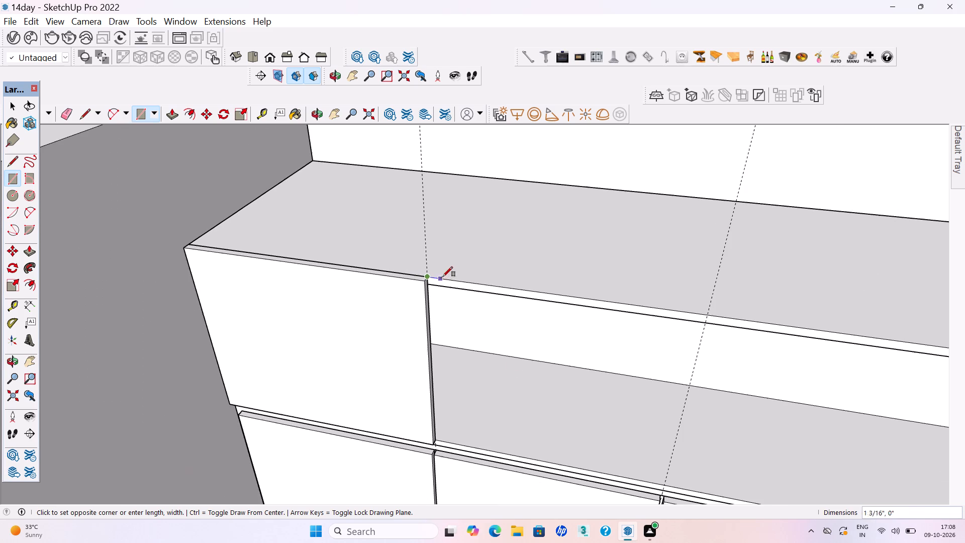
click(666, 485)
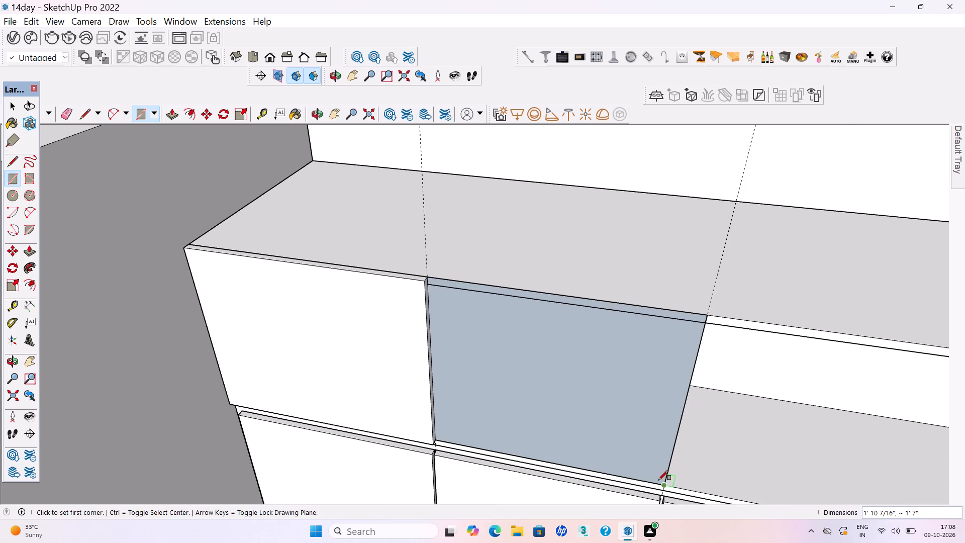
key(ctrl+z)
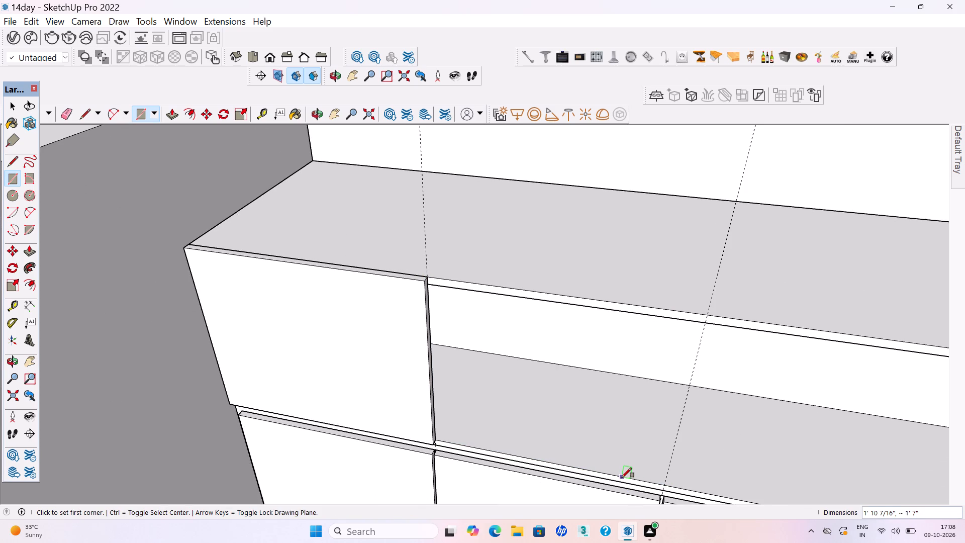
Draw the second overhead shutter's rectangle, about 1' 10" by 1' 7", from a small gap beside the first shutter to the second guide.
scroll(450, 309, up, 2)
scroll(423, 266, up, 4)
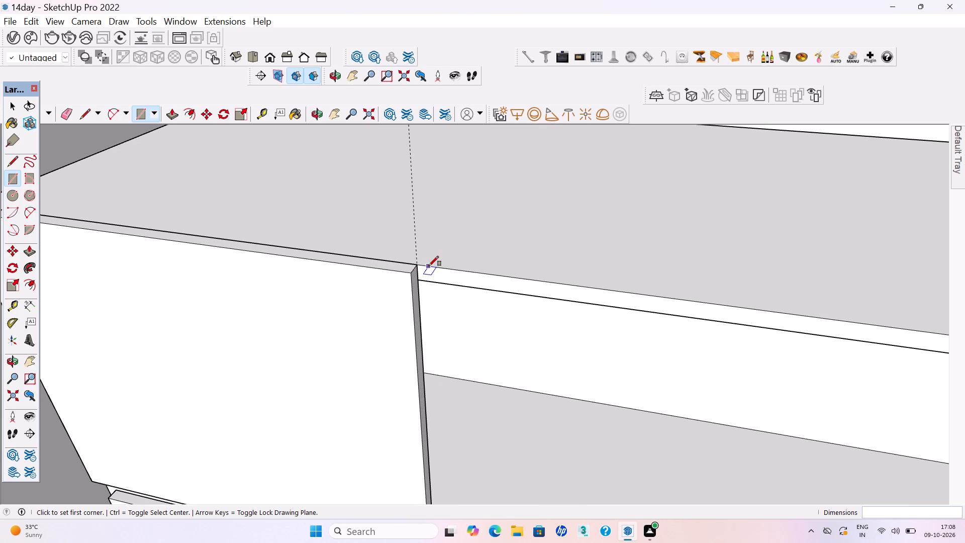
click(427, 266)
scroll(426, 265, down, 16)
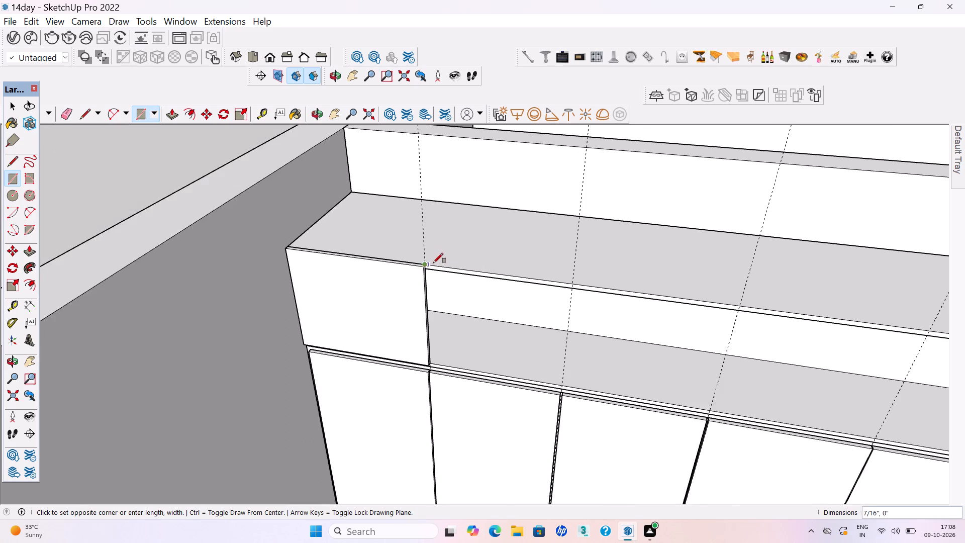
scroll(433, 263, down, 3)
click(518, 342)
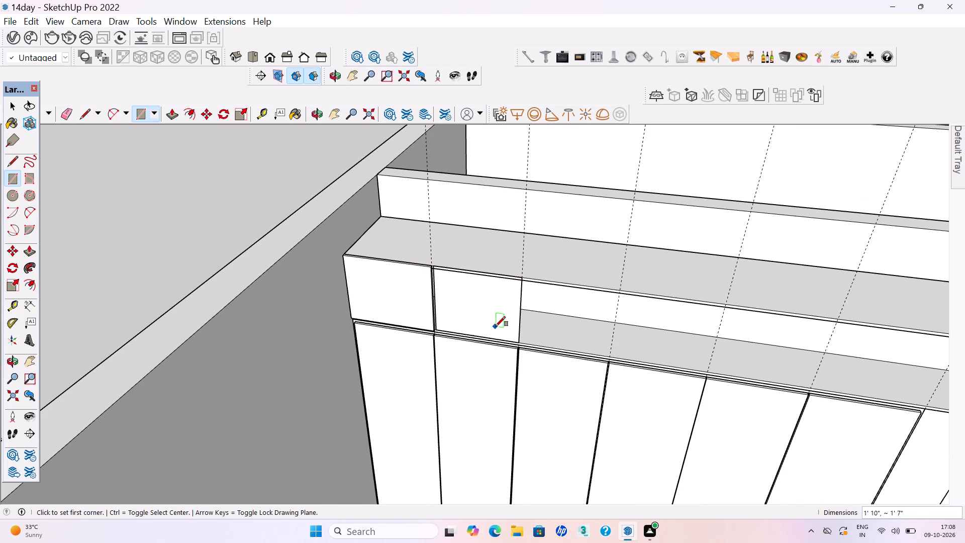
Push/Pull the second overhead shutter face out flush with the first shutter's front.
key(p)
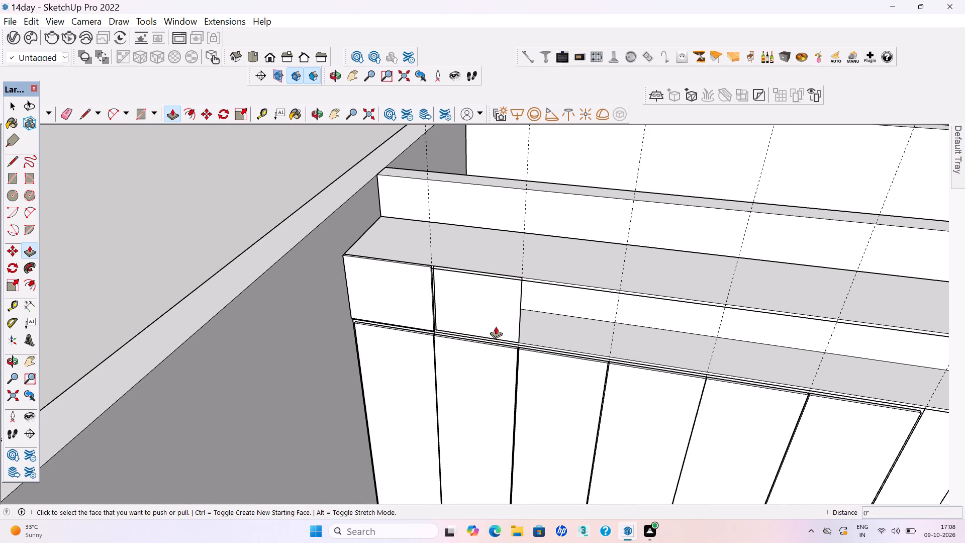
click(453, 304)
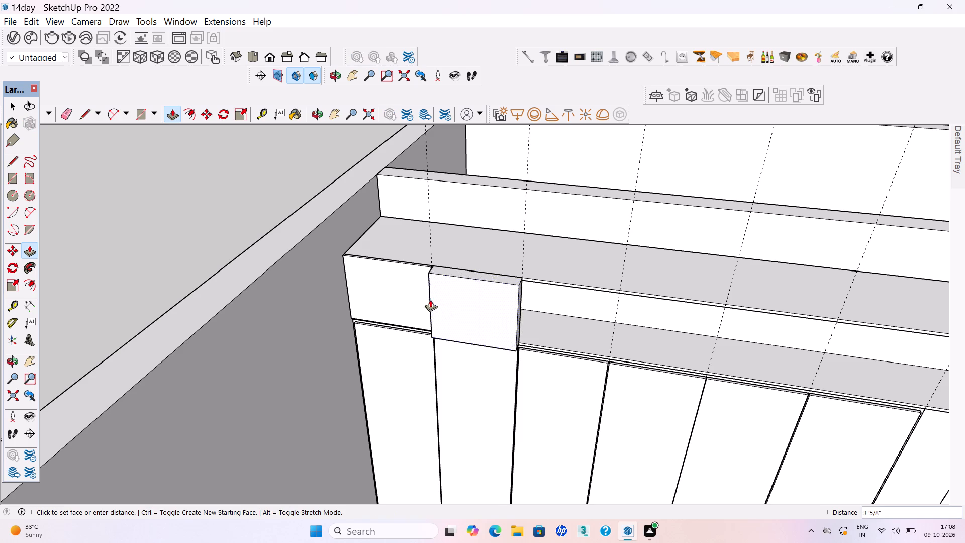
click(414, 284)
scroll(471, 277, up, 8)
key(space)
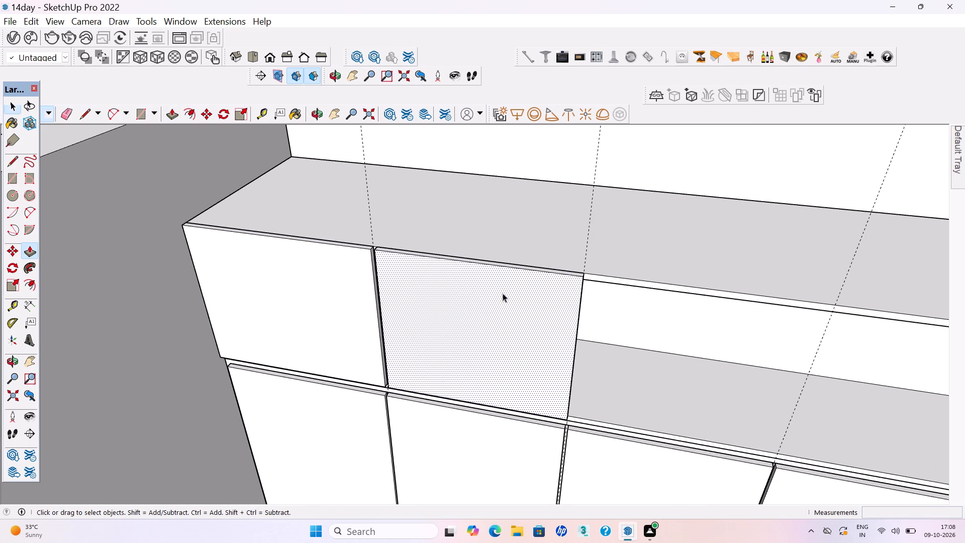
Select the whole second overhead shutter and make it a group.
middle_drag(503, 297, 469, 381)
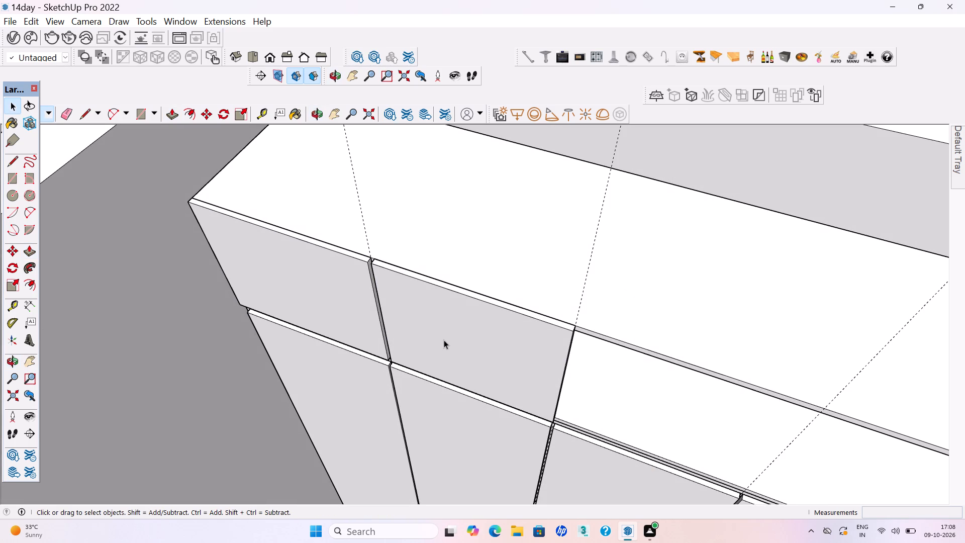
triple_click(444, 340)
right_click(444, 340)
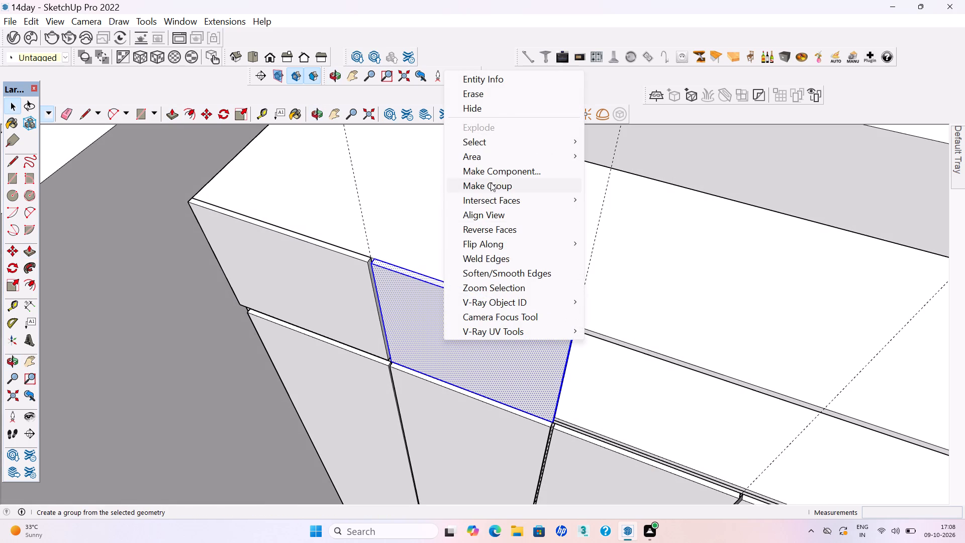
click(491, 183)
Deselect the second shutter group and save the model.
scroll(396, 224, down, 13)
middle_drag(432, 278, 430, 259)
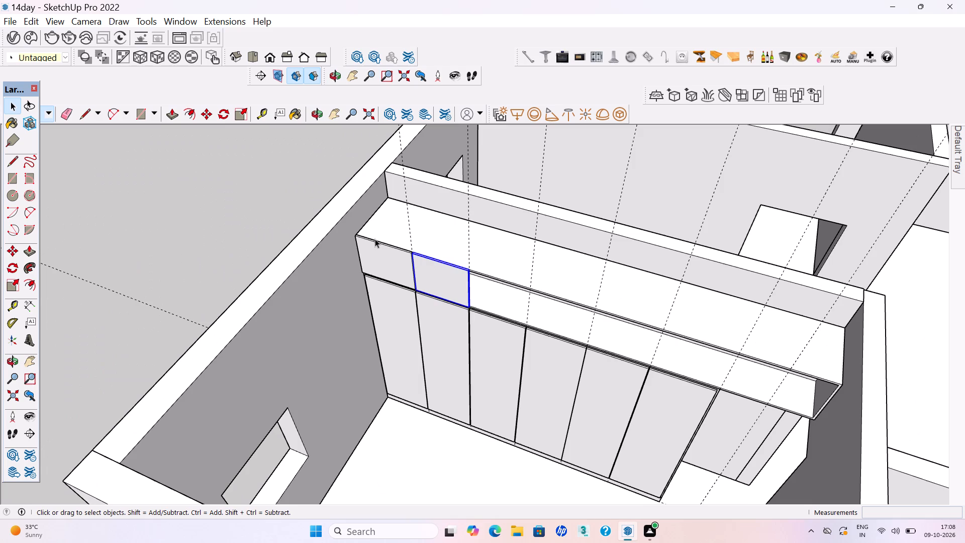
click(303, 177)
key(ctrl+s)
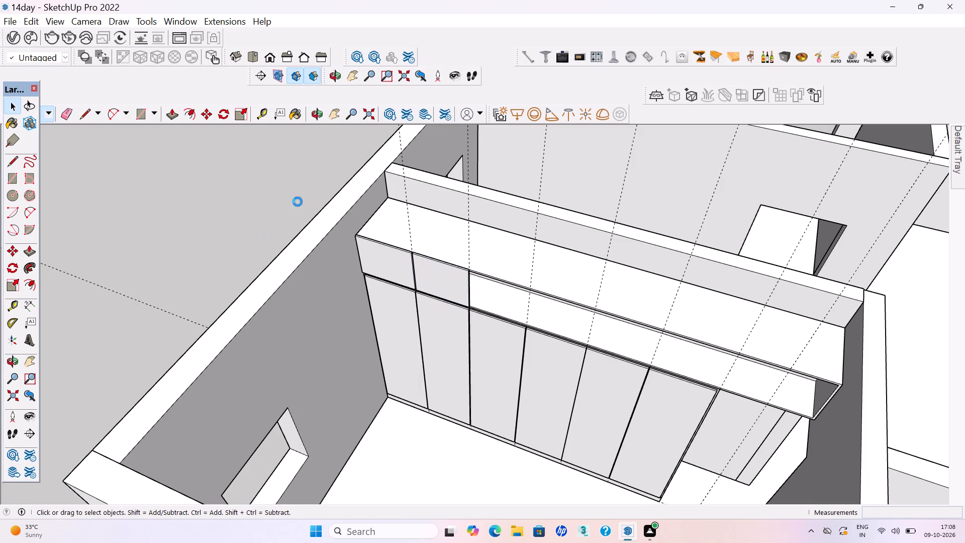
key(ctrl+s)
key(ctrl+s)
key(ctrl+s)
Draw the third overhead shutter's rectangle from a small gap beside the second shutter to the lower end of the third guide.
scroll(587, 281, up, 3)
scroll(466, 271, up, 3)
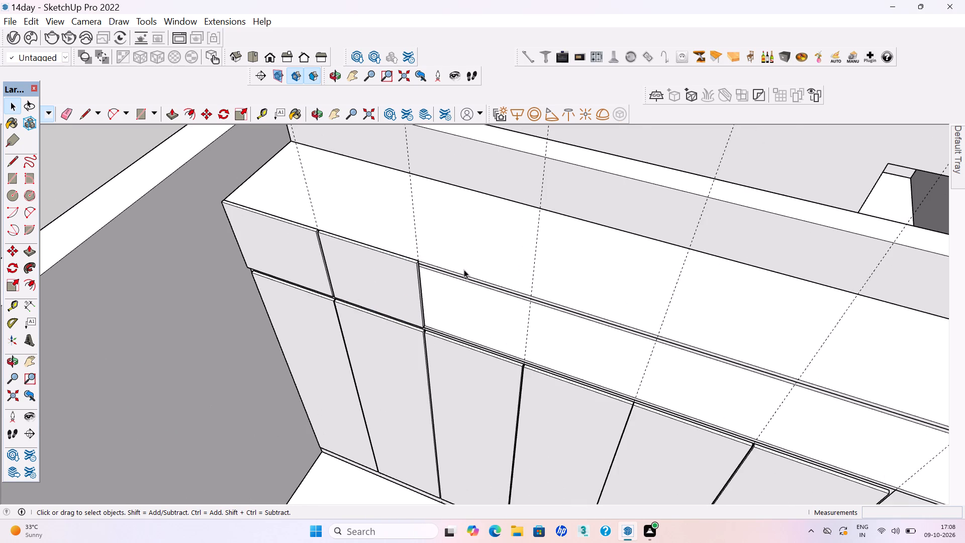
scroll(449, 269, up, 11)
key(r)
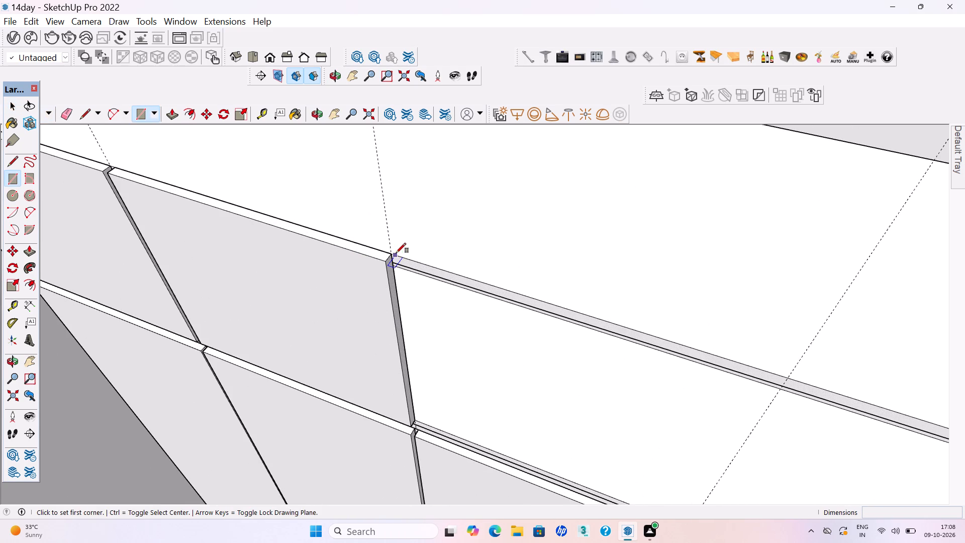
click(396, 253)
scroll(396, 253, down, 5)
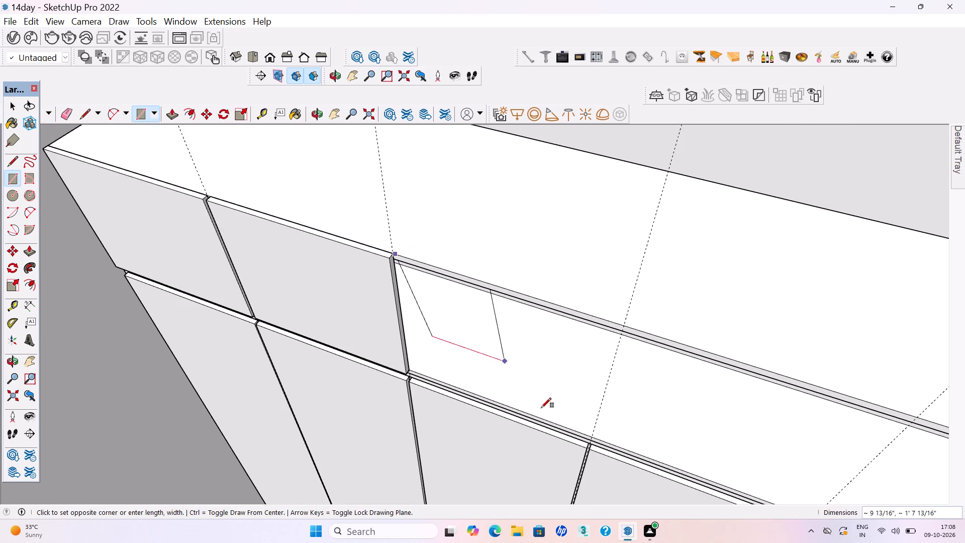
click(591, 438)
Push/Pull the third overhead shutter face out flush with the second shutter's front.
key(p)
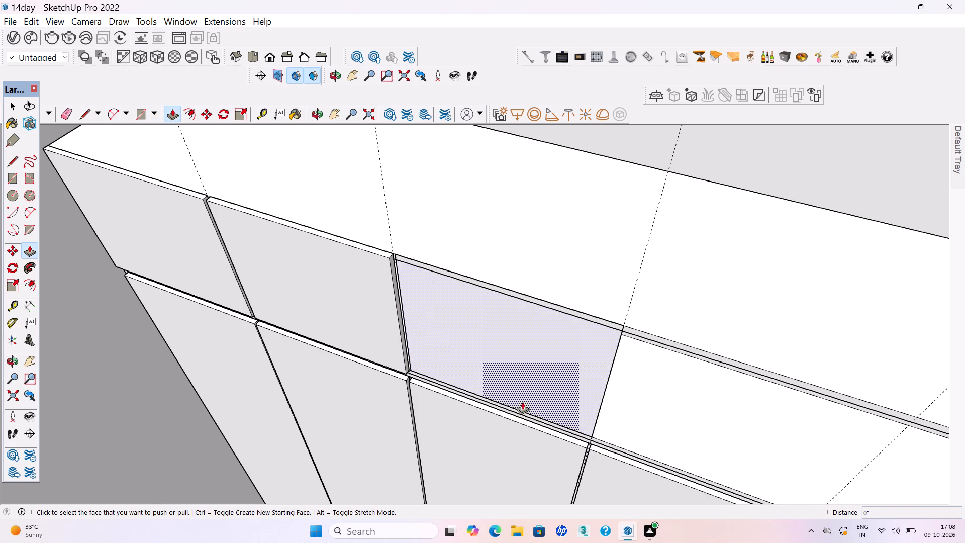
click(427, 301)
click(363, 279)
key(space)
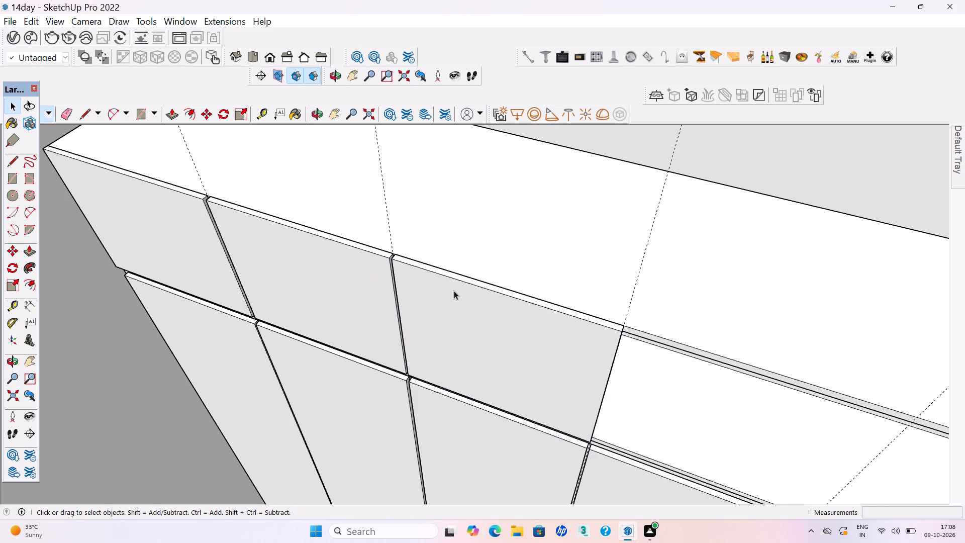
Select the whole third overhead shutter and make it a group.
triple_click(459, 308)
right_click(459, 308)
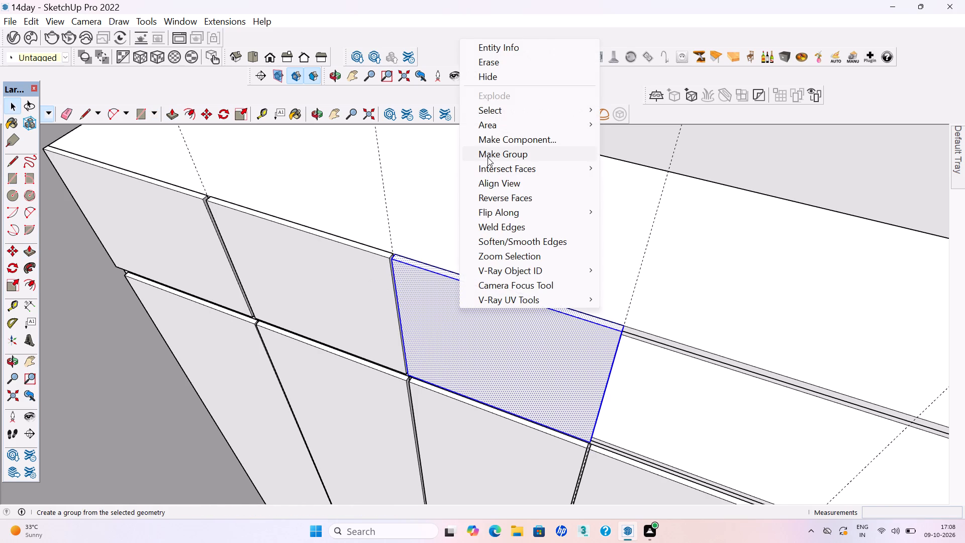
click(488, 157)
Deselect the third shutter group and save the model.
scroll(440, 346, down, 8)
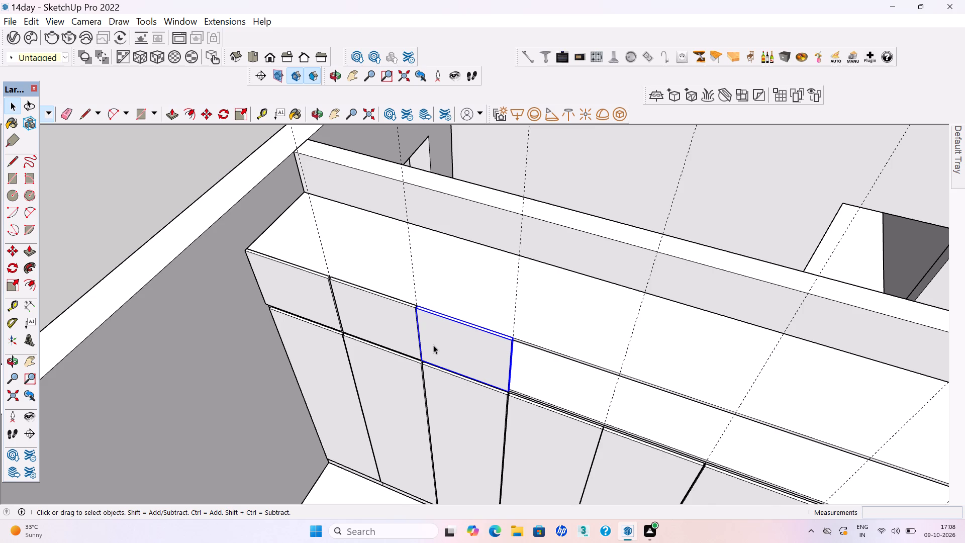
scroll(474, 343, down, 10)
middle_drag(481, 347, 485, 322)
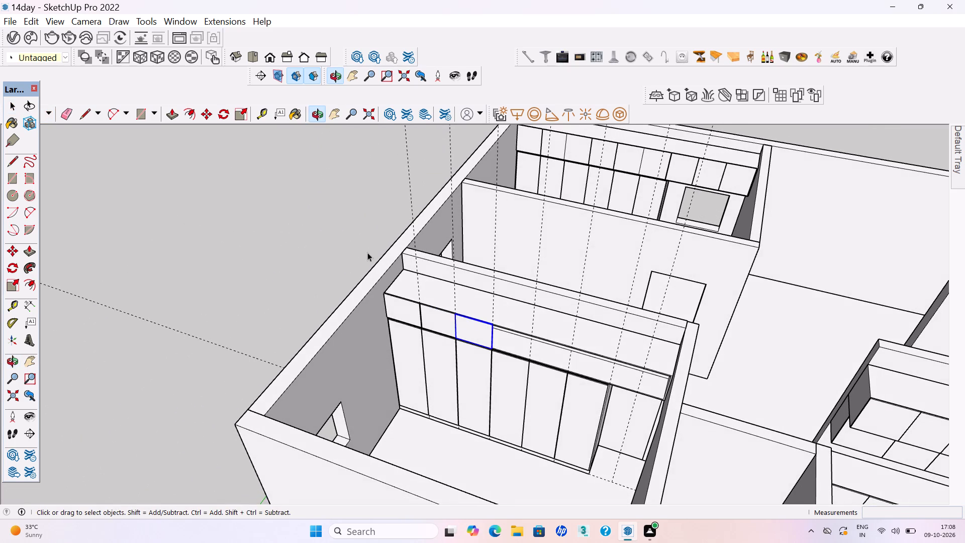
click(357, 247)
key(ctrl+s)
key(ctrl+s)
Draw the fourth overhead shutter's rectangle, about 1' 10 11/16" by 1' 7", from a small gap beside the third shutter to the fourth guide.
key(r)
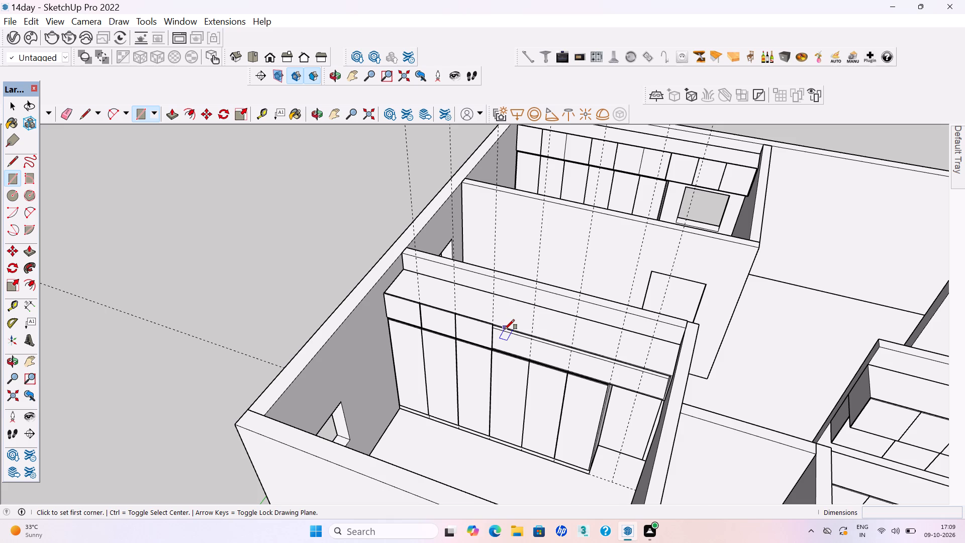
scroll(582, 332, up, 3)
scroll(469, 323, up, 3)
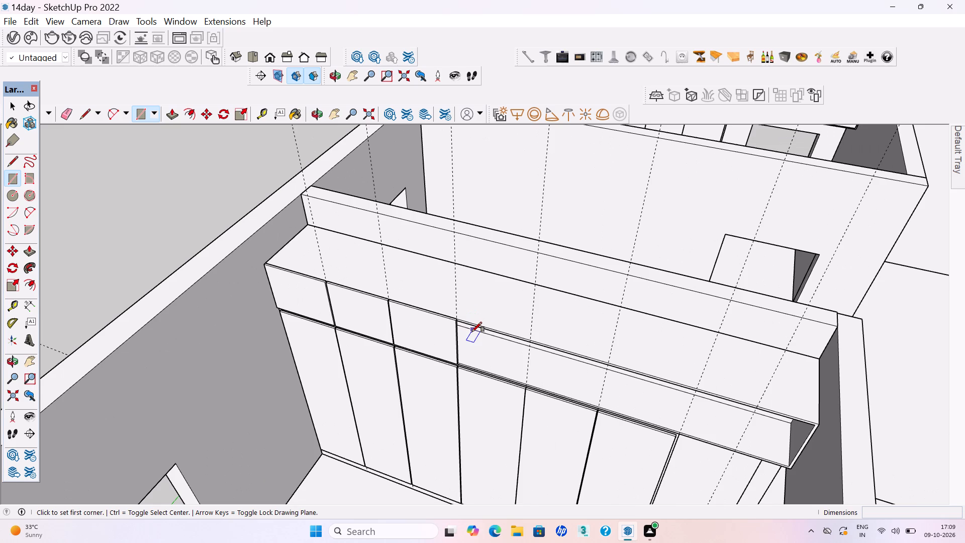
scroll(472, 332, up, 7)
scroll(355, 326, up, 3)
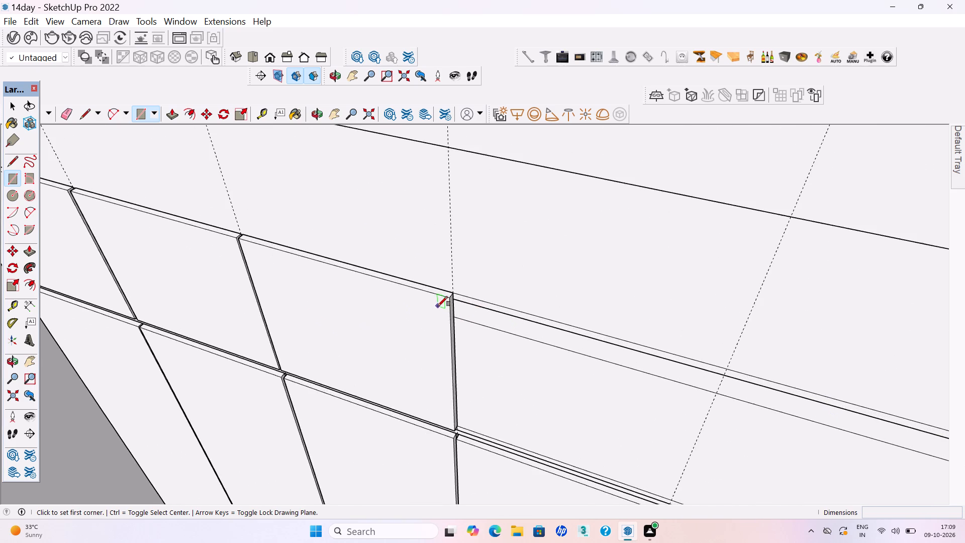
scroll(446, 306, up, 13)
click(452, 279)
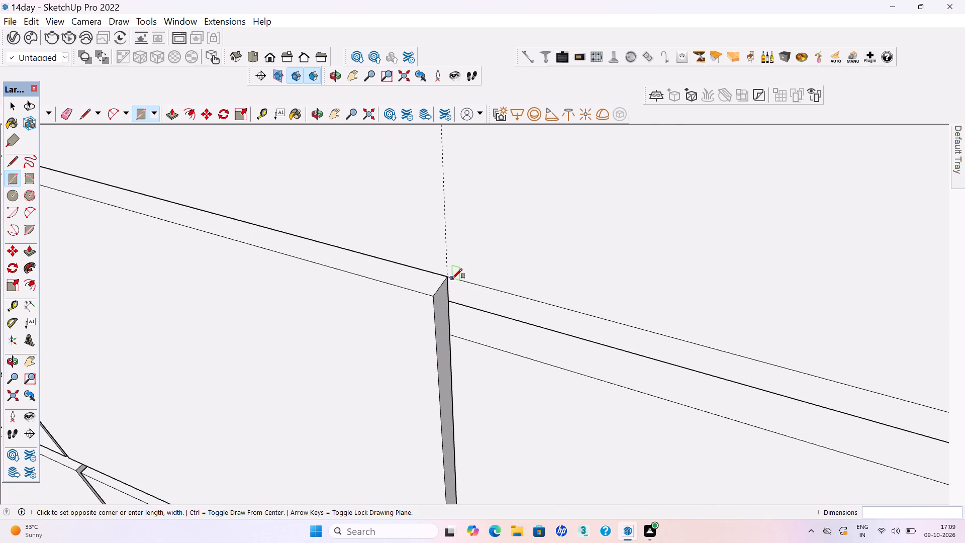
scroll(452, 279, down, 19)
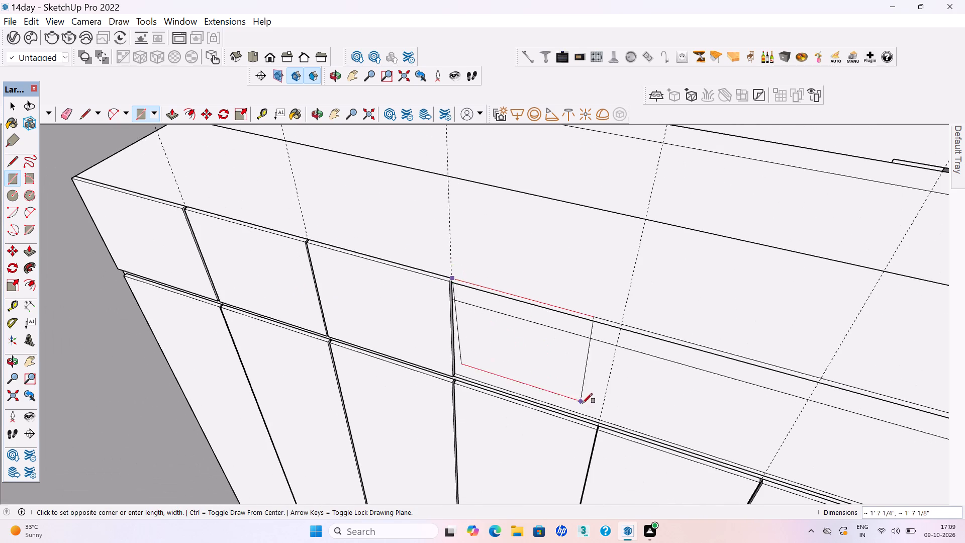
click(600, 418)
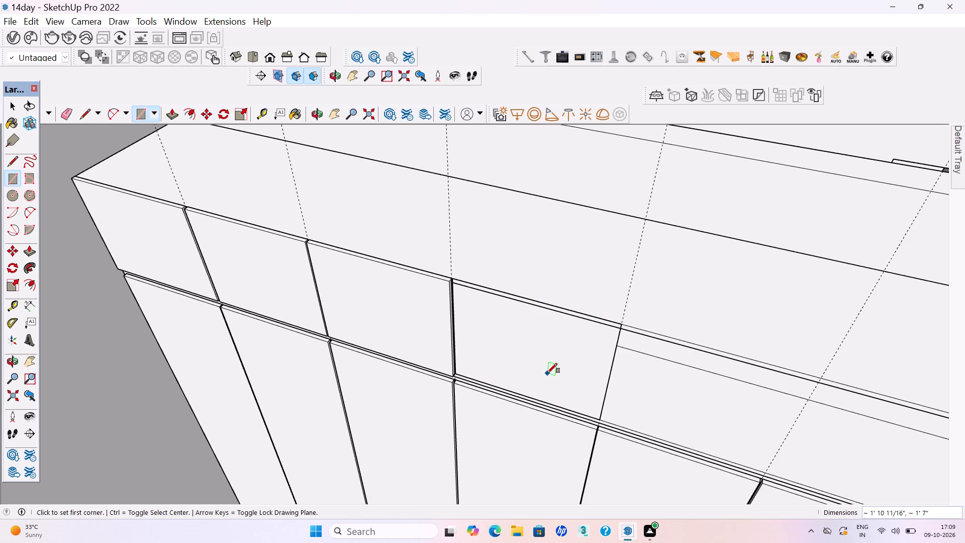
Push/Pull the fourth overhead shutter face out about 11/16", flush with the third shutter's front.
key(p)
key(Return)
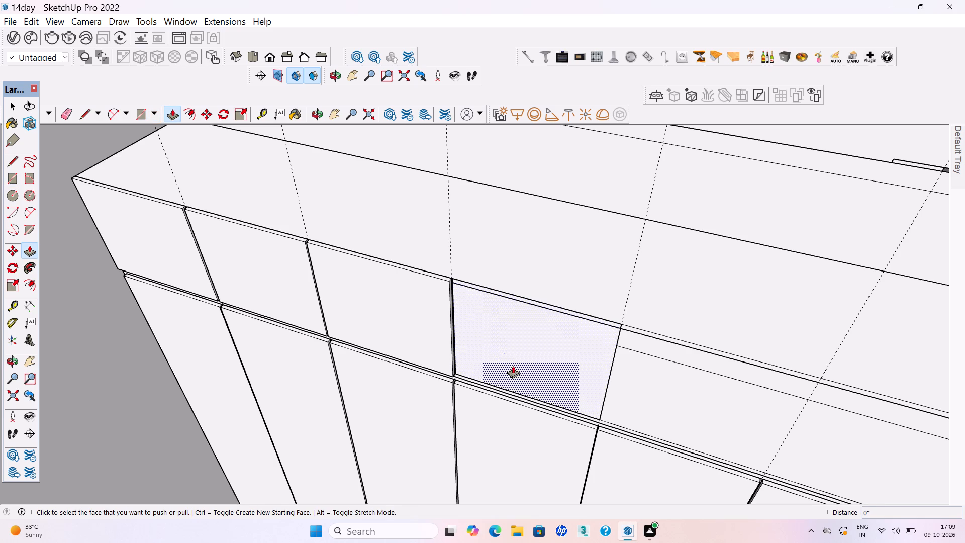
click(499, 341)
click(401, 301)
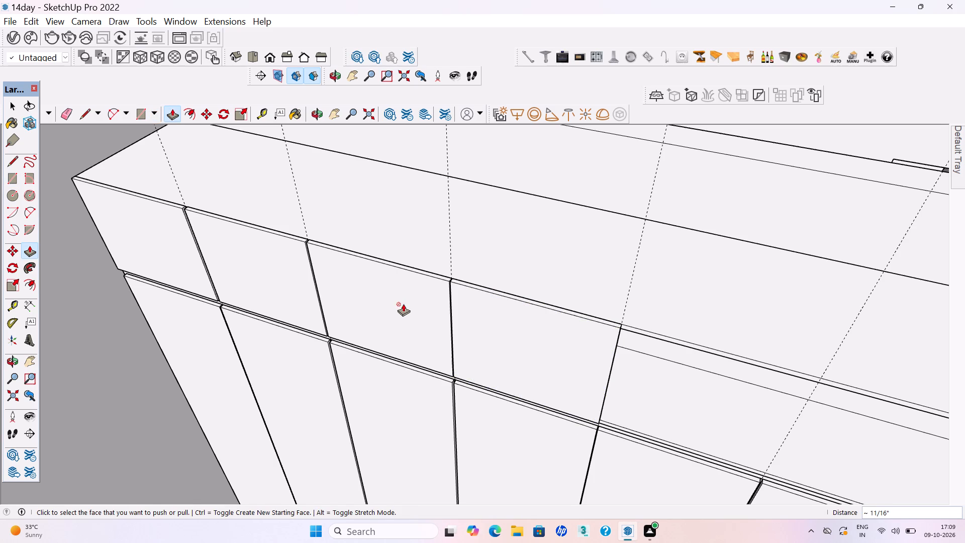
key(space)
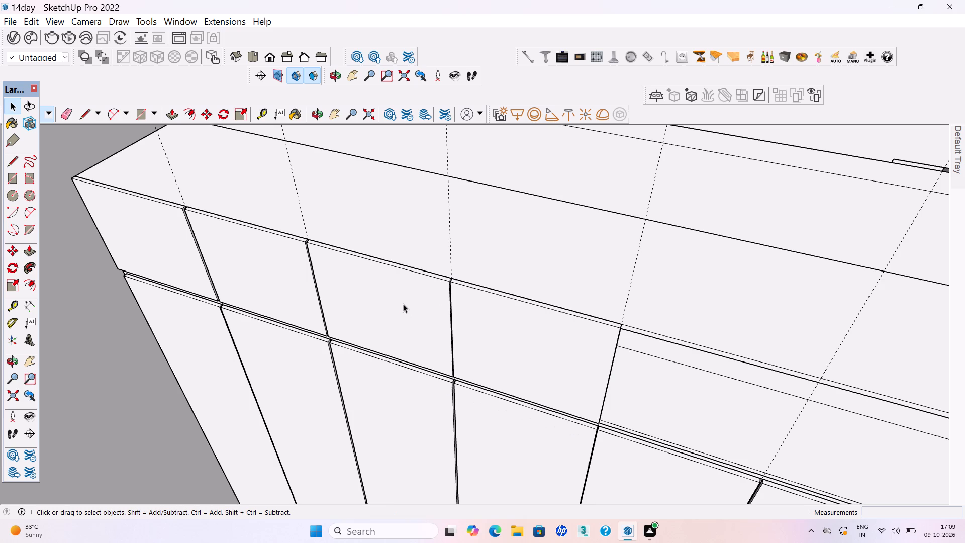
Draw the fifth overhead shutter's rectangle, about 1' 10 1/4" by 1' 7", from a small gap beside the fourth shutter to the fifth guide.
scroll(340, 316, down, 3)
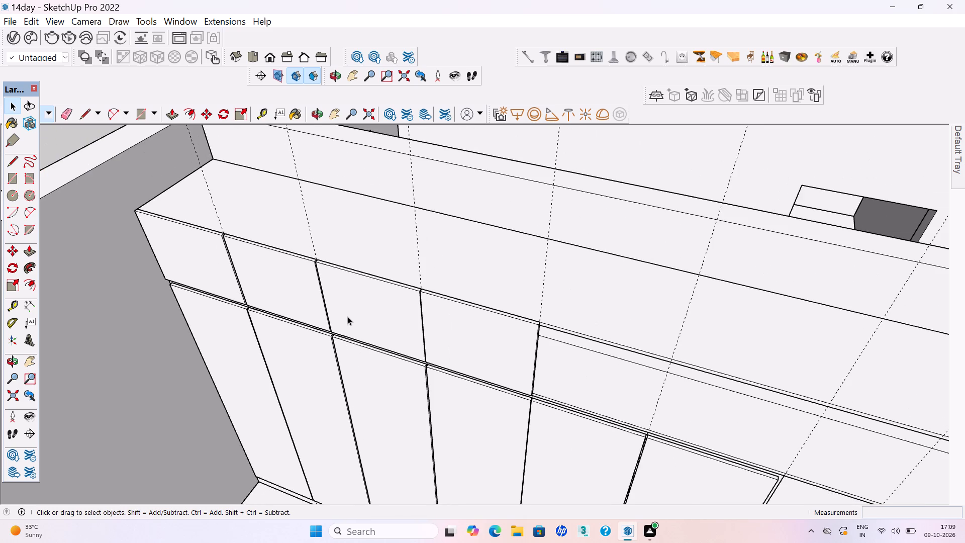
scroll(354, 312, down, 2)
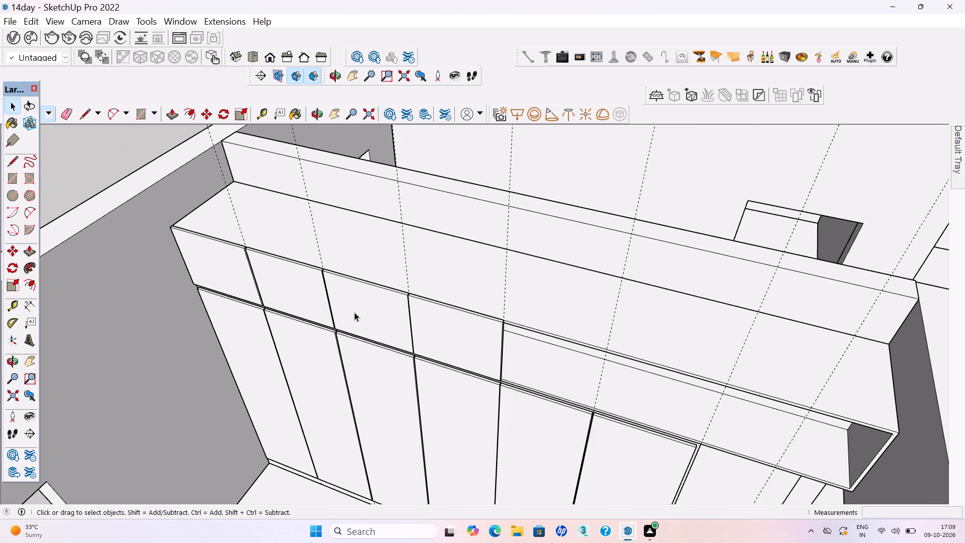
scroll(565, 324, up, 3)
key(r)
scroll(496, 316, up, 6)
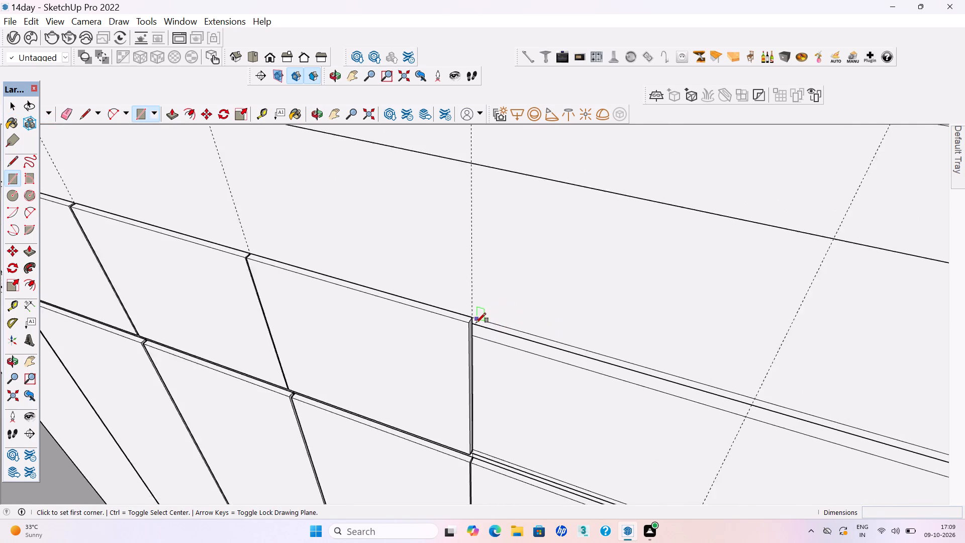
scroll(476, 323, up, 11)
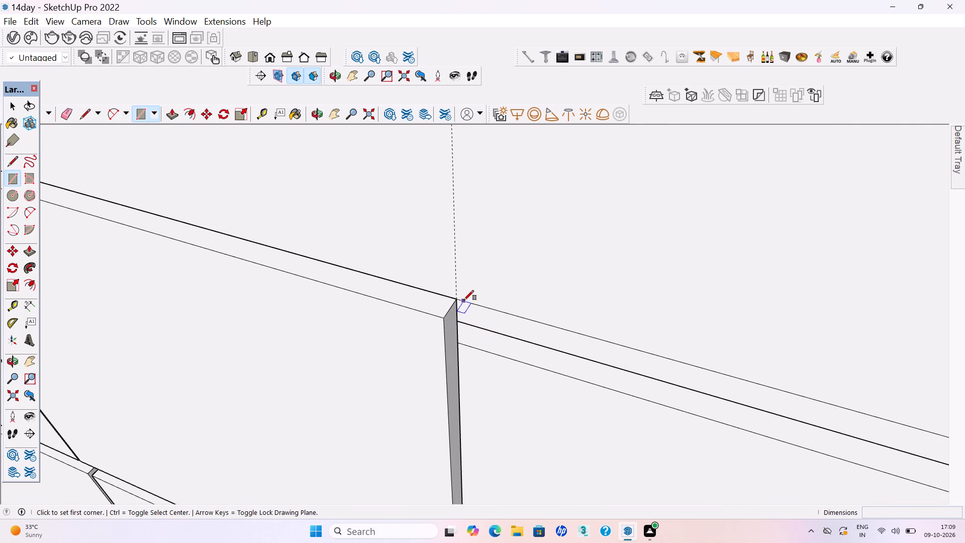
click(464, 300)
scroll(463, 299, down, 20)
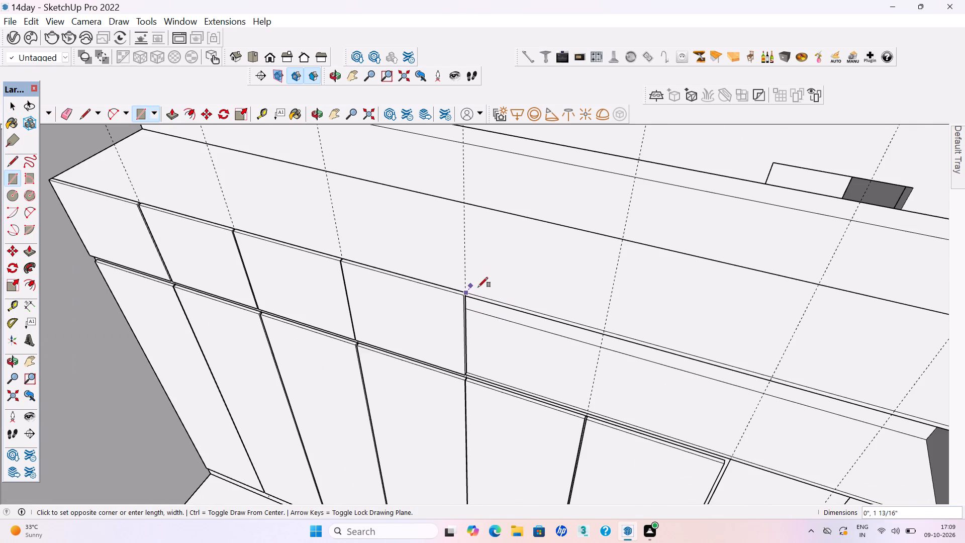
click(588, 409)
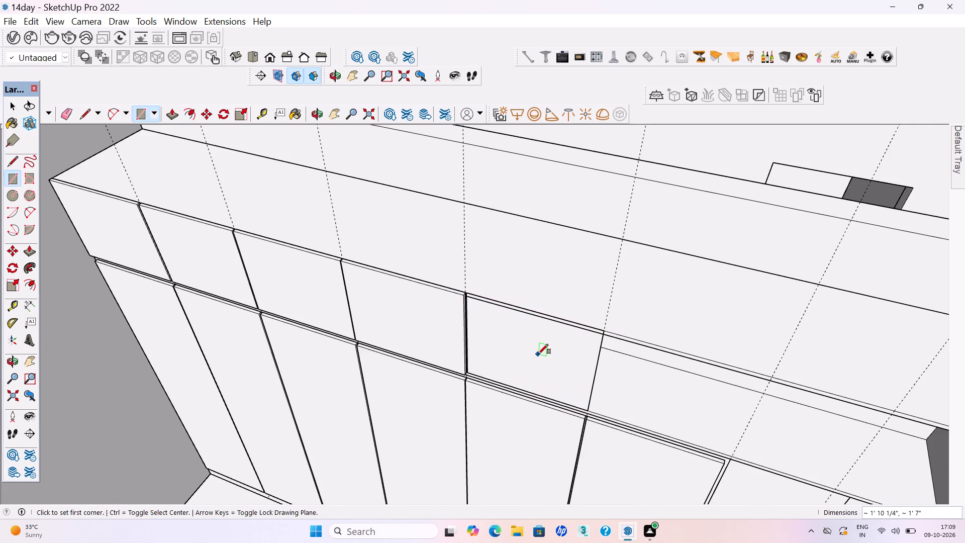
Push/Pull the fifth overhead shutter face out about 11/16", flush with the fourth shutter's front.
key(p)
key(Return)
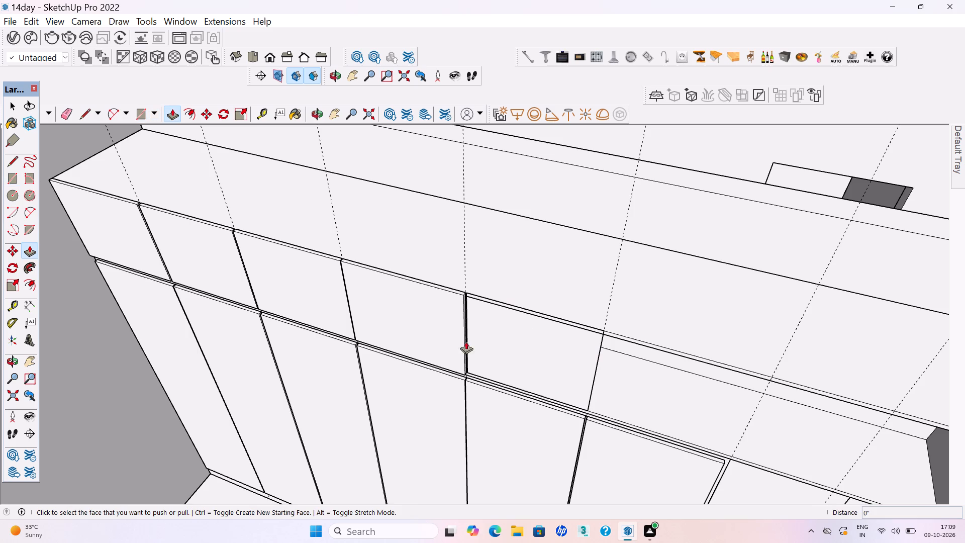
click(478, 308)
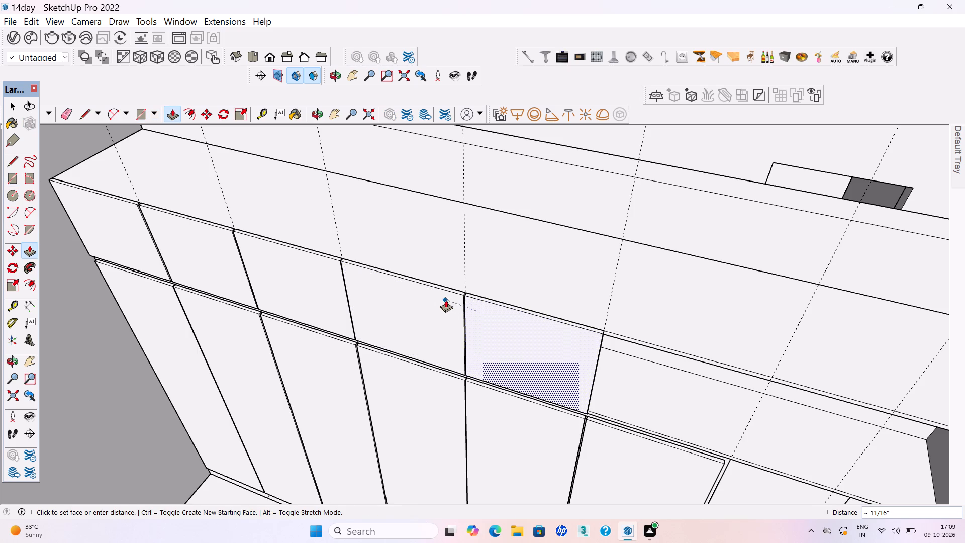
click(446, 300)
key(space)
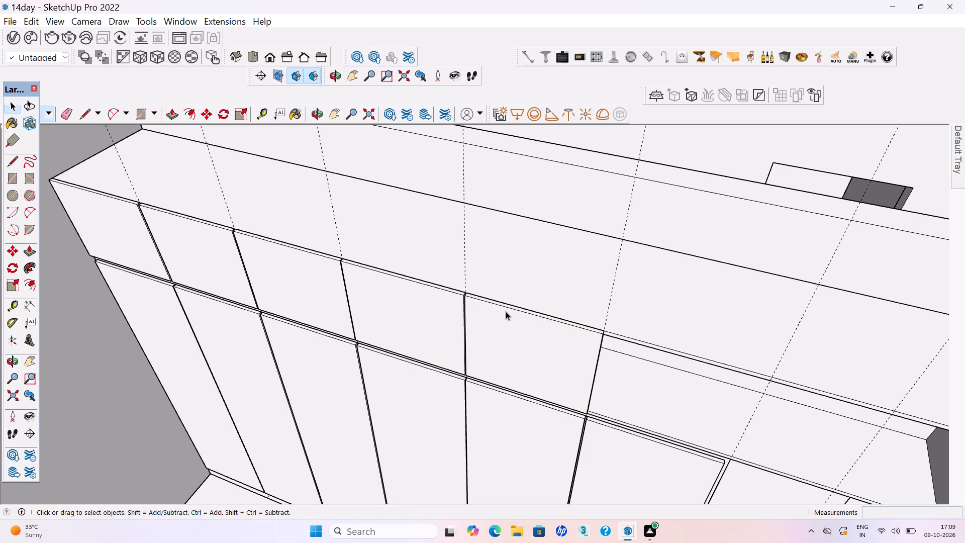
Select the whole fifth overhead shutter and make it a group.
middle_drag(506, 311, 499, 345)
triple_click(494, 337)
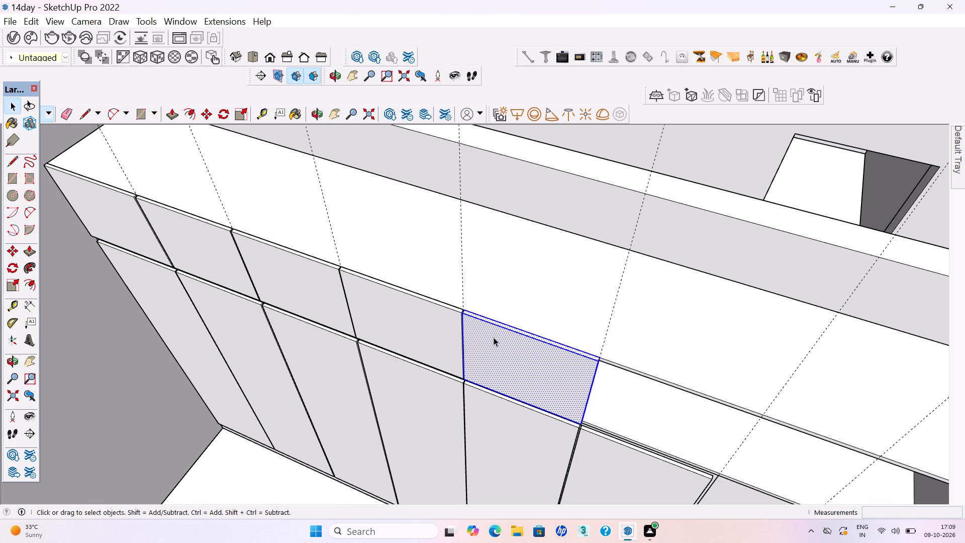
right_click(494, 337)
click(553, 183)
Select the whole fourth overhead shutter and make it a group.
triple_click(424, 322)
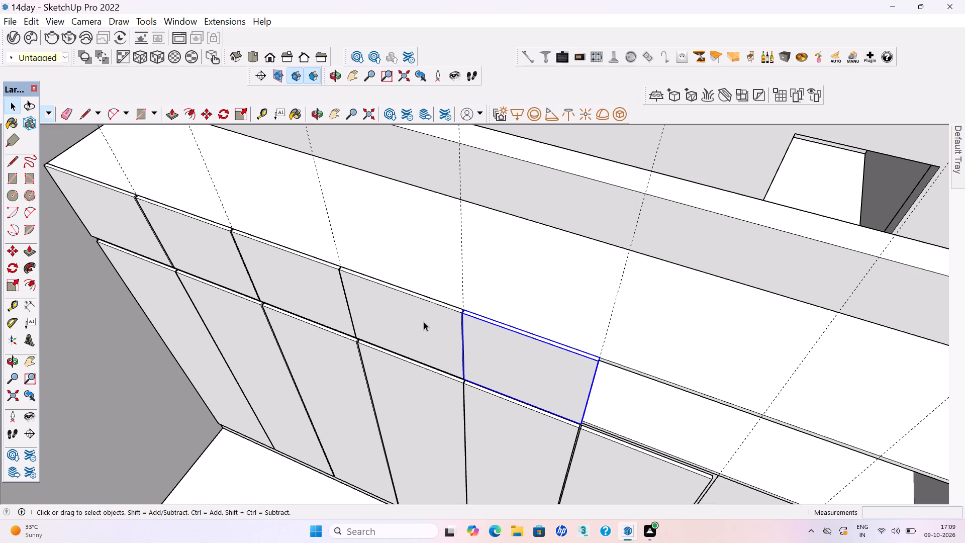
right_click(424, 322)
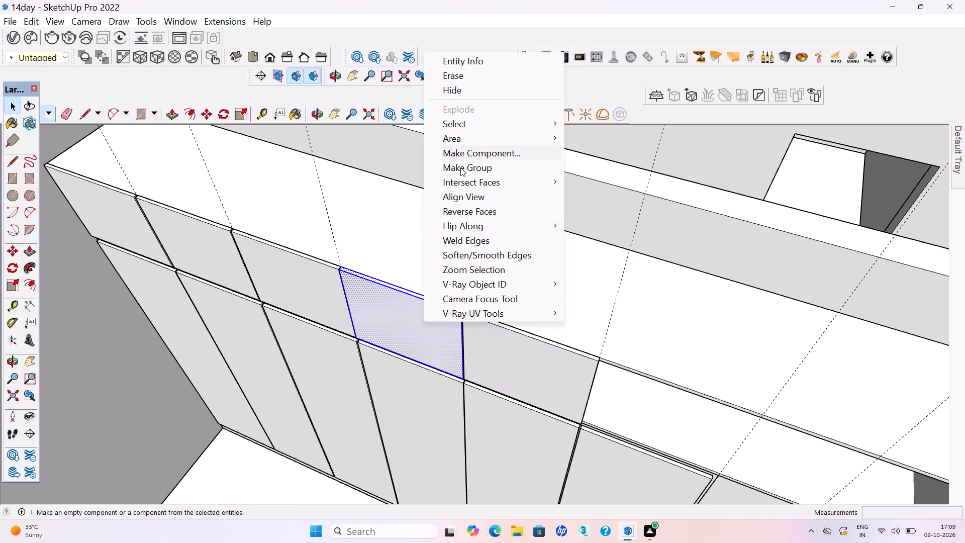
click(460, 167)
Leave the shutter groups with nothing selected and save the model.
scroll(621, 241, down, 5)
double_click(410, 261)
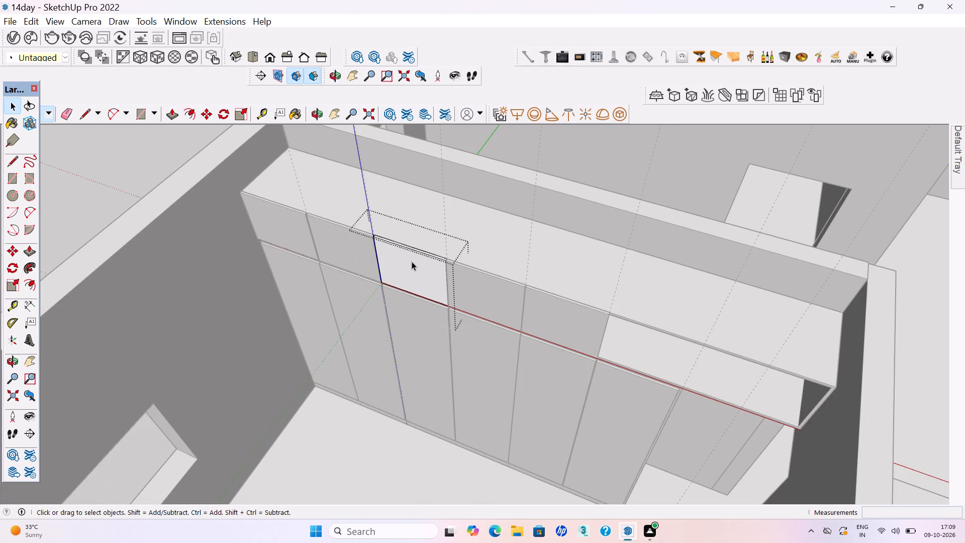
scroll(414, 262, down, 9)
click(319, 191)
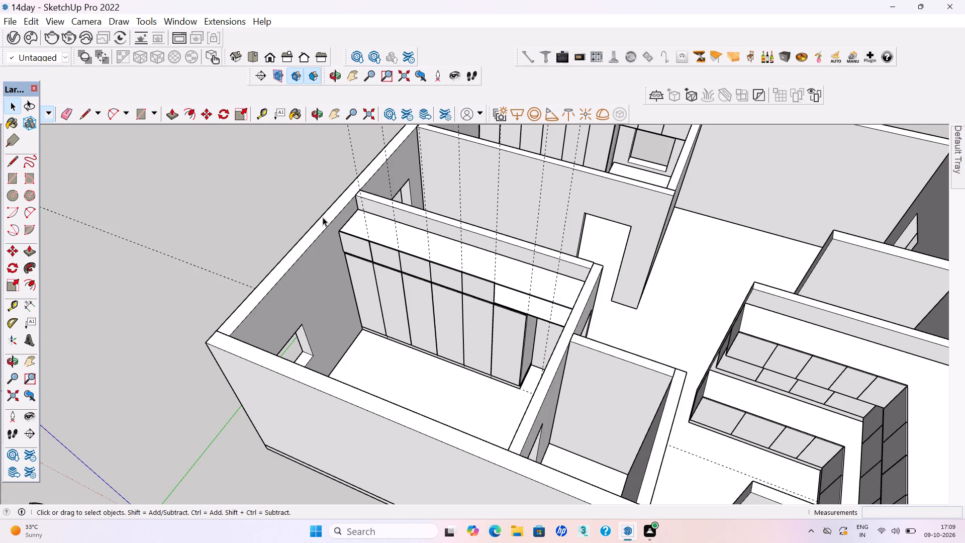
key(ctrl+s)
key(ctrl+s)
Draw the sixth overhead shutter's rectangle from a small gap beside the fifth shutter to the lower end of the sixth guide.
scroll(334, 298, down, 3)
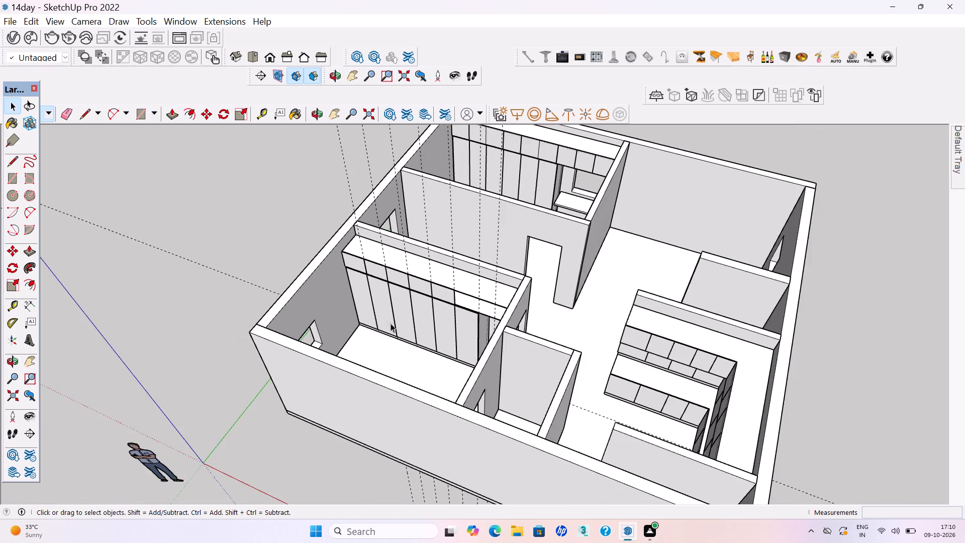
middle_drag(412, 334, 477, 308)
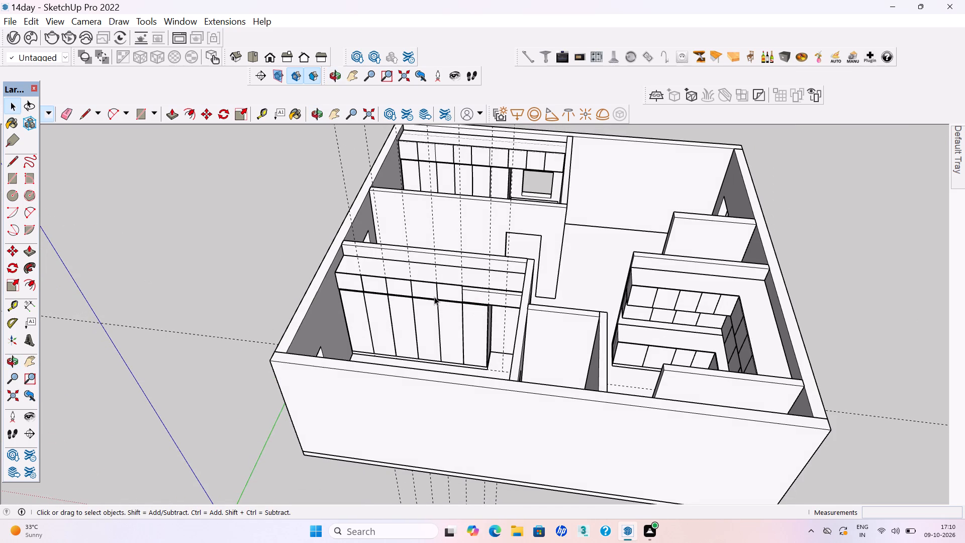
scroll(434, 297, down, 1)
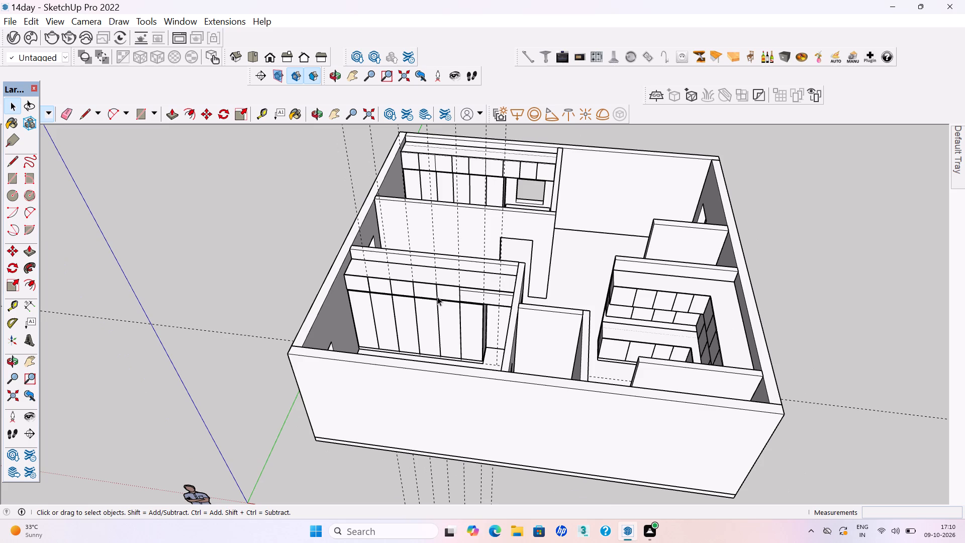
scroll(467, 315, down, 1)
middle_drag(467, 309, 473, 281)
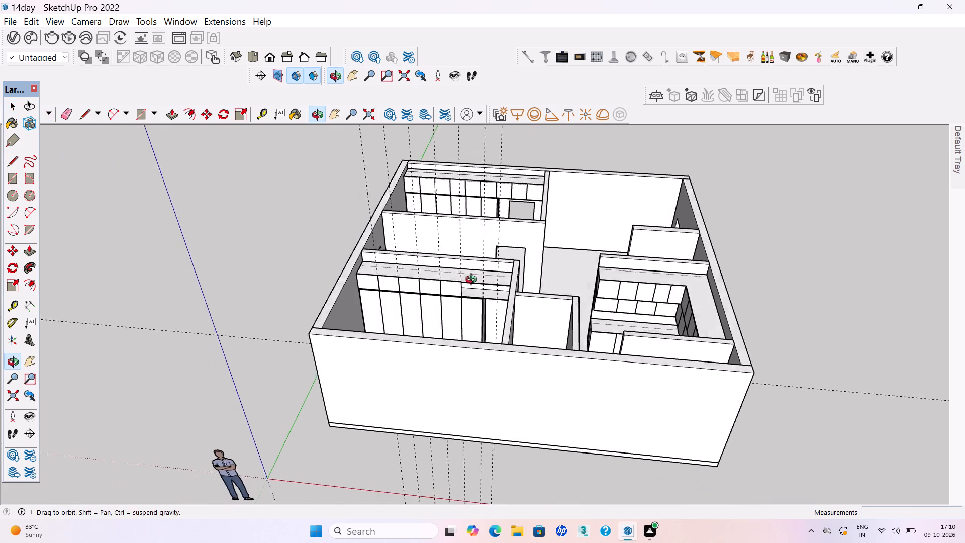
middle_drag(473, 281, 473, 273)
scroll(473, 270, down, 1)
scroll(467, 271, up, 17)
key(r)
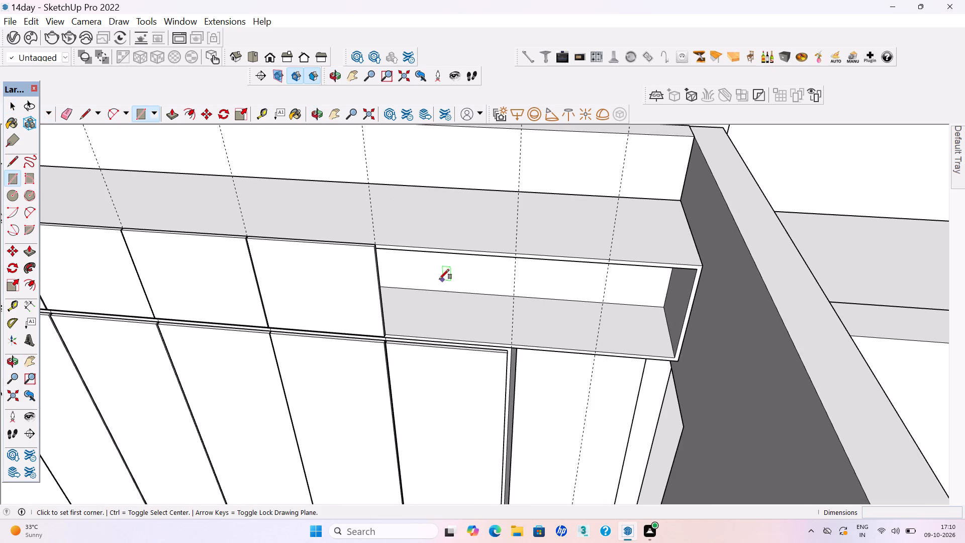
scroll(377, 237, up, 17)
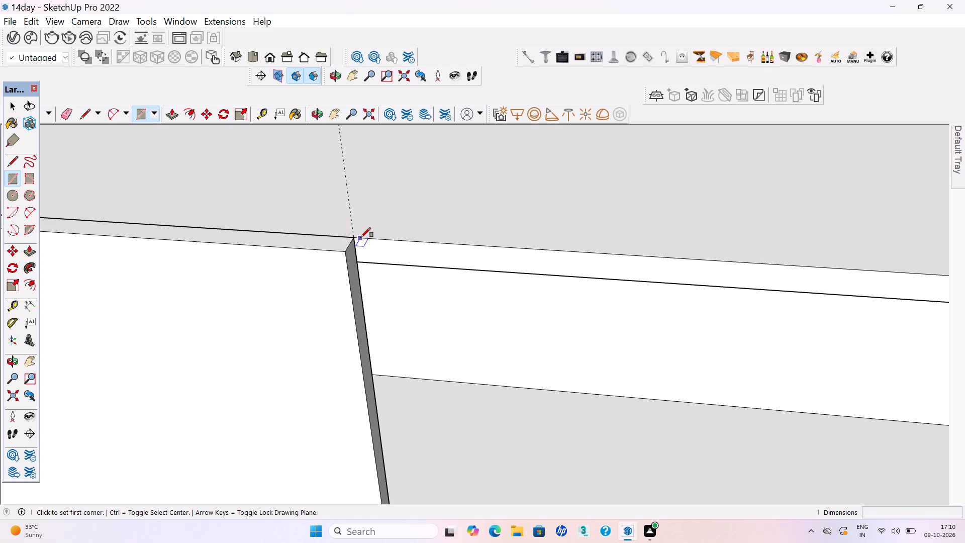
click(361, 237)
scroll(361, 238, down, 15)
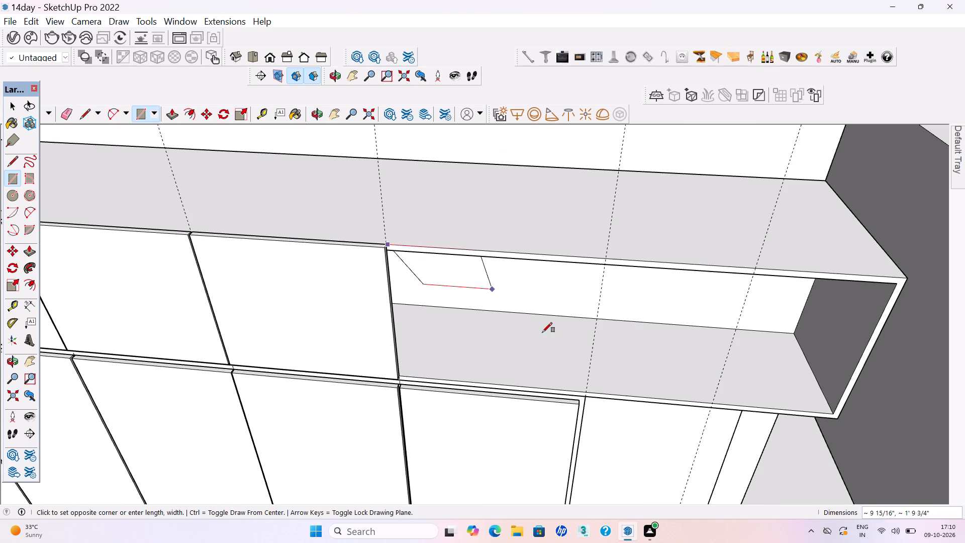
click(586, 390)
Push/Pull the sixth overhead shutter face out flush with the fifth shutter's front.
key(p)
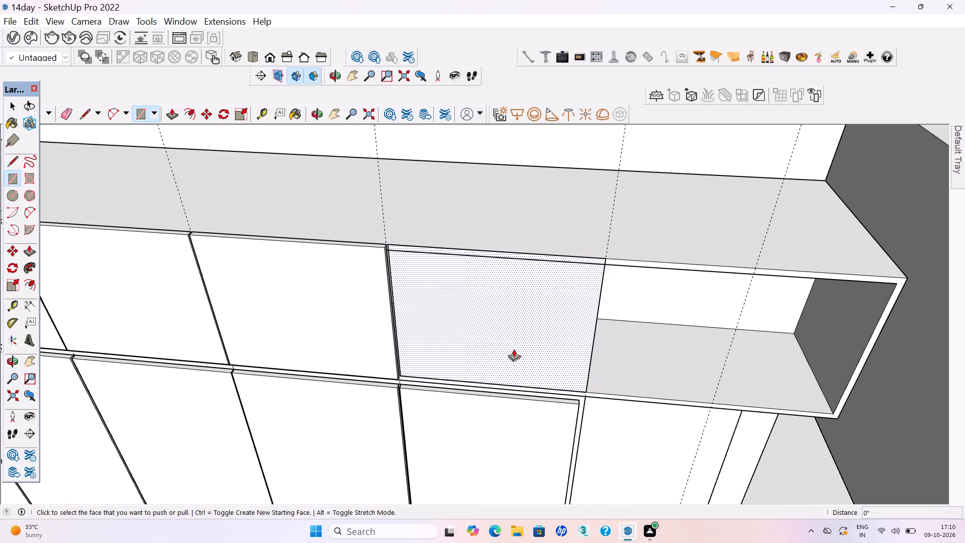
click(419, 283)
click(338, 268)
key(space)
Select the whole sixth overhead shutter and make it a group.
middle_drag(486, 273, 481, 315)
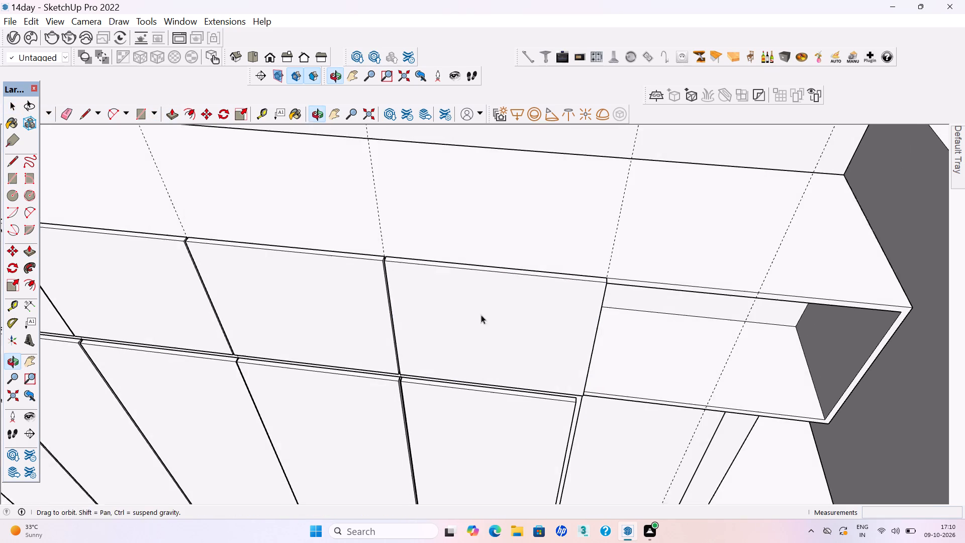
triple_click(475, 302)
right_click(475, 301)
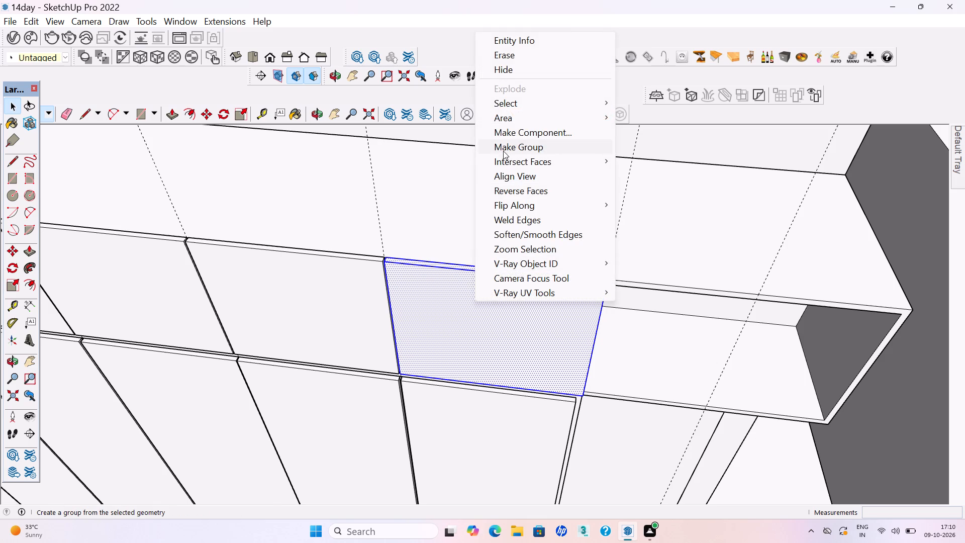
click(503, 151)
scroll(456, 310, down, 17)
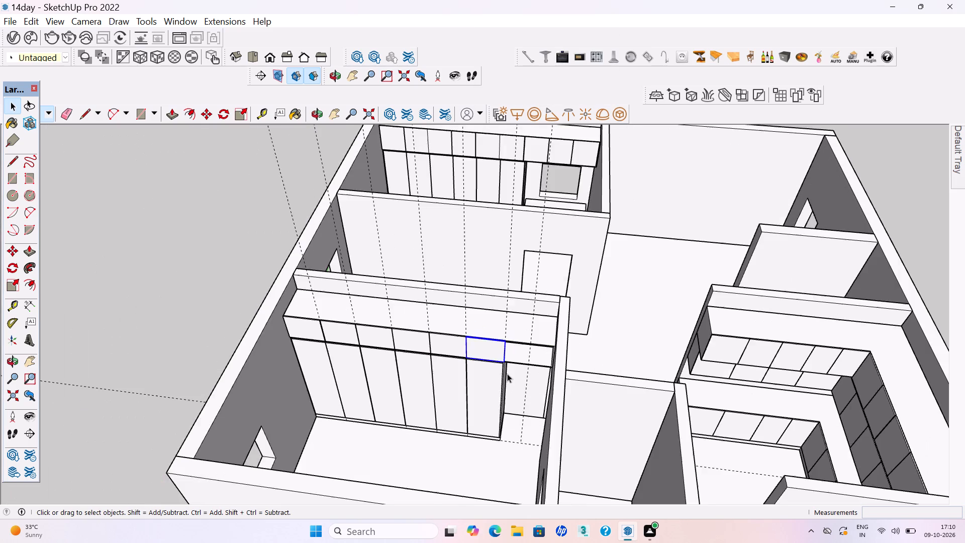
Leave the sixth overhead shutter group with nothing selected and save the model.
scroll(507, 374, down, 6)
middle_drag(507, 361, 501, 318)
click(864, 373)
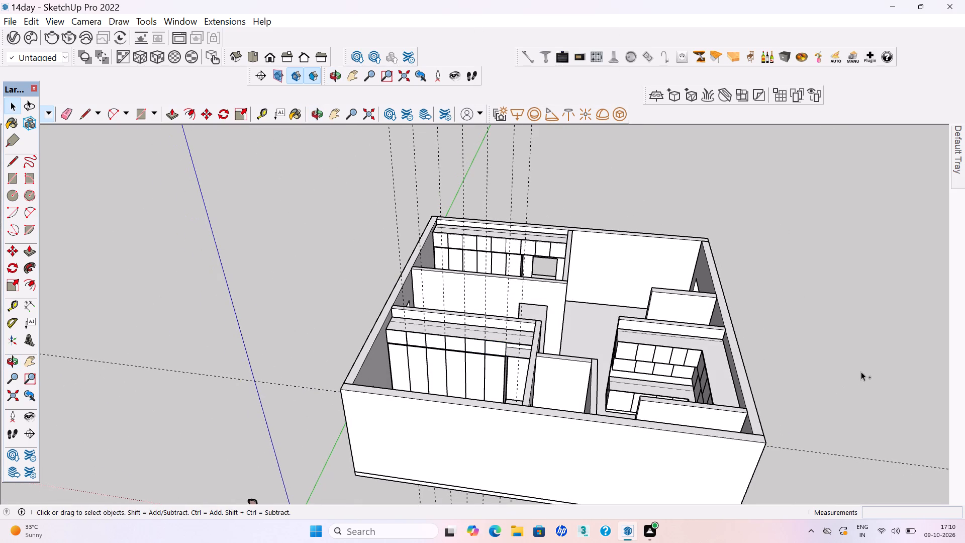
key(ctrl+s)
key(ctrl+s)
Draw the seventh overhead shutter's rectangle, about 1' 2 5/8" by 1' 7", from a small gap beside the sixth shutter to the next guide's lower end.
scroll(567, 350, up, 4)
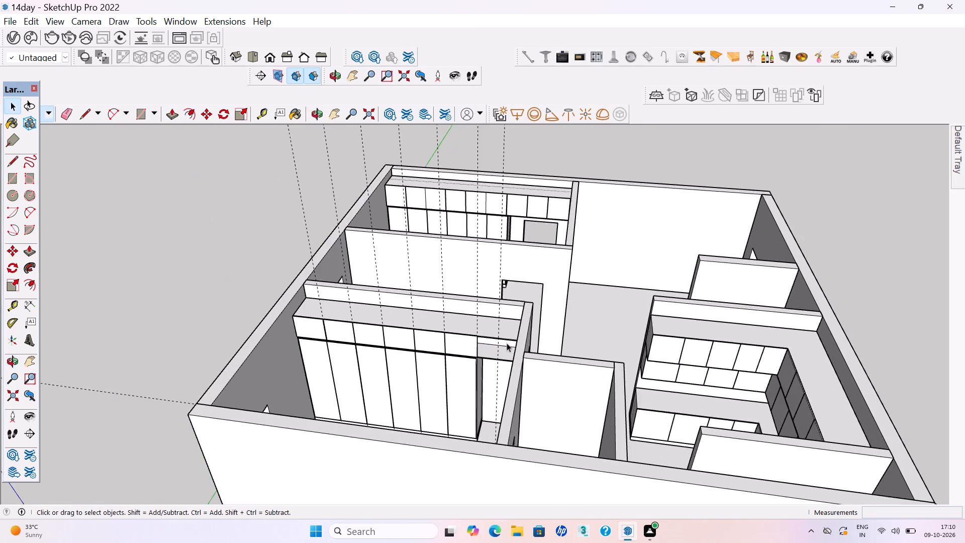
scroll(457, 326, up, 12)
scroll(526, 386, up, 4)
scroll(492, 359, up, 3)
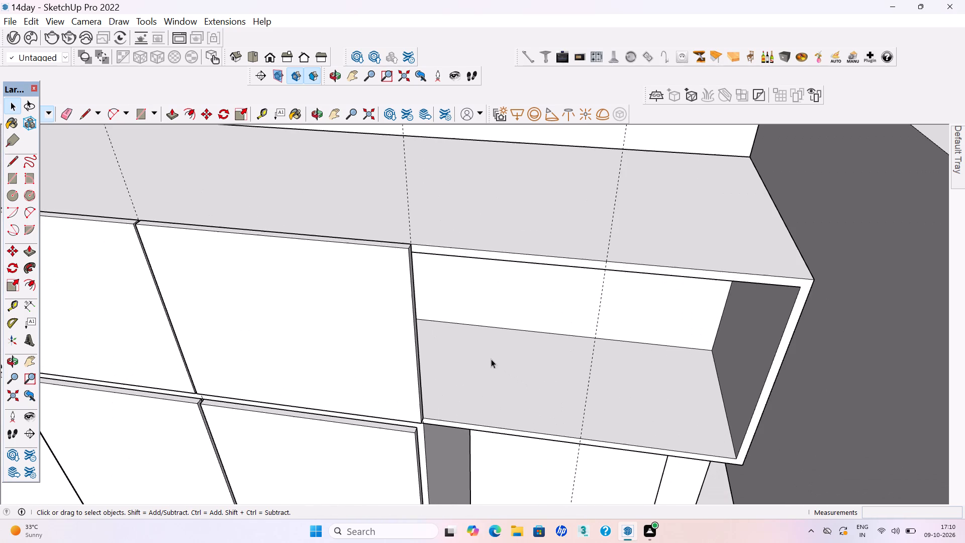
key(r)
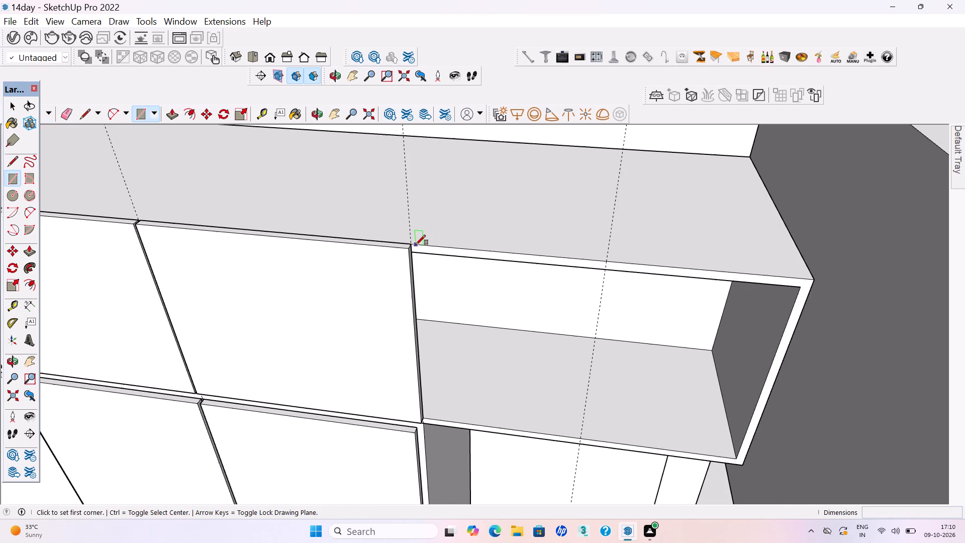
click(416, 245)
click(578, 438)
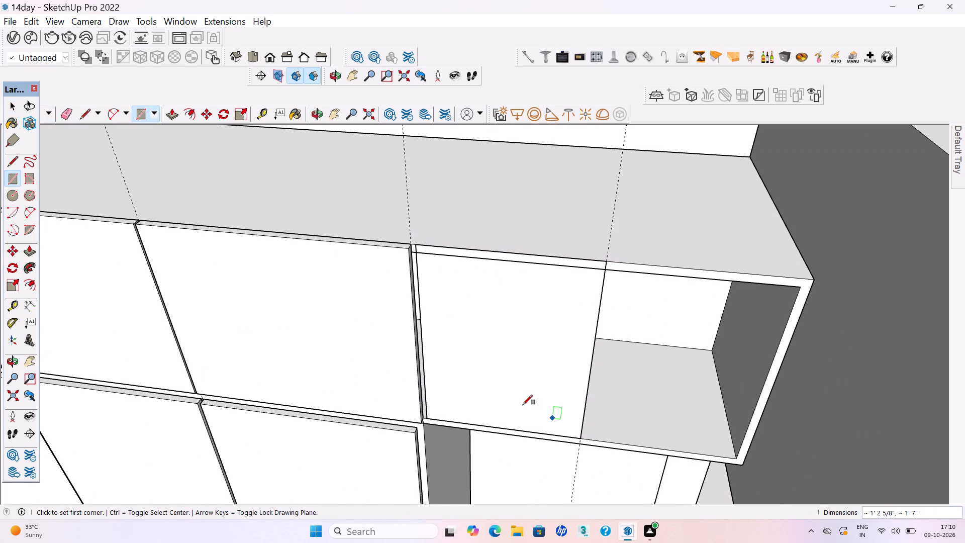
Push/Pull the seventh overhead shutter face out flush with the sixth shutter's front.
key(p)
click(440, 317)
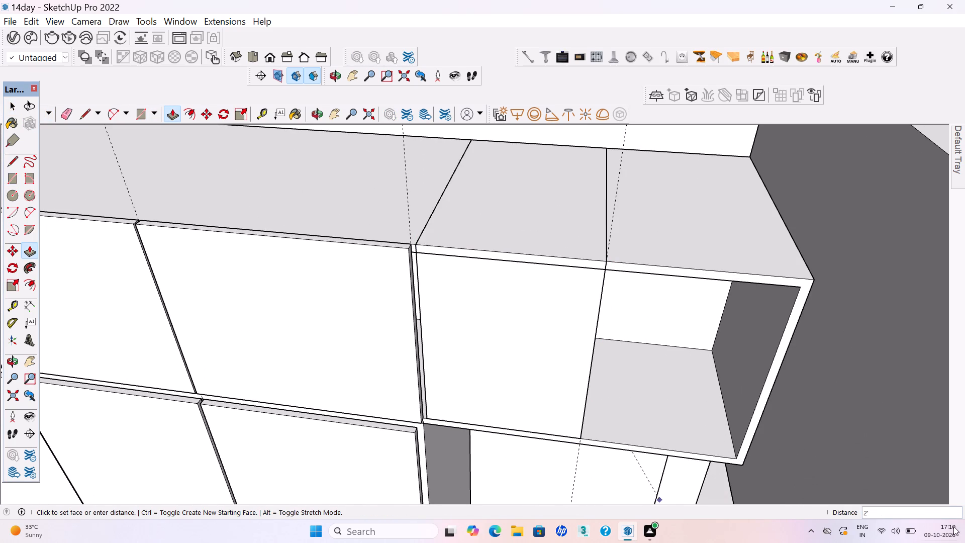
click(324, 296)
key(space)
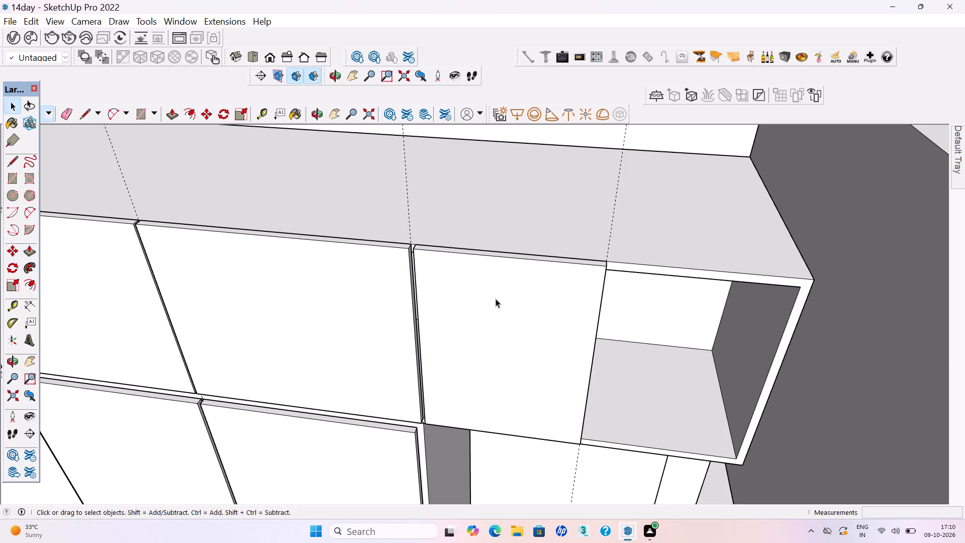
Select the whole seventh overhead shutter and make it a group.
middle_drag(496, 302, 474, 383)
triple_click(455, 337)
right_click(456, 337)
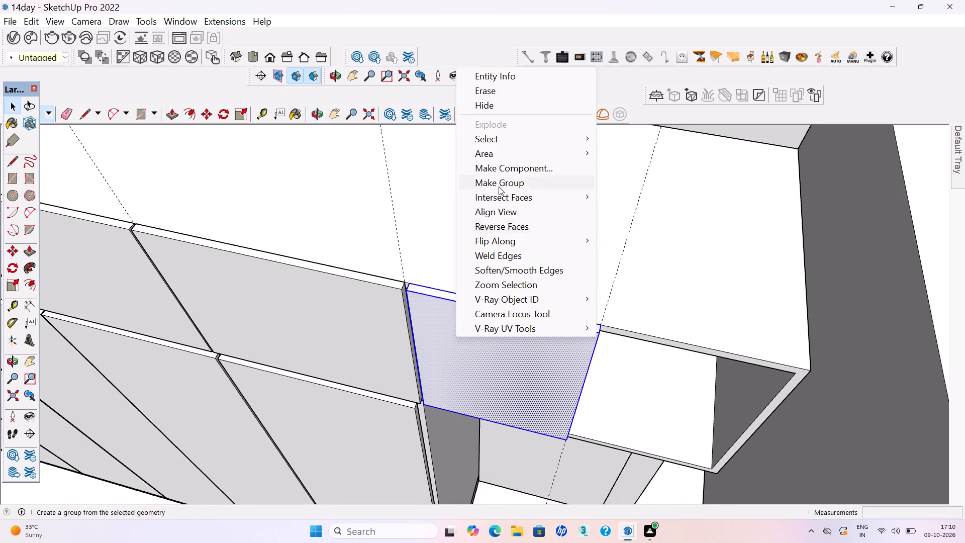
click(499, 187)
Deselect the seventh overhead shutter group and save the model.
scroll(432, 358, down, 16)
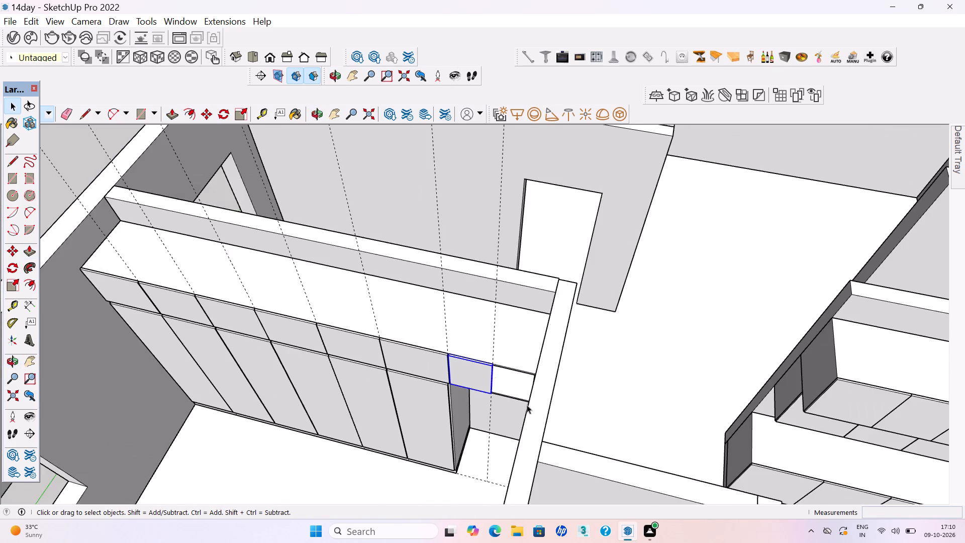
scroll(527, 405, down, 8)
middle_drag(492, 410, 498, 384)
click(275, 302)
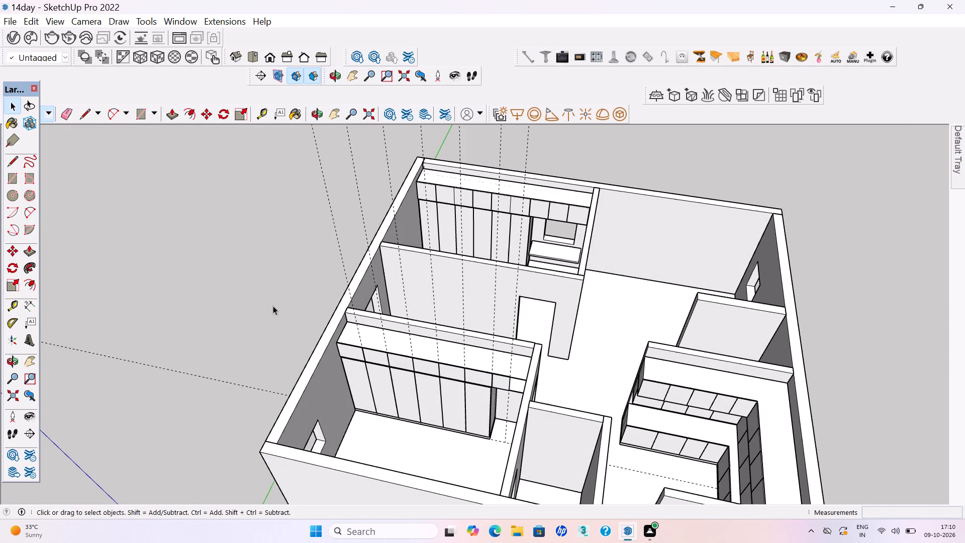
key(ctrl+s)
key(ctrl+s)
Draw the eighth overhead shutter's rectangle, about 1' 1 3/4" by 1' 7", from beside the seventh shutter to the box opening's lower inner corner.
scroll(279, 322, down, 2)
middle_drag(365, 403, 377, 400)
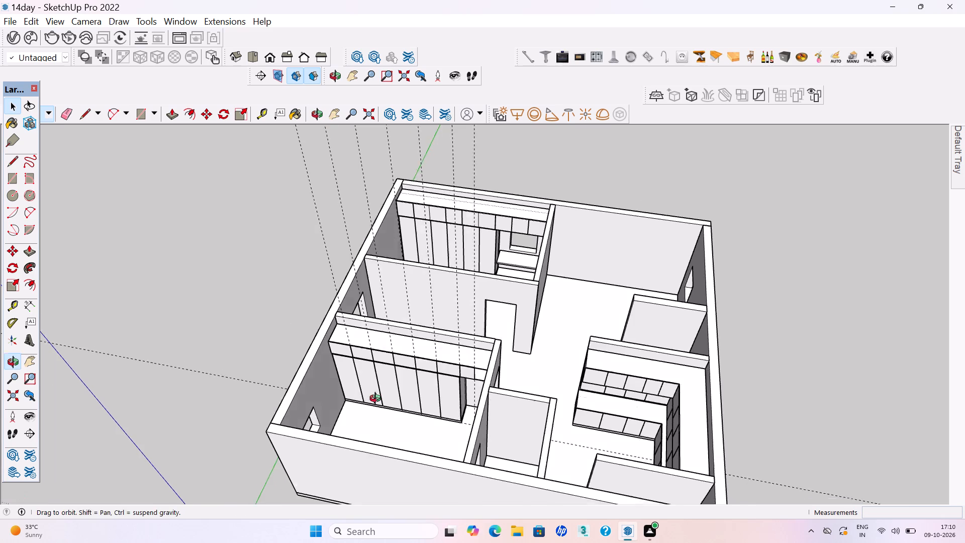
middle_drag(377, 400, 406, 395)
scroll(499, 378, up, 20)
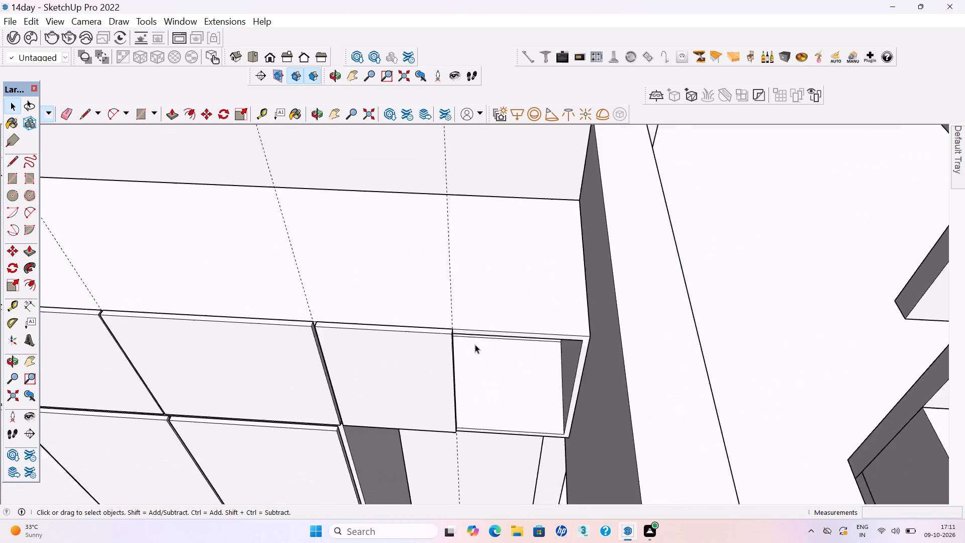
scroll(475, 344, up, 5)
key(r)
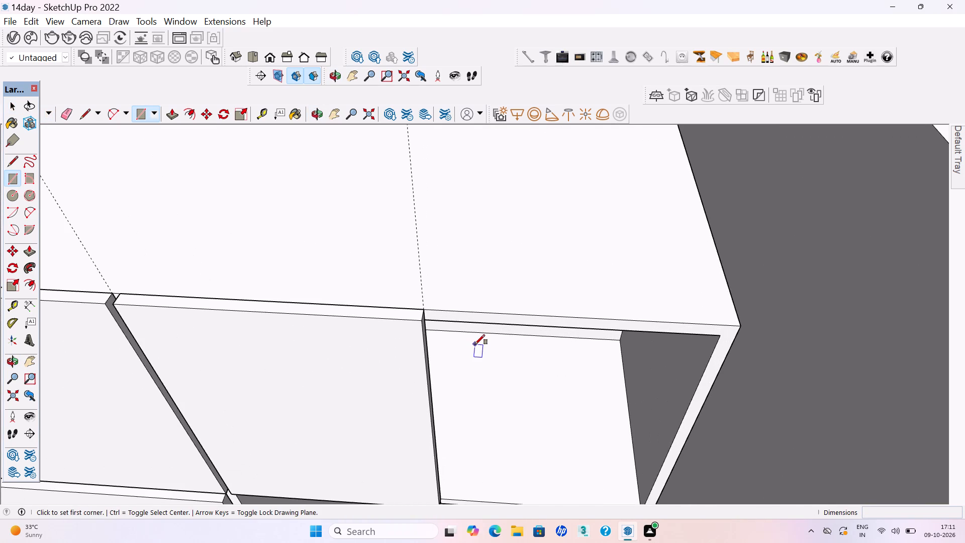
scroll(405, 334, up, 5)
scroll(444, 318, up, 4)
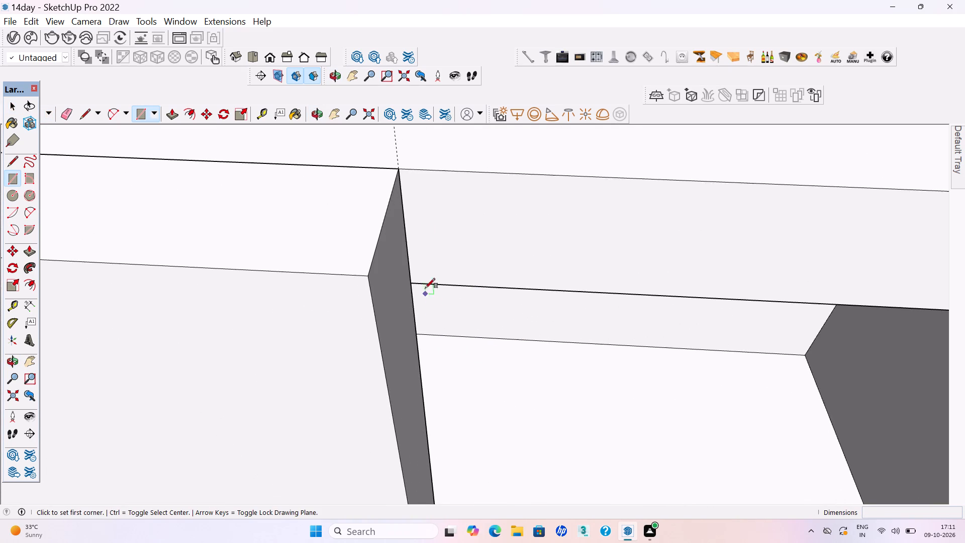
click(404, 169)
scroll(361, 360, down, 10)
scroll(351, 298, down, 1)
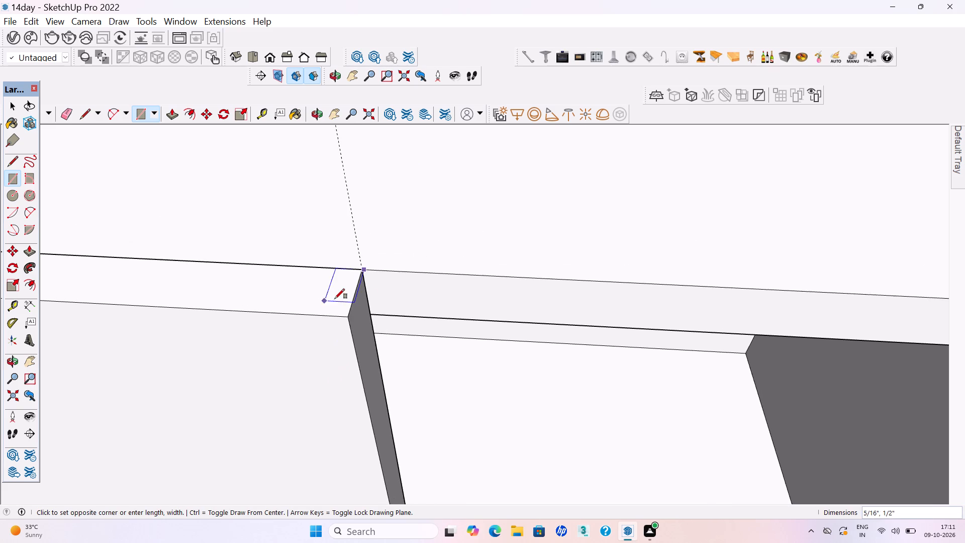
scroll(335, 299, down, 12)
scroll(390, 309, down, 9)
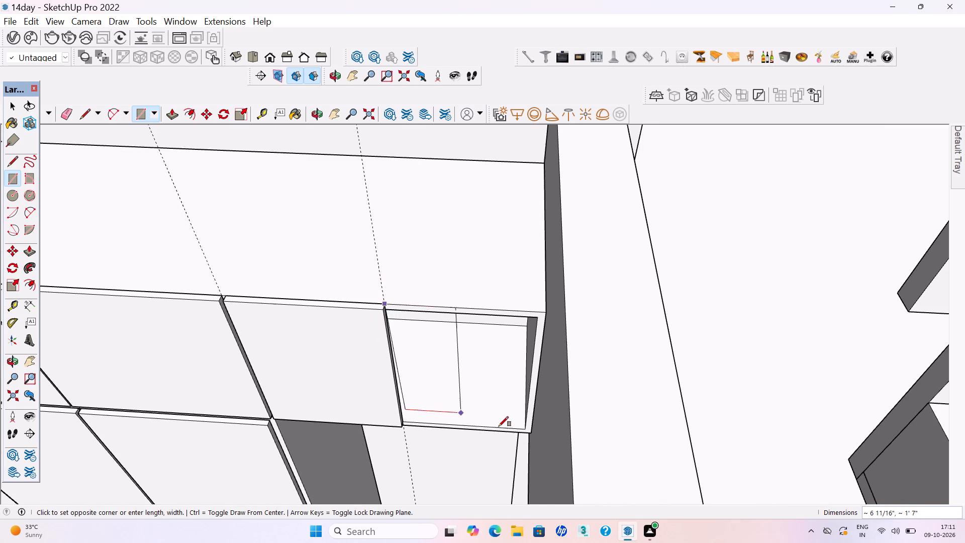
scroll(499, 427, up, 4)
scroll(547, 429, up, 3)
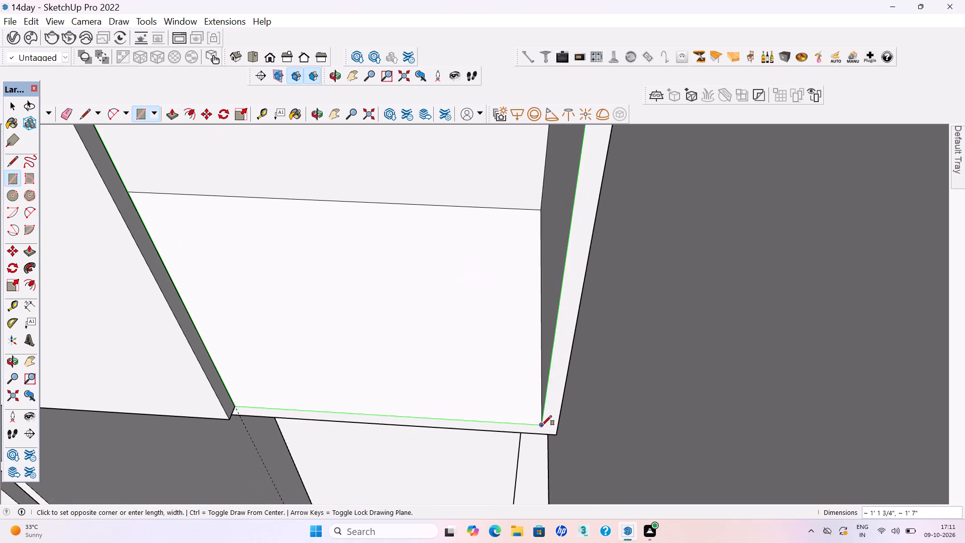
click(542, 425)
Push/Pull the eighth overhead shutter face out about 11/16", flush with the seventh shutter's front.
scroll(507, 477, down, 9)
key(p)
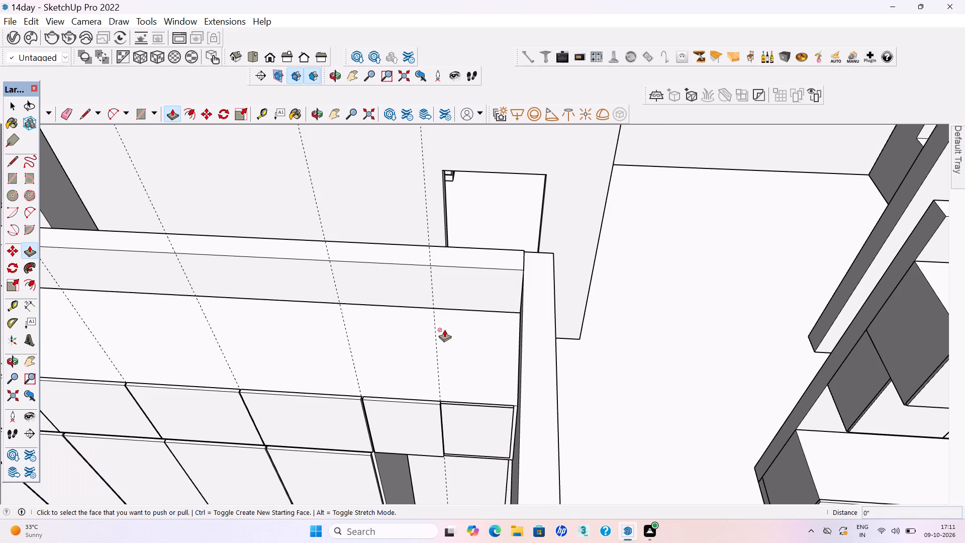
click(462, 425)
click(418, 421)
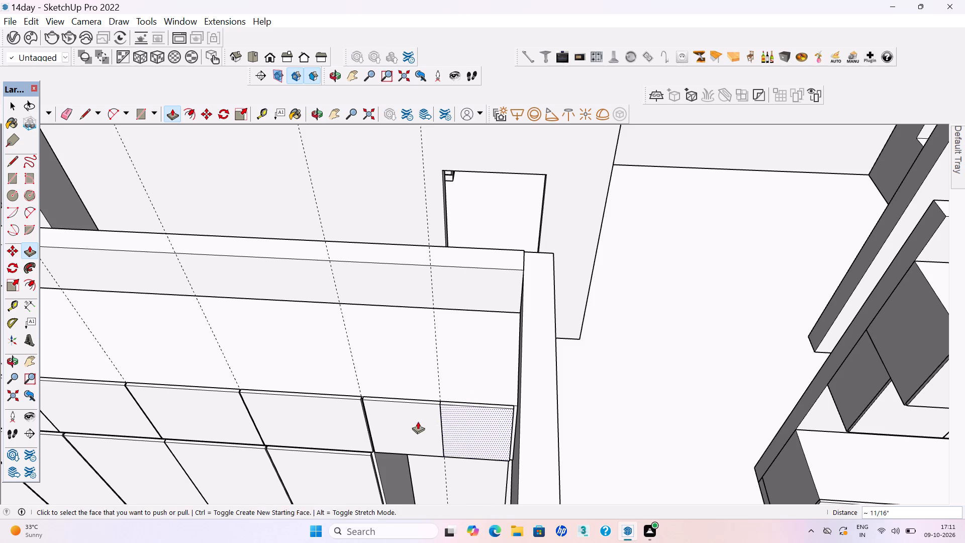
key(space)
Select the whole eighth overhead shutter and make it a group.
scroll(448, 413, up, 9)
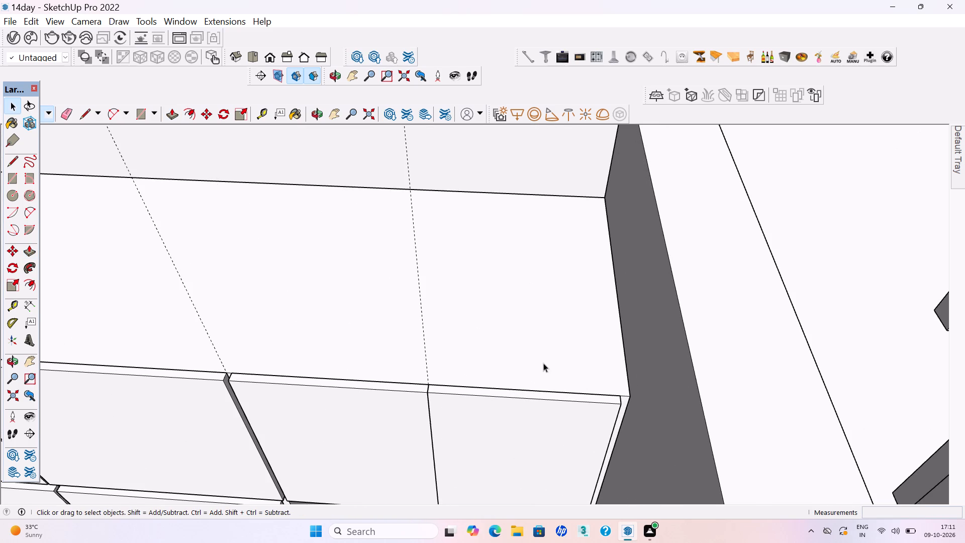
triple_click(457, 433)
right_click(457, 433)
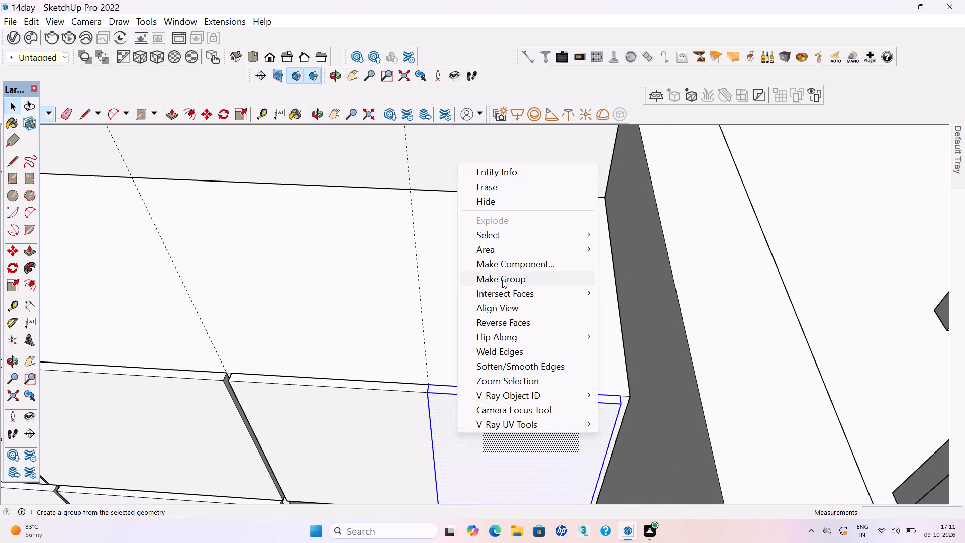
click(502, 280)
Inside the eighth shutter's group, Push/Pull its outer side face to the storage box's end edge beside the wall.
scroll(554, 323, down, 3)
scroll(630, 409, up, 4)
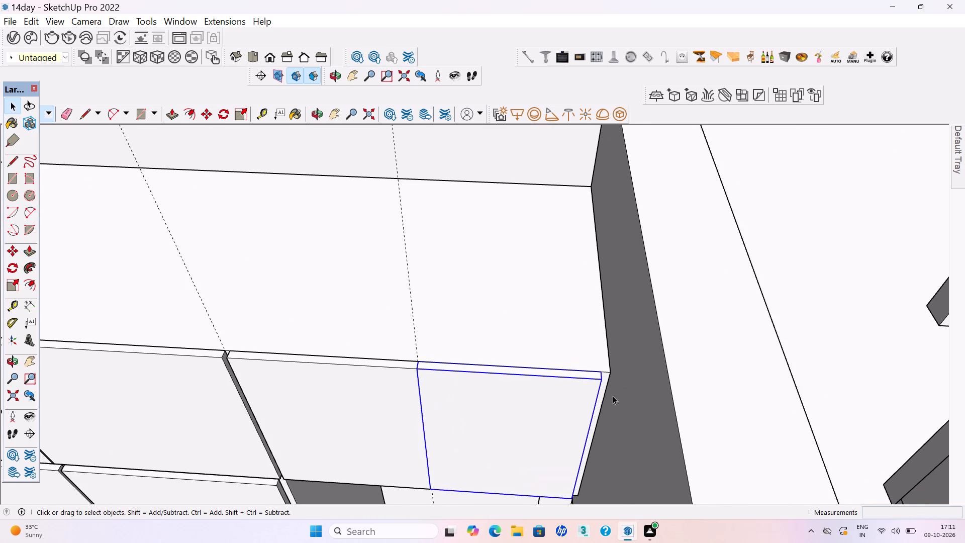
scroll(613, 396, up, 14)
middle_drag(593, 373, 532, 314)
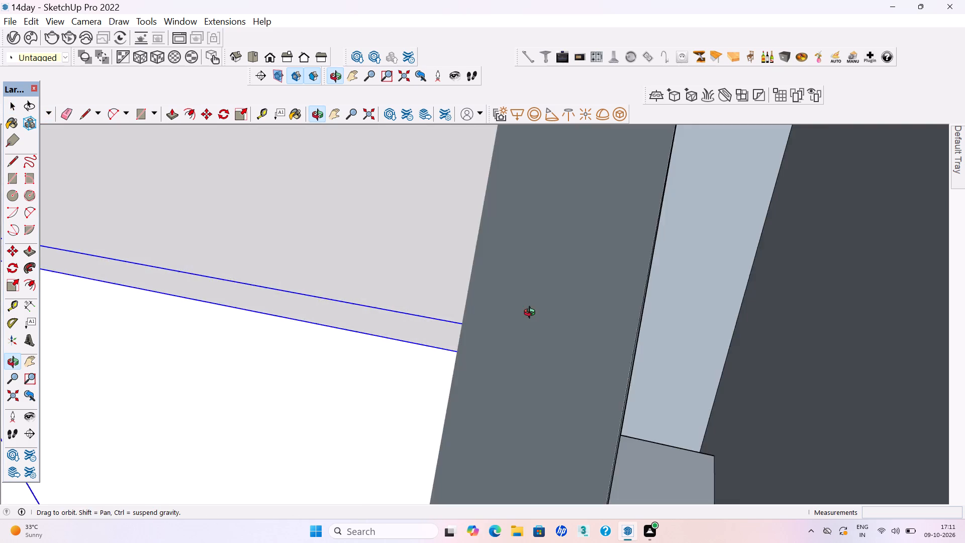
middle_drag(532, 314, 541, 351)
scroll(584, 408, up, 8)
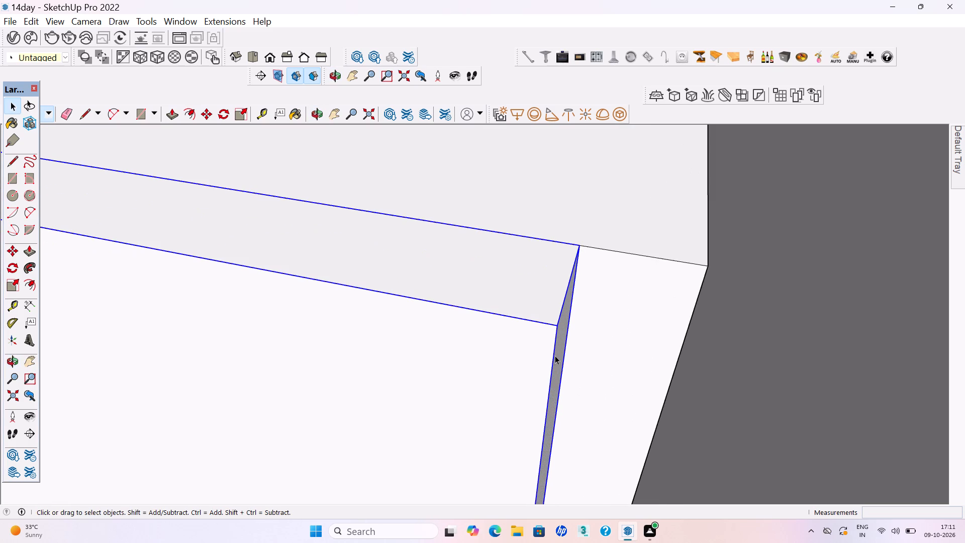
double_click(555, 355)
click(557, 354)
key(p)
click(558, 353)
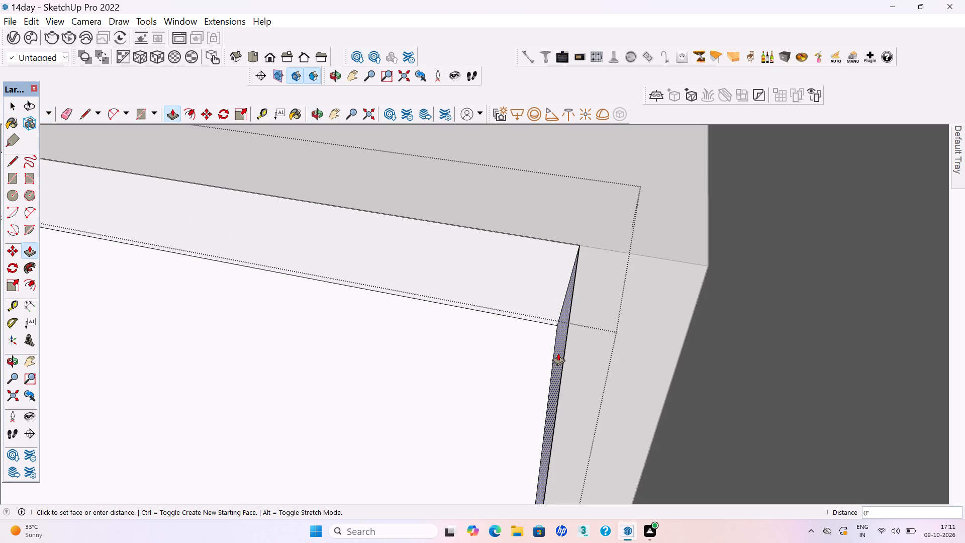
click(690, 372)
key(space)
Close the eighth shutter's group and save the model.
scroll(650, 360, down, 8)
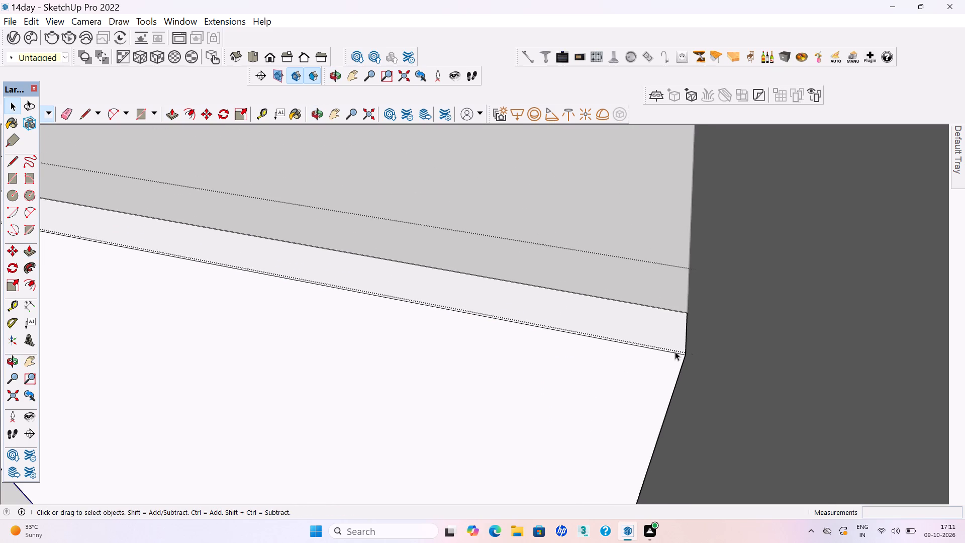
scroll(675, 351, down, 17)
scroll(668, 375, down, 9)
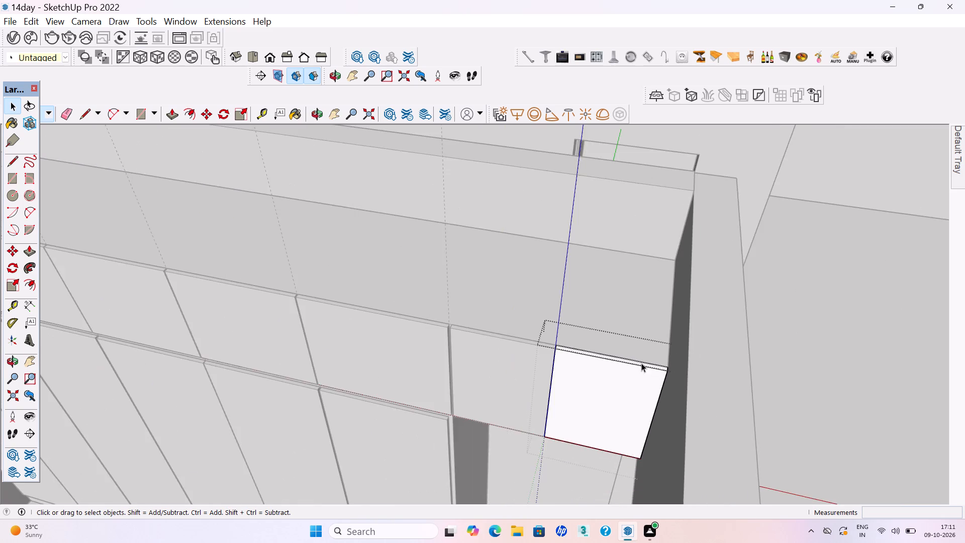
scroll(641, 363, down, 20)
scroll(641, 363, down, 4)
click(363, 250)
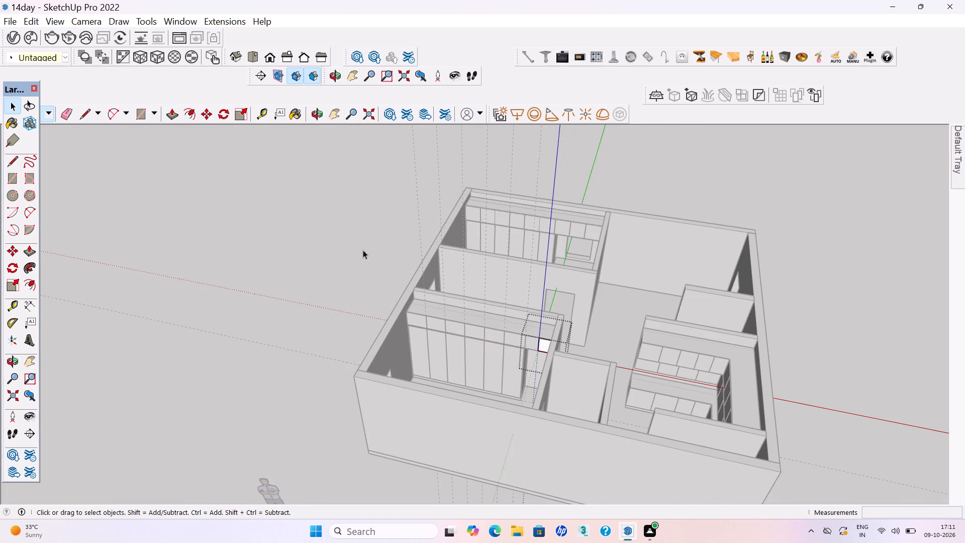
key(ctrl+s)
key(ctrl+s)
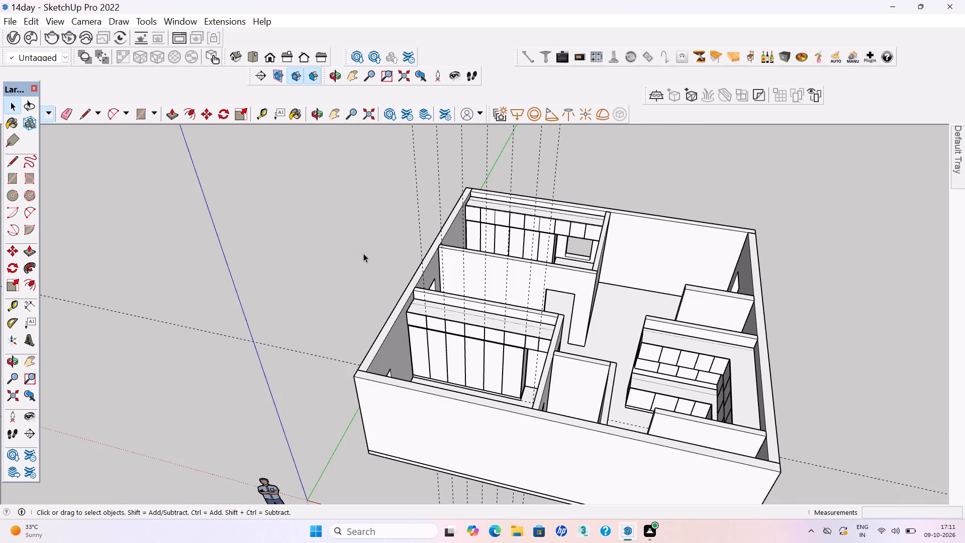
Inside the seventh overhead shutter's group, Push/Pull the side face beside the sixth shutter out about 5/16" to narrow the gap.
scroll(553, 342, up, 20)
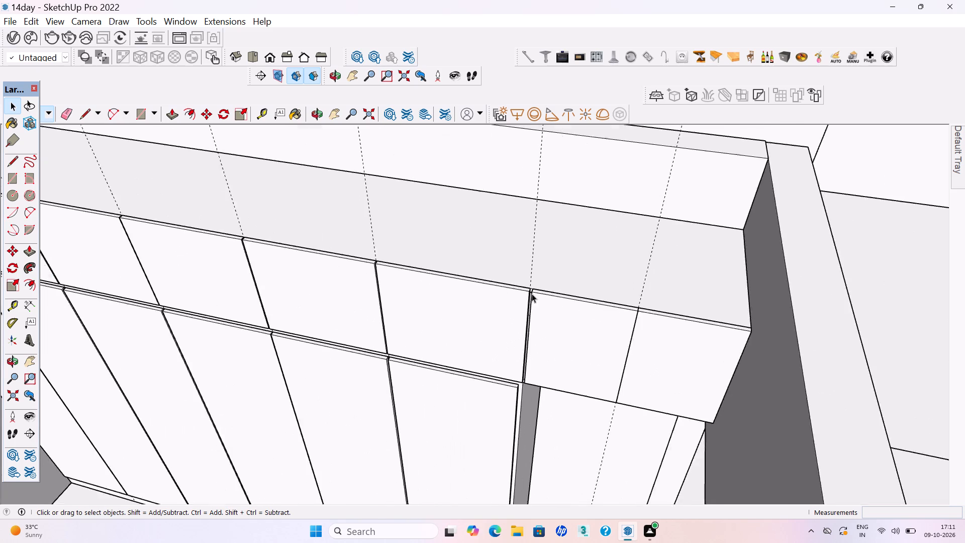
scroll(532, 294, up, 20)
scroll(532, 294, up, 3)
middle_drag(513, 312, 615, 320)
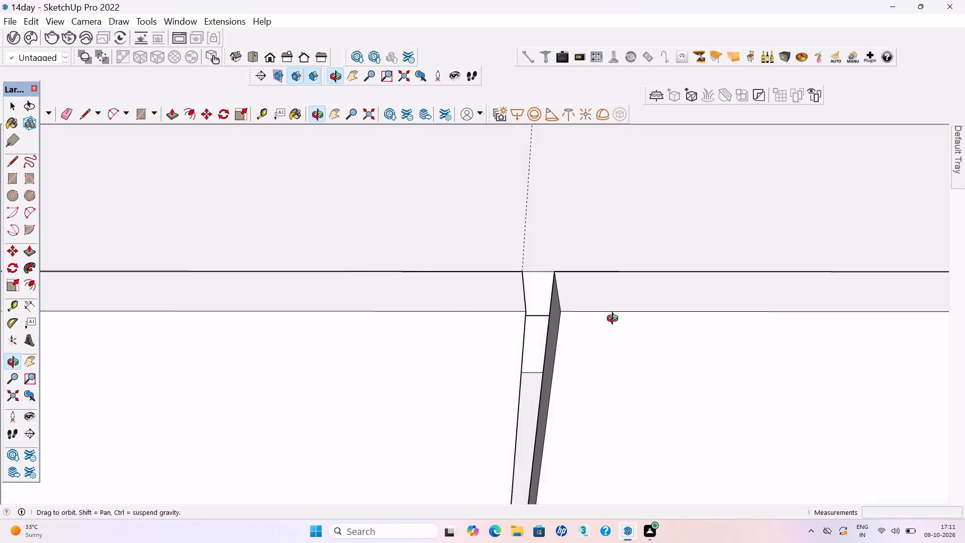
middle_drag(615, 320, 680, 330)
scroll(528, 296, up, 2)
click(539, 303)
double_click(539, 303)
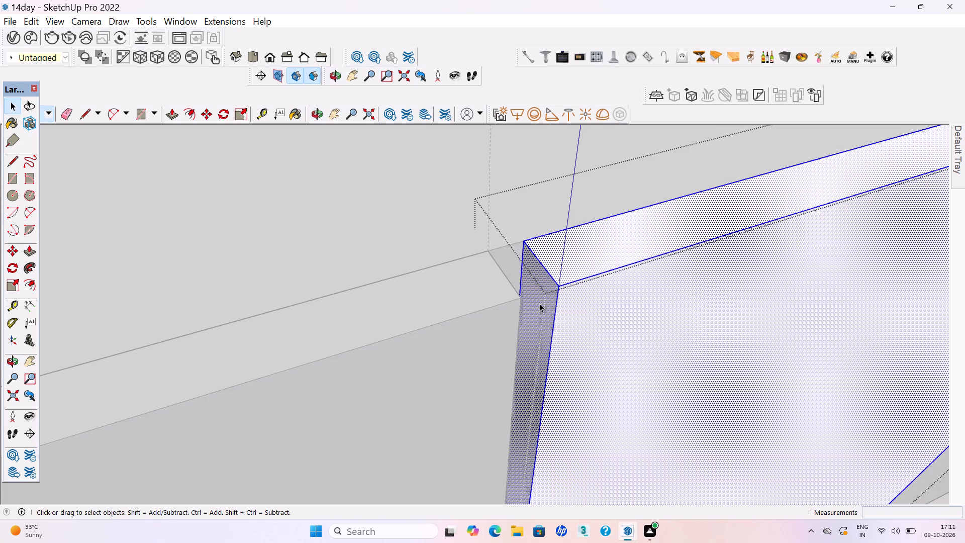
click(533, 301)
key(p)
key(Return)
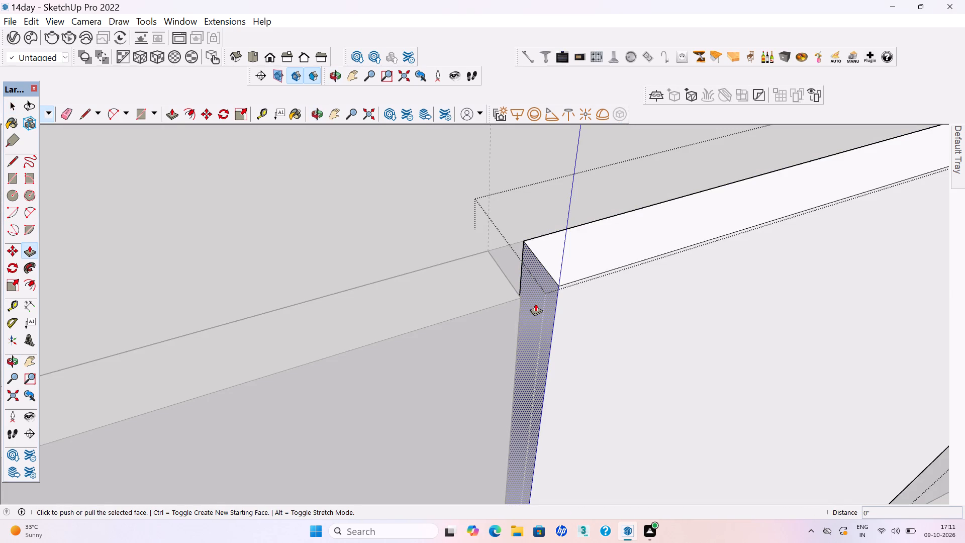
click(535, 308)
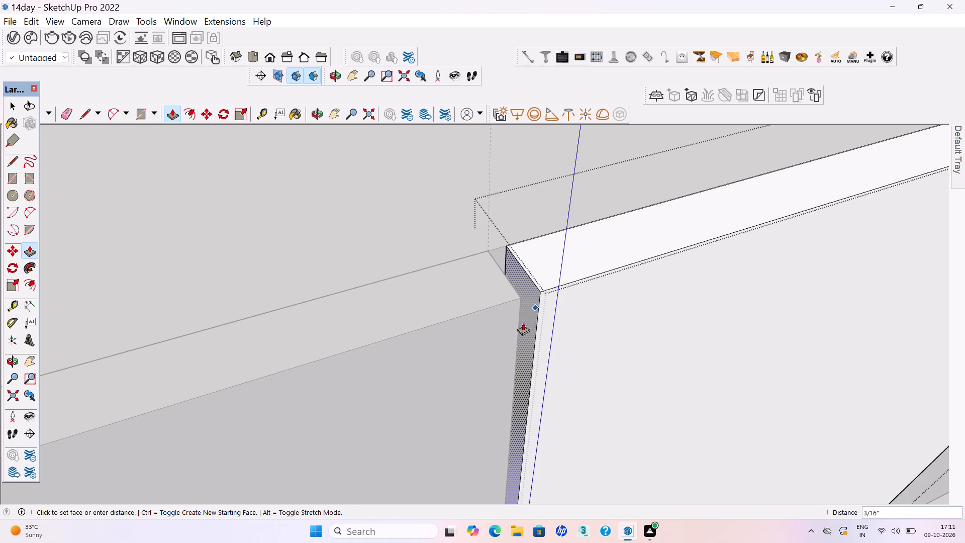
middle_drag(509, 263, 498, 264)
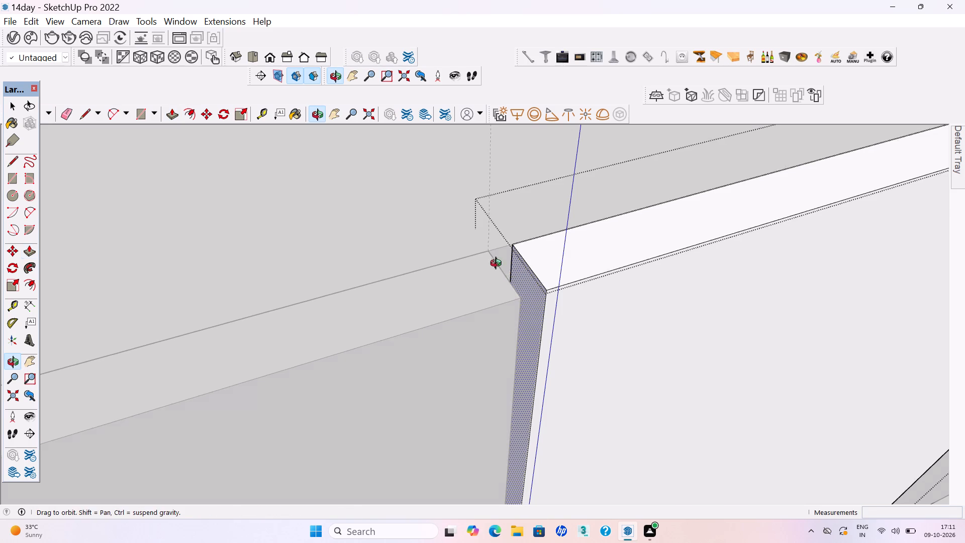
middle_drag(498, 264, 380, 273)
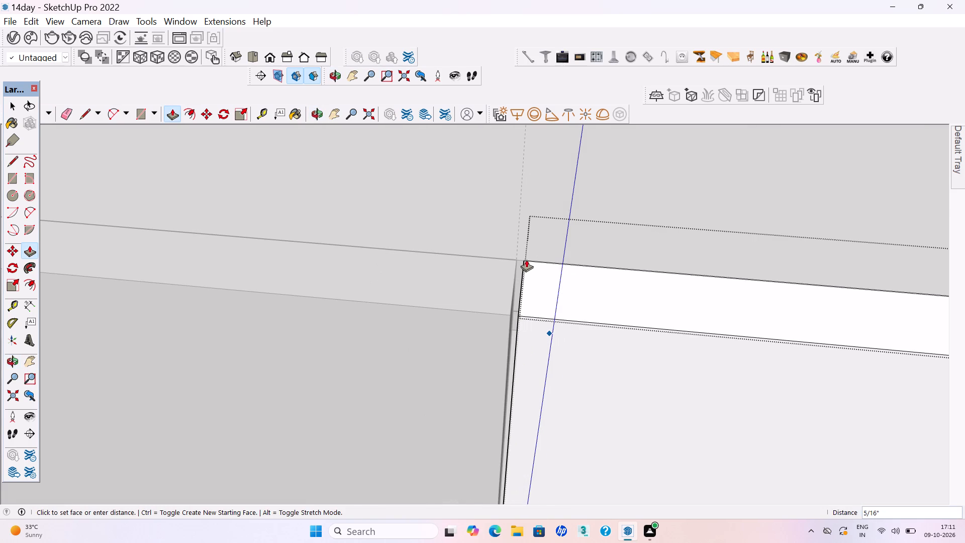
click(525, 260)
Close the seventh shutter's group and save the model.
scroll(539, 308, down, 8)
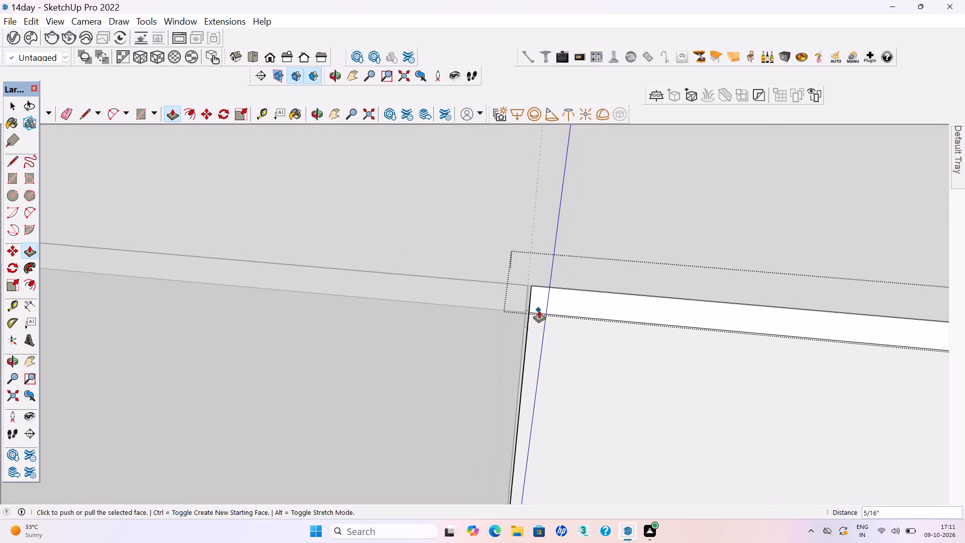
scroll(539, 311, down, 15)
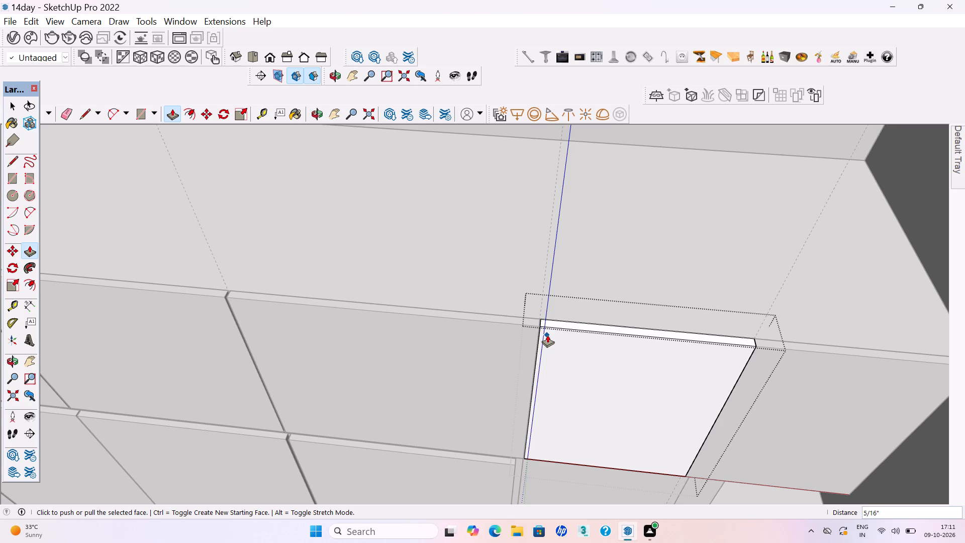
scroll(547, 335, down, 20)
scroll(547, 335, down, 3)
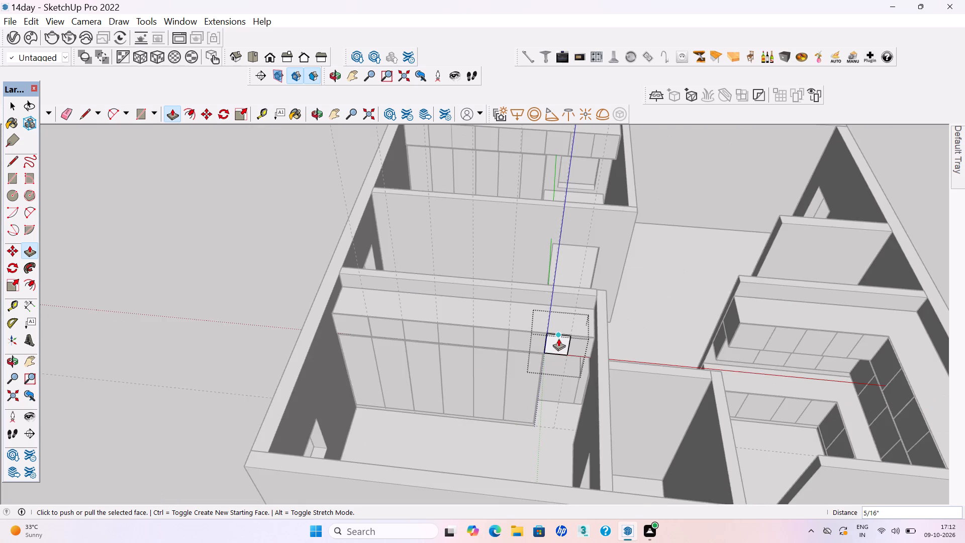
scroll(558, 338, down, 2)
key(space)
click(320, 255)
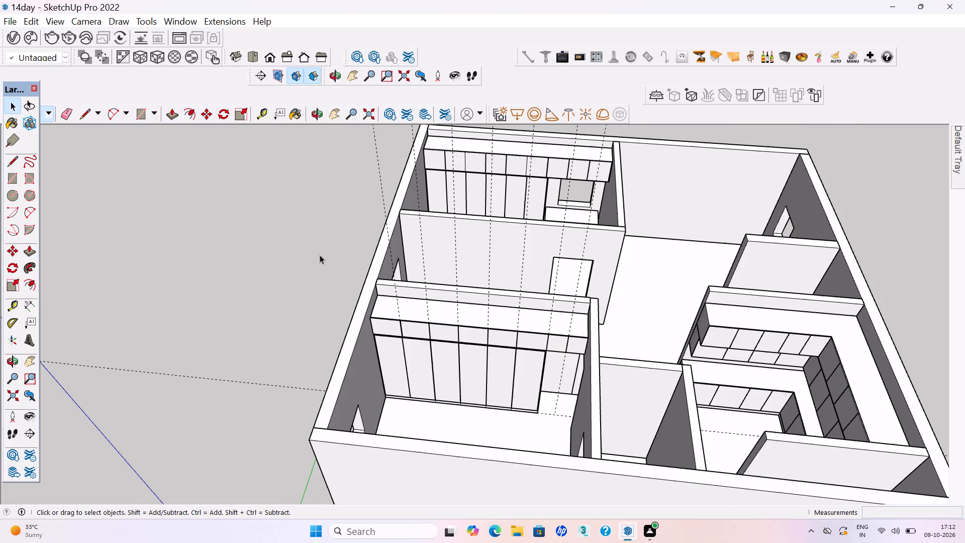
key(ctrl+s)
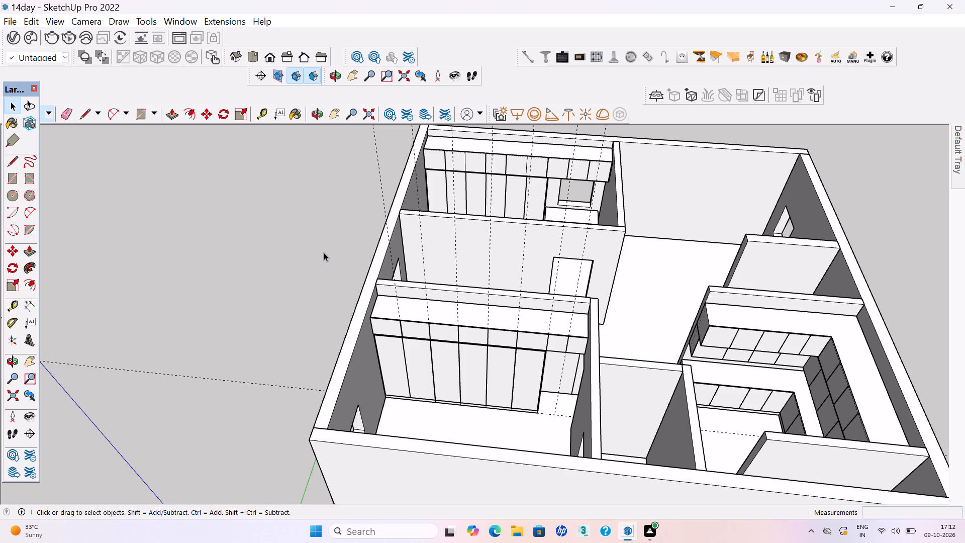
Select all the vertical guide lines rising through the two wardrobe rooms and delete them.
scroll(343, 289, down, 3)
scroll(442, 382, down, 8)
middle_drag(427, 353, 430, 323)
middle_click(430, 323)
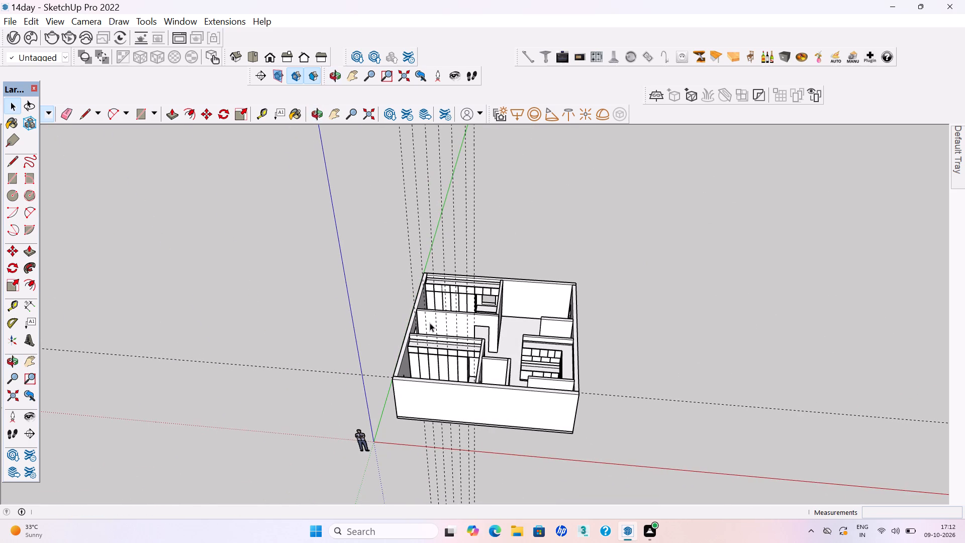
scroll(430, 323, up, 3)
scroll(445, 364, up, 3)
scroll(449, 361, down, 7)
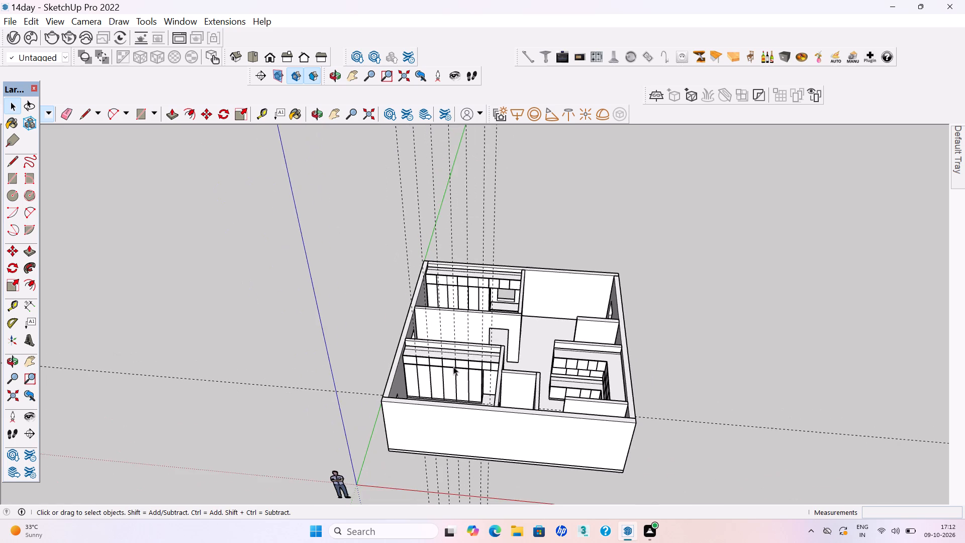
middle_drag(459, 366, 466, 256)
drag(547, 251, 371, 183)
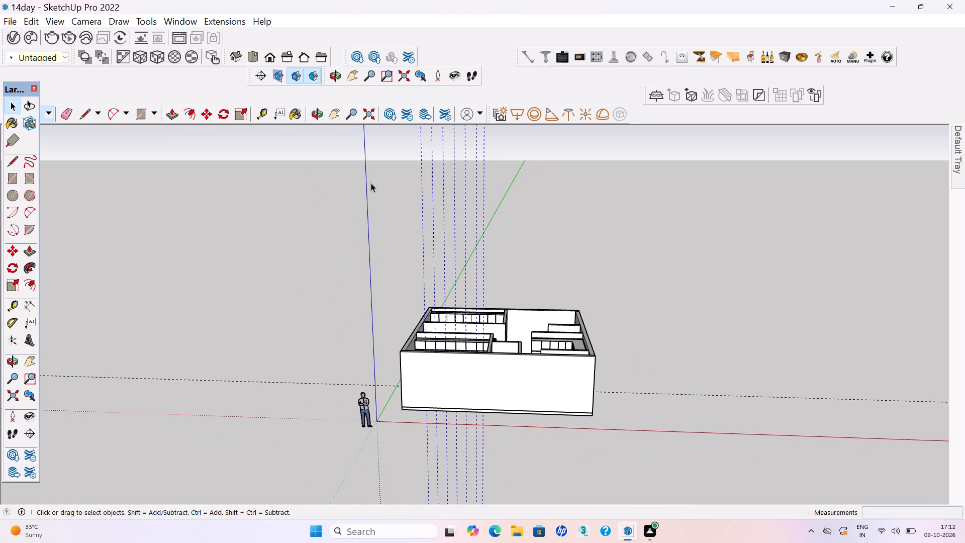
key(Delete)
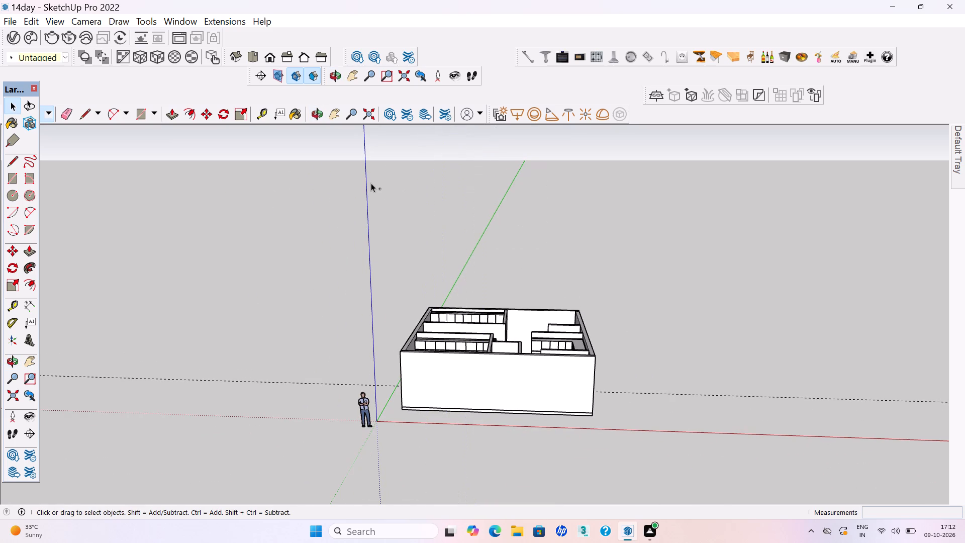
Save the model.
key(ctrl+s)
key(ctrl+s)
key(ctrl+s)
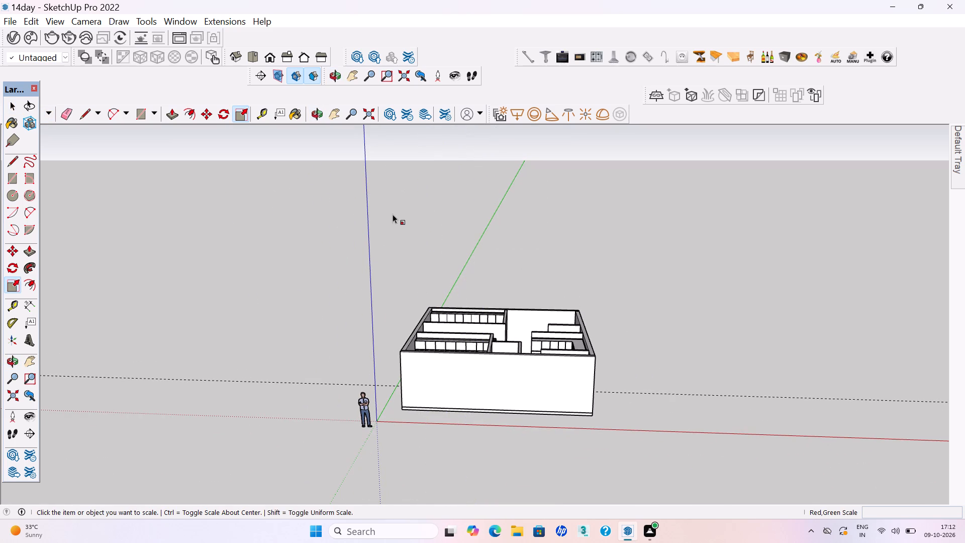
middle_drag(385, 242, 385, 293)
key(space)
click(385, 260)
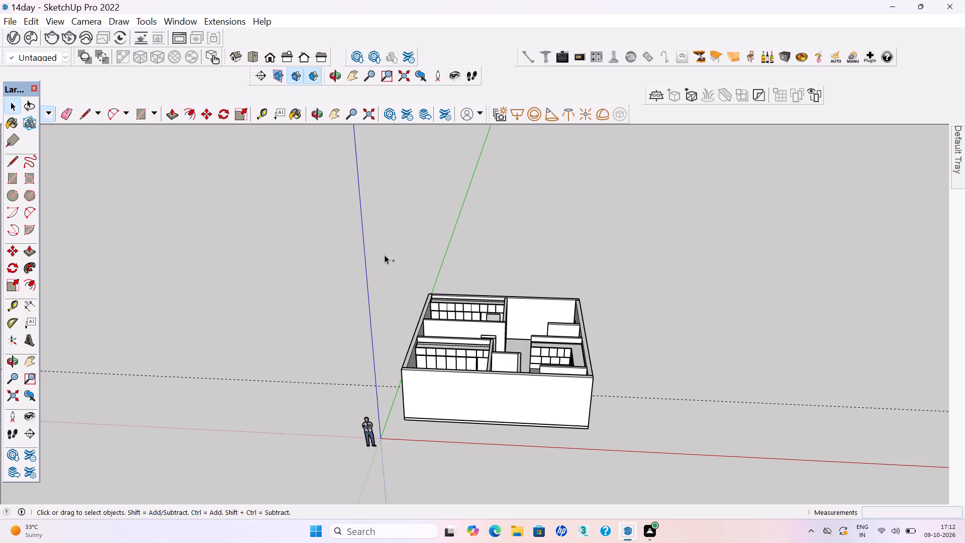
key(ctrl+s)
key(ctrl+s)
Examine the house interior from several angles, focusing on the open windowed room and its partition beside the kitchen.
scroll(430, 233, down, 2)
middle_drag(434, 264, 450, 392)
scroll(476, 372, up, 3)
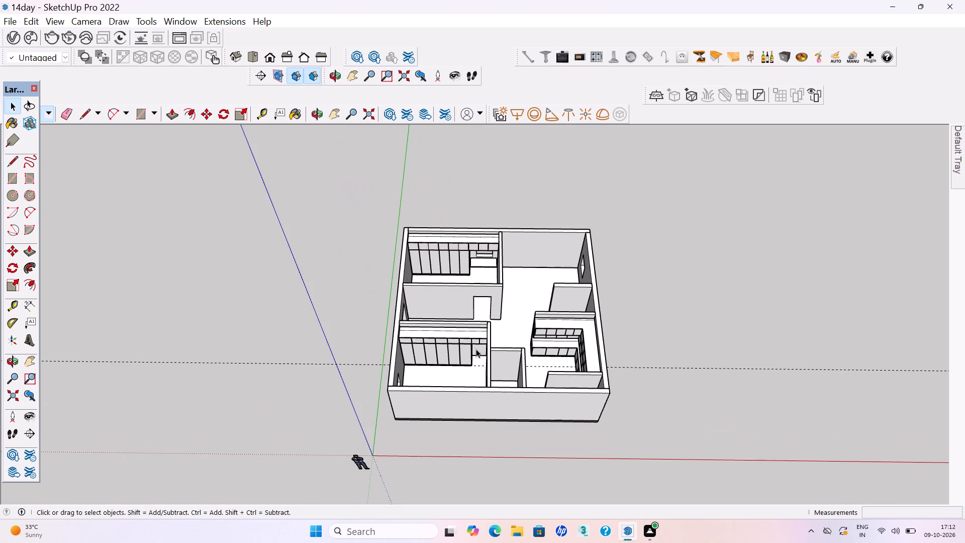
scroll(506, 327, down, 2)
middle_drag(486, 337, 718, 367)
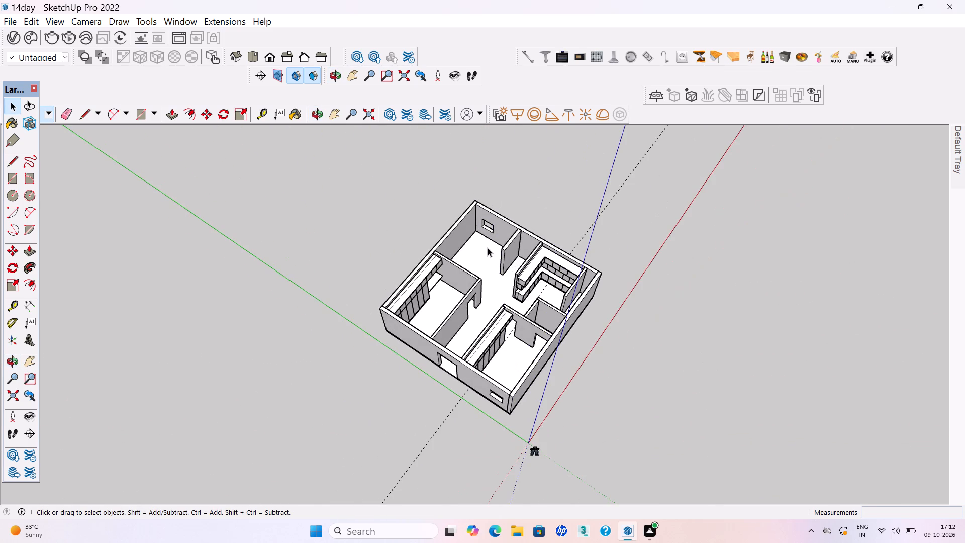
scroll(487, 245, up, 7)
scroll(535, 272, up, 2)
middle_drag(524, 287, 276, 289)
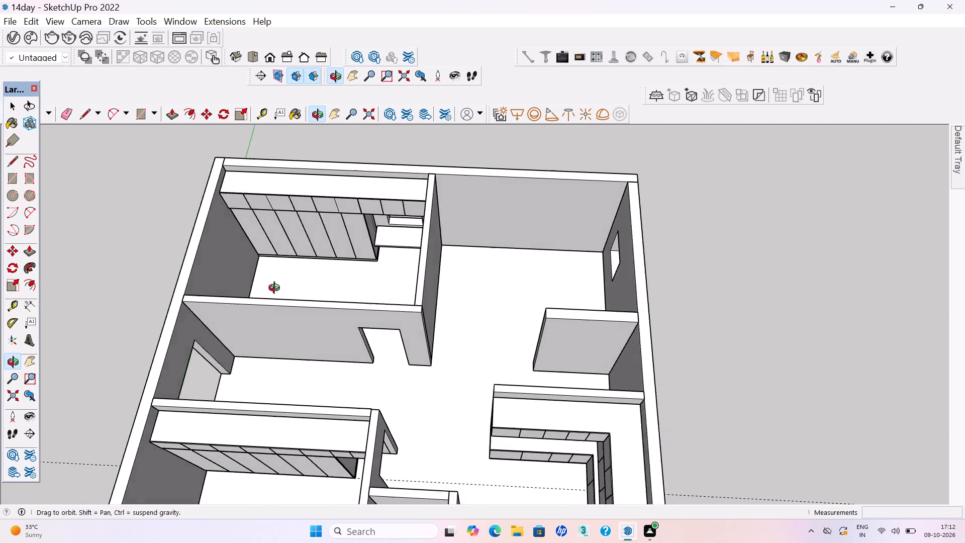
middle_drag(276, 289, 258, 282)
scroll(619, 297, down, 3)
middle_drag(541, 279, 541, 322)
scroll(566, 254, up, 4)
middle_drag(549, 297, 555, 297)
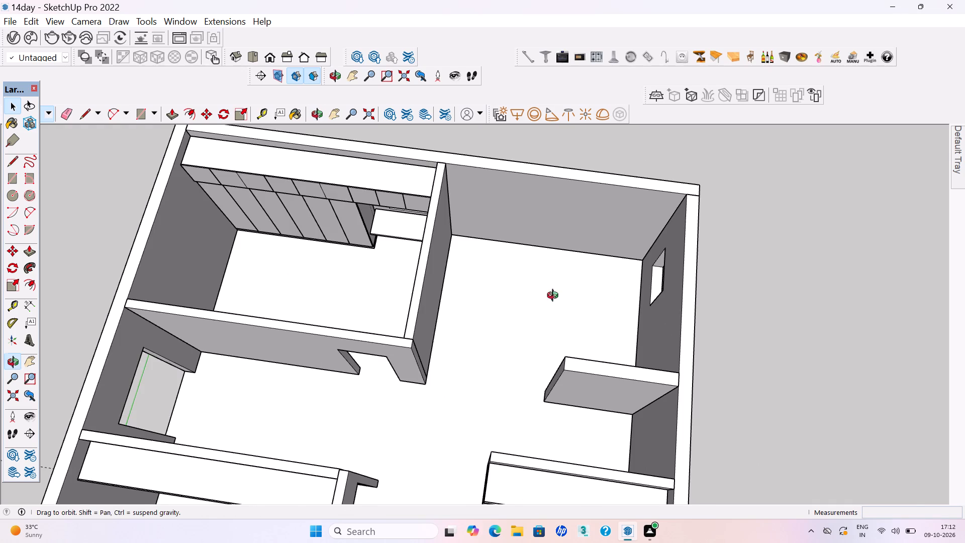
middle_drag(555, 297, 784, 279)
scroll(616, 324, down, 2)
middle_drag(611, 308, 712, 338)
scroll(478, 336, down, 3)
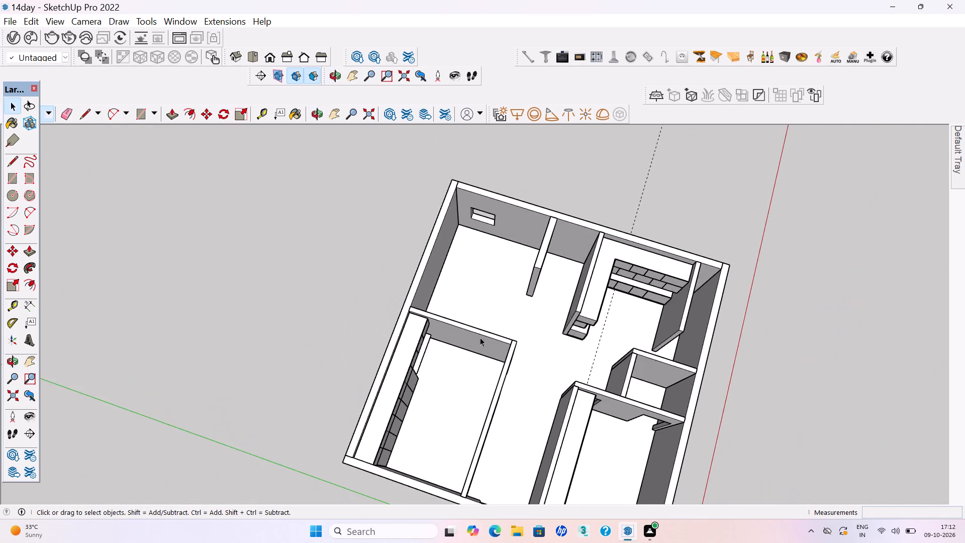
scroll(480, 337, down, 1)
middle_drag(483, 336, 492, 281)
scroll(495, 272, up, 3)
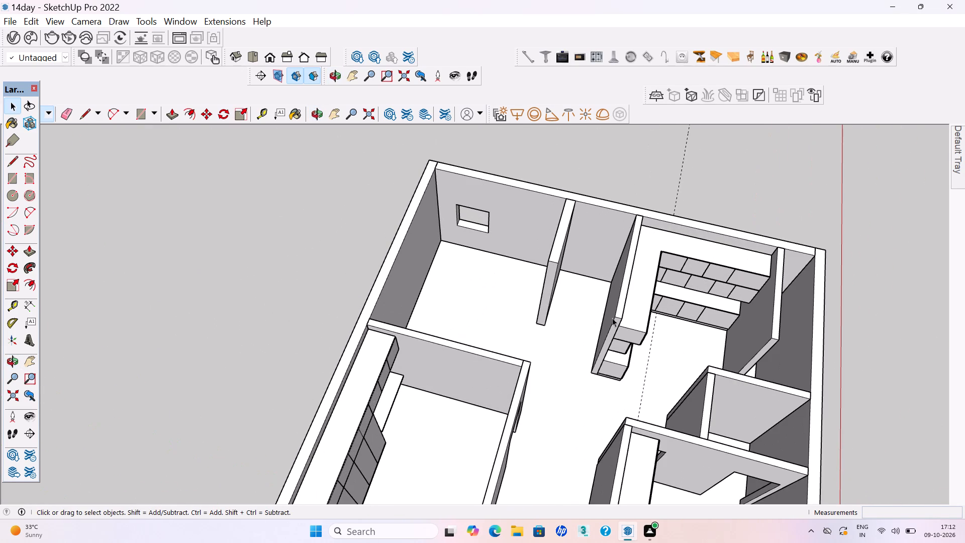
scroll(507, 233, down, 4)
middle_drag(502, 249, 285, 281)
scroll(507, 291, down, 2)
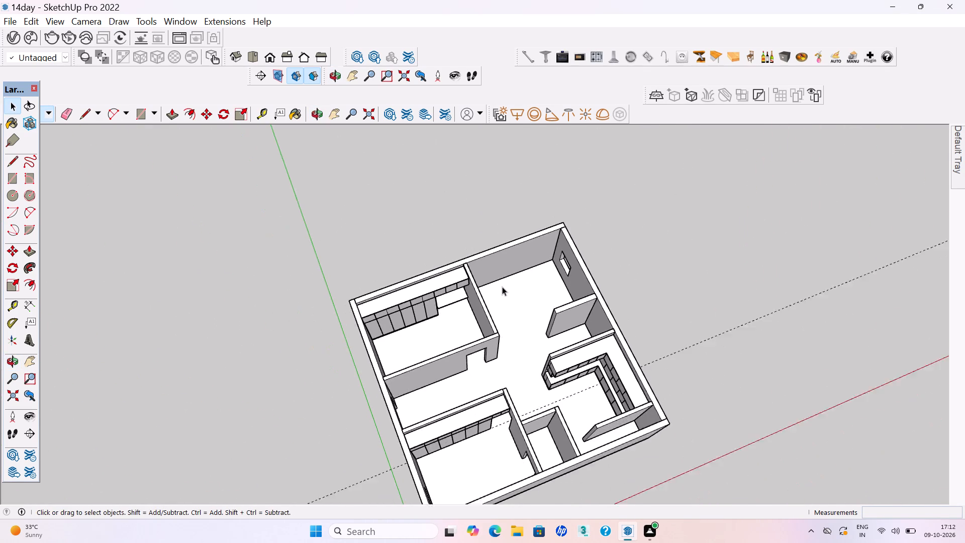
Delete the short partition wall standing between the open windowed room and the kitchen.
scroll(502, 287, down, 1)
middle_drag(548, 299, 513, 249)
scroll(598, 323, up, 4)
scroll(555, 318, up, 3)
click(554, 318)
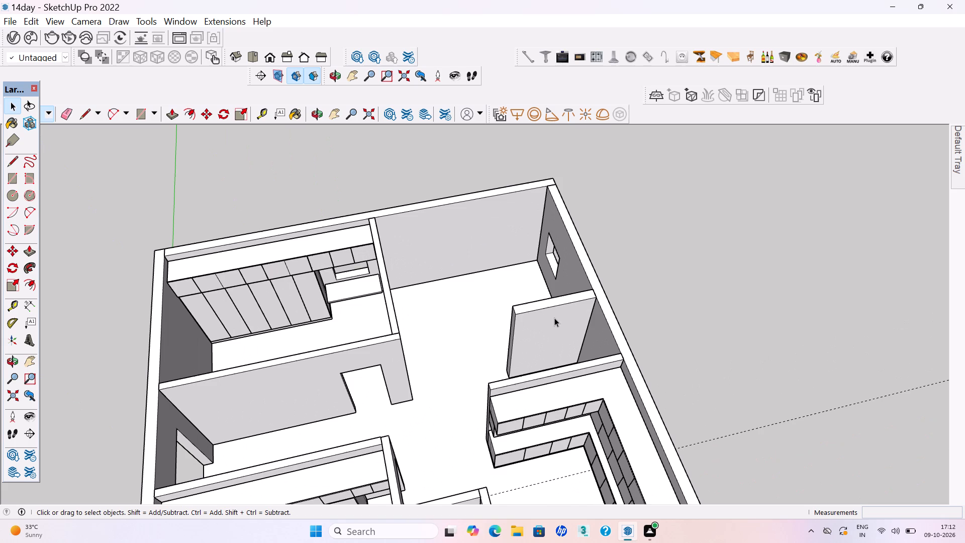
key(Delete)
Place a vertical guide on the window wall, offset from the kitchen wall's corner, and start a second guide from it.
middle_drag(490, 300, 801, 289)
scroll(438, 290, up, 2)
middle_drag(448, 292, 432, 267)
scroll(432, 262, up, 1)
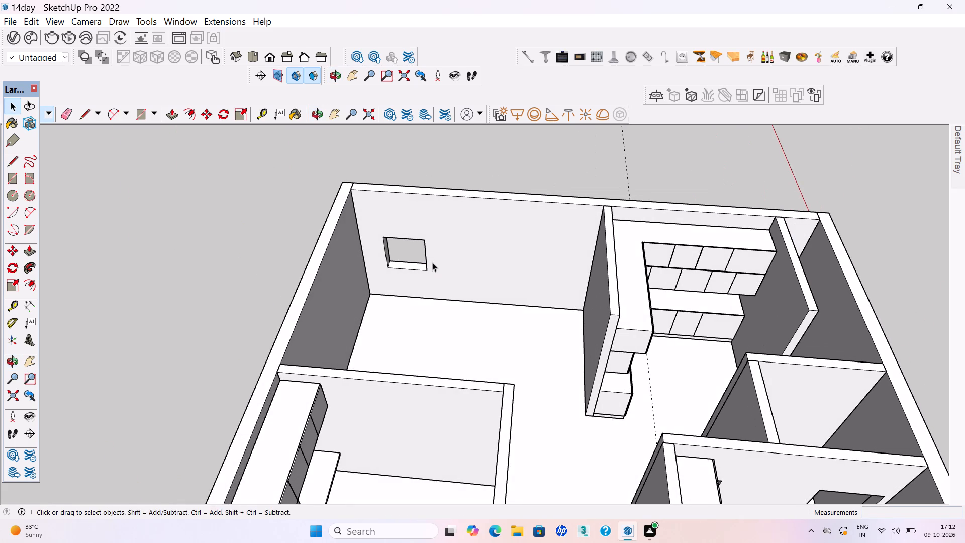
key(t)
click(608, 270)
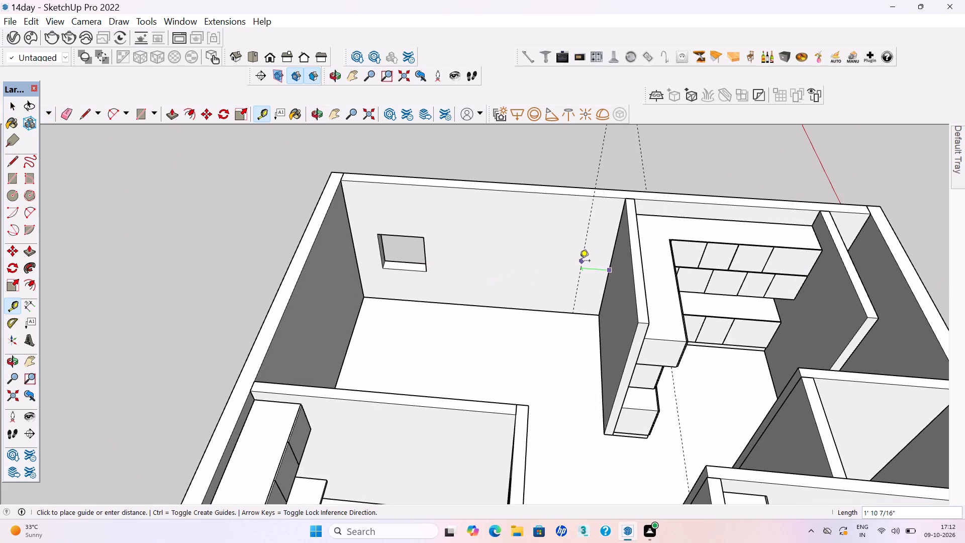
click(588, 261)
click(588, 257)
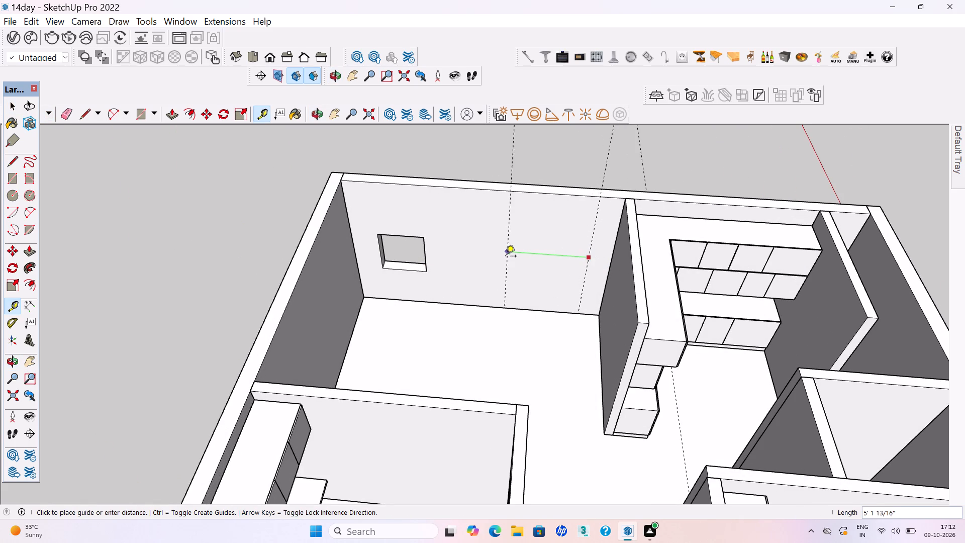
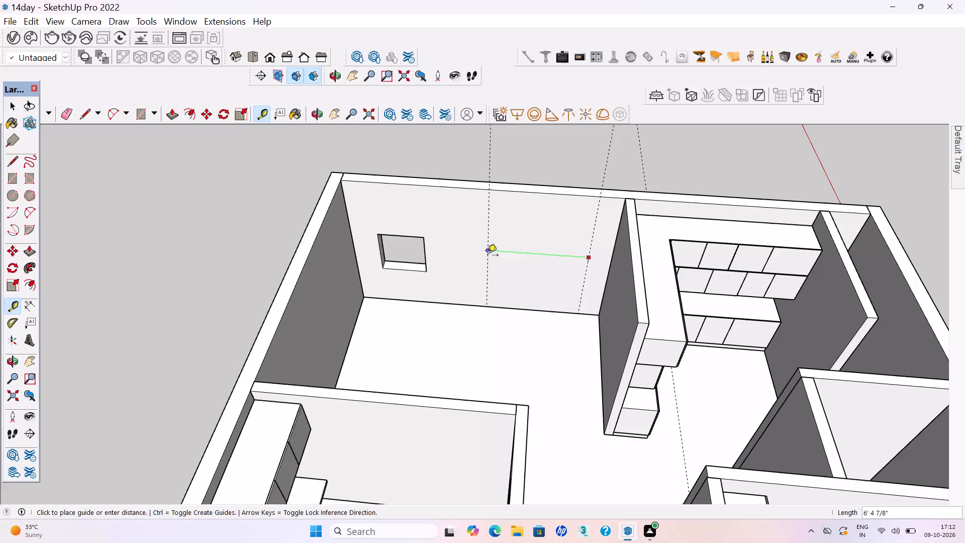
Place the second vertical guide on the small-window wall, 4' from the first guide.
text(4')
key(Return)
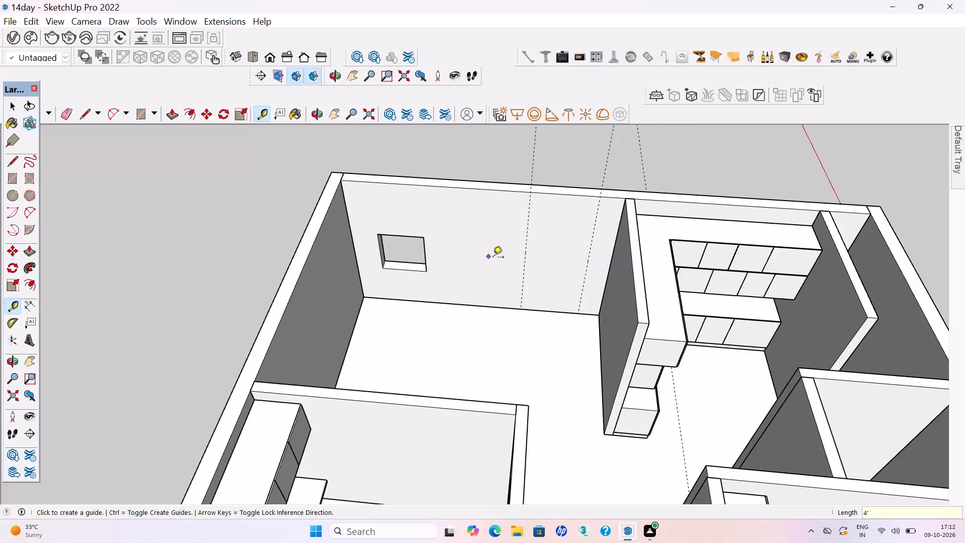
Add a horizontal guide on the small-window wall 7' above the floor edge.
scroll(497, 257, up, 1)
key(space)
key(t)
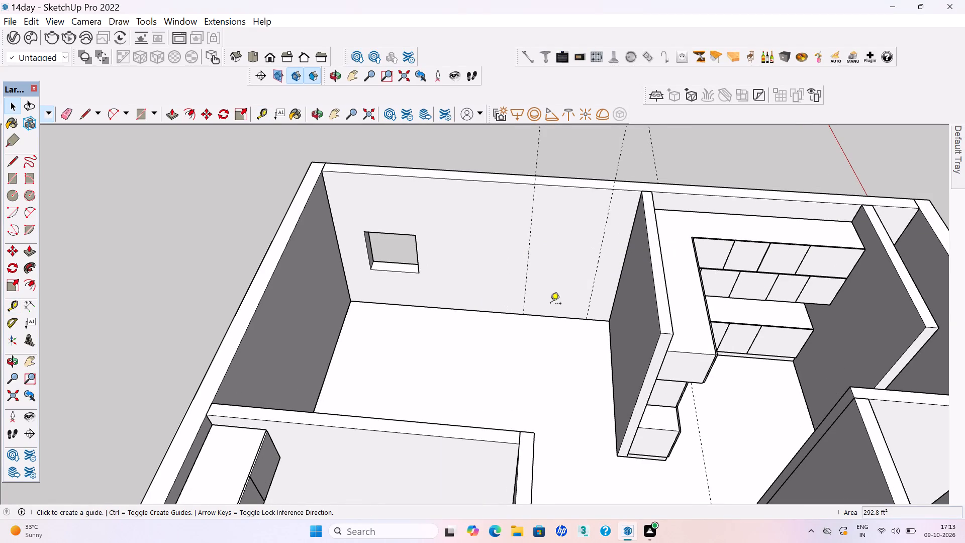
click(539, 314)
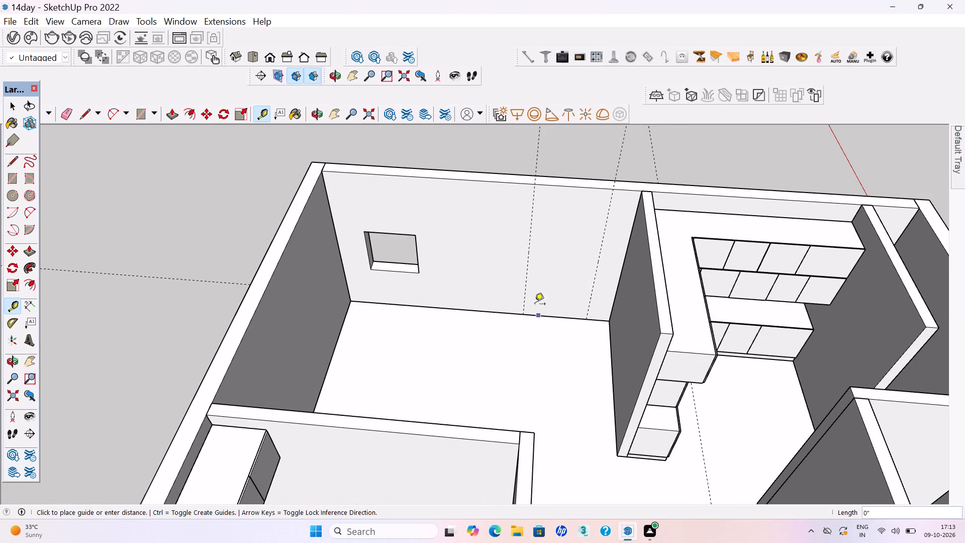
text(7')
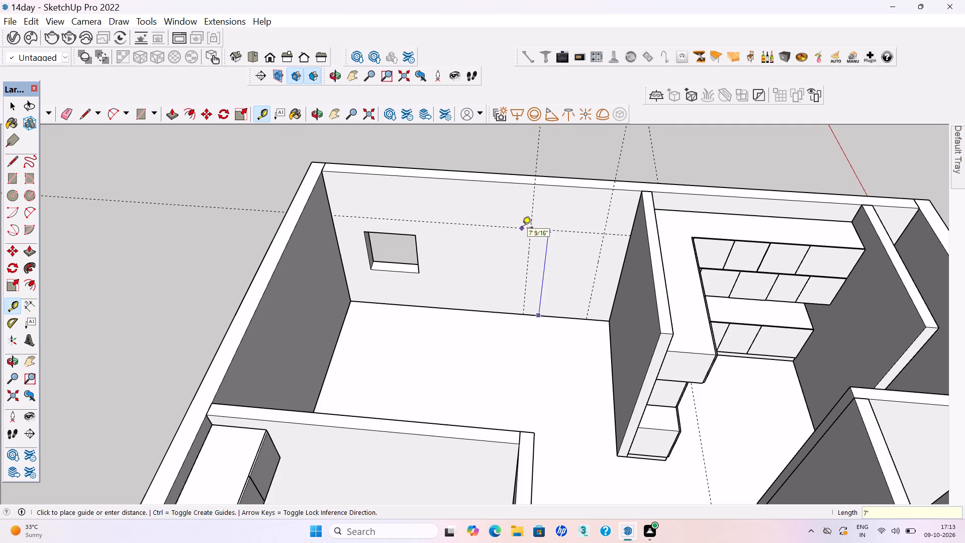
key(Return)
Inside the wall group, draw a 4' by 7' door rectangle between the two vertical guides, from the horizontal guide to the floor.
key(space)
double_click(577, 264)
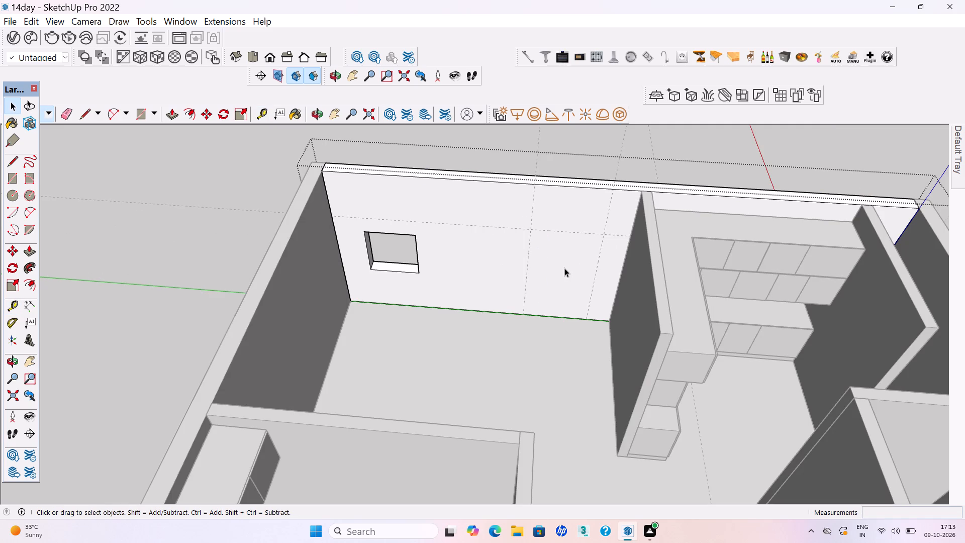
click(560, 268)
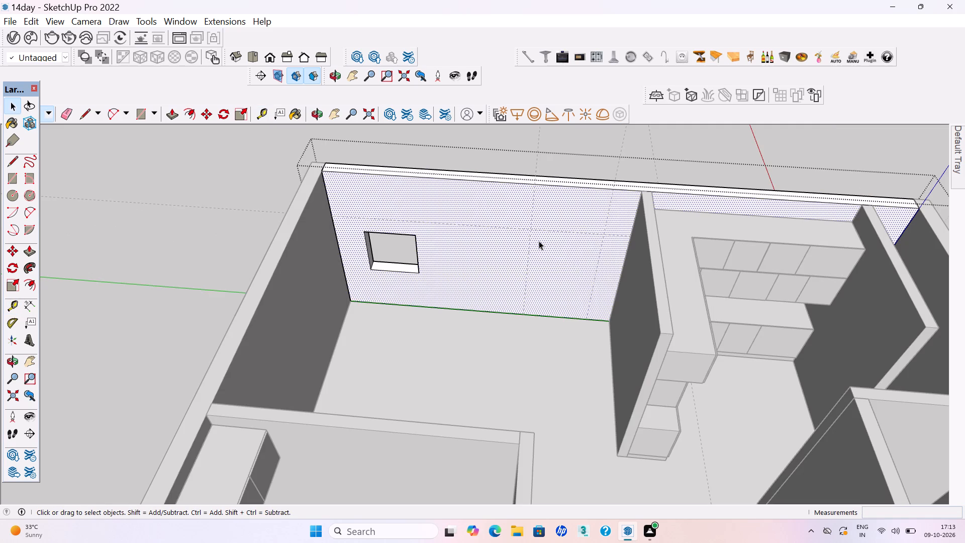
key(r)
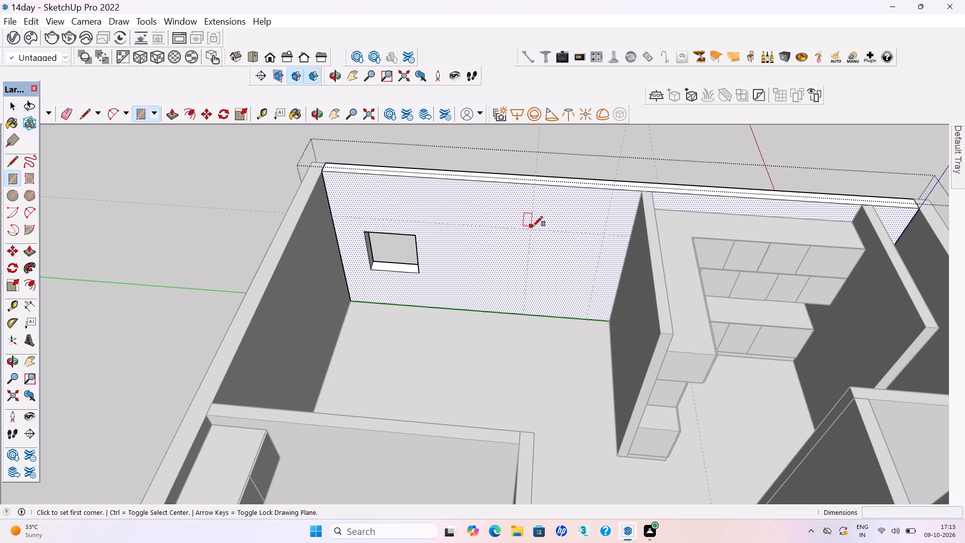
click(531, 228)
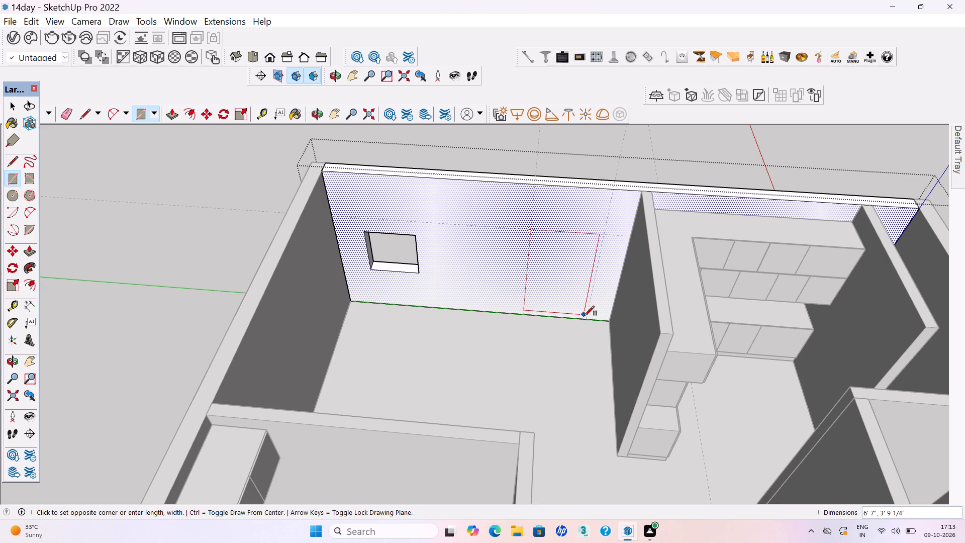
click(586, 317)
Push the door rectangle through the wall's full thickness to cut the opening, and leave the wall group.
key(p)
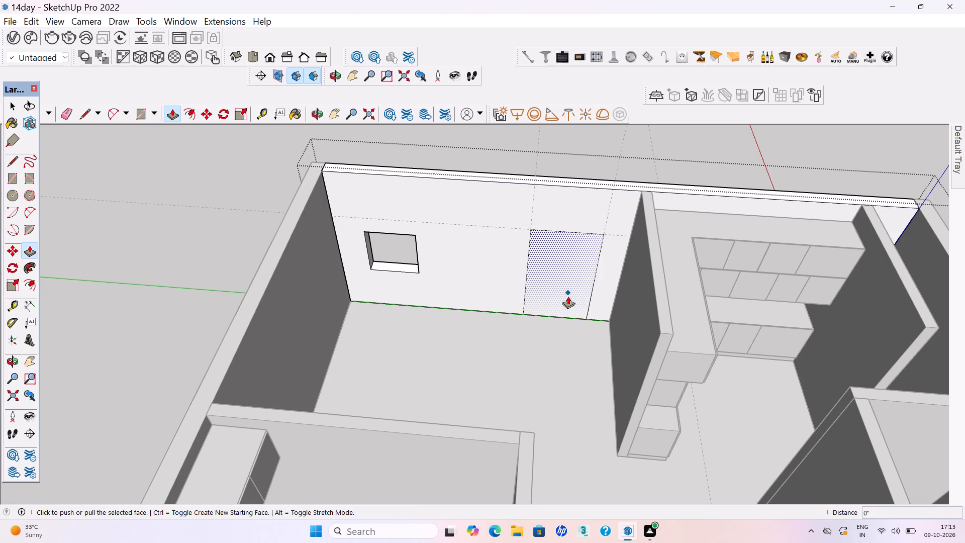
click(568, 306)
click(548, 277)
key(space)
scroll(493, 277, down, 6)
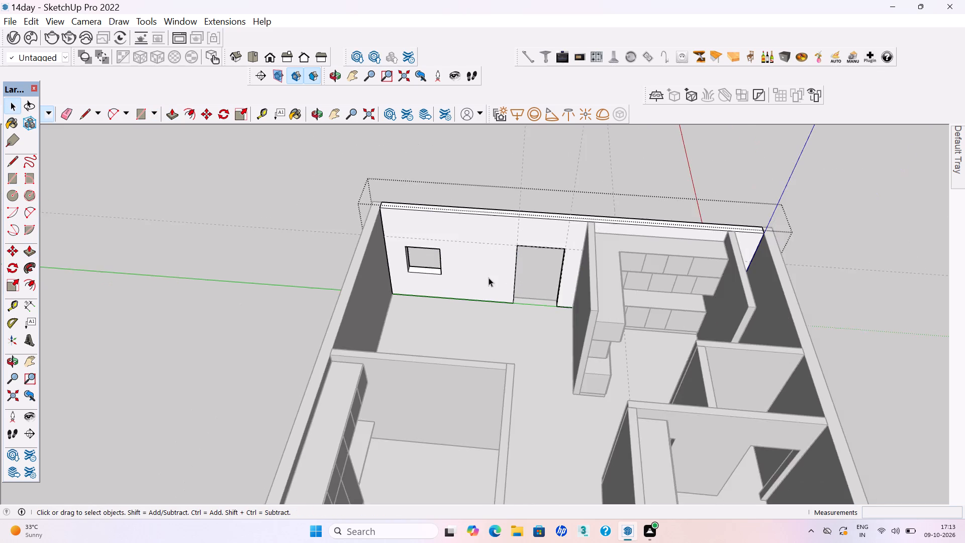
scroll(489, 278, down, 3)
click(537, 176)
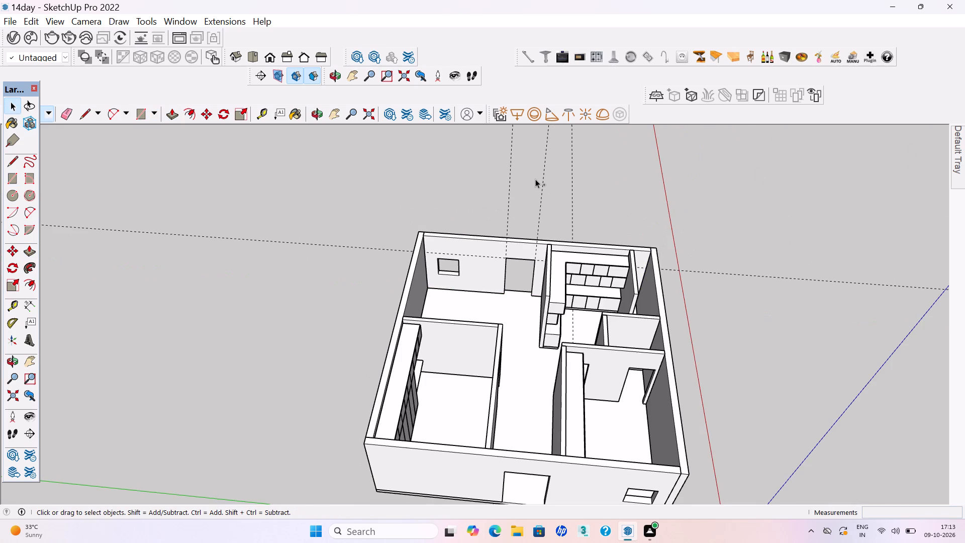
Save the model.
key(ctrl+s)
key(ctrl+s)
key(ctrl+s)
key(ctrl+s)
Delete all remaining guides: the vertical pair at the door opening, the horizontal one and the vertical one by the kitchen.
scroll(526, 239, down, 7)
middle_drag(526, 245, 523, 200)
scroll(527, 232, up, 9)
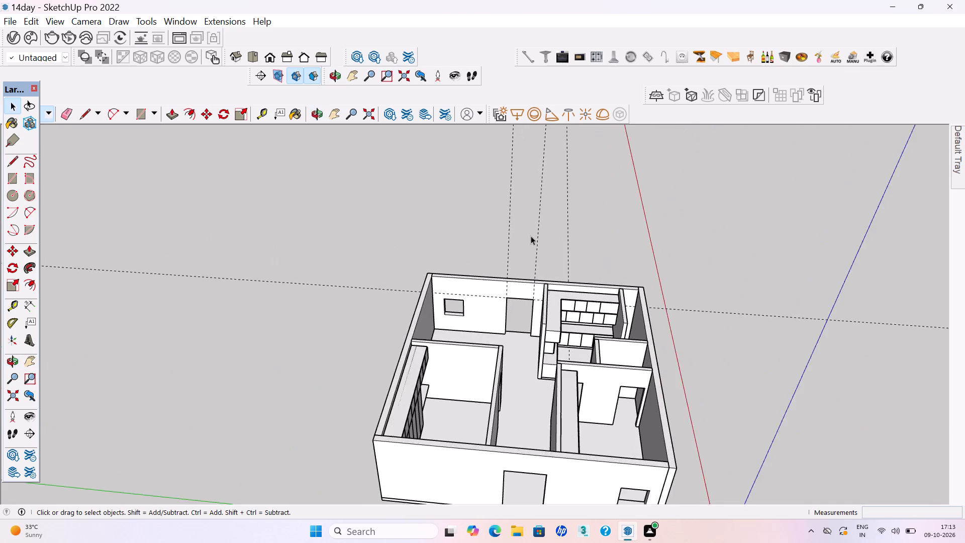
scroll(531, 236, up, 8)
drag(561, 256, 450, 212)
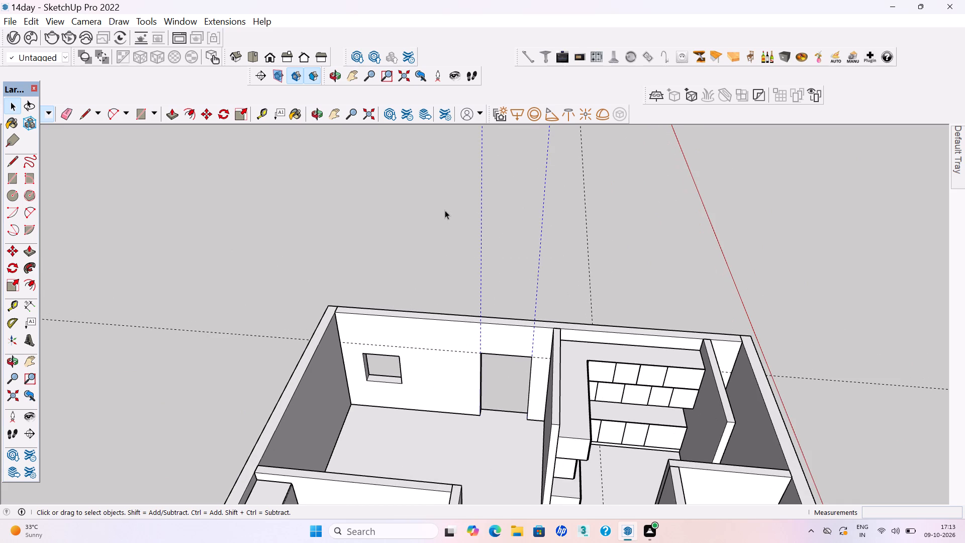
key(Delete)
scroll(409, 106, down, 7)
middle_drag(527, 309, 530, 350)
drag(803, 367, 775, 306)
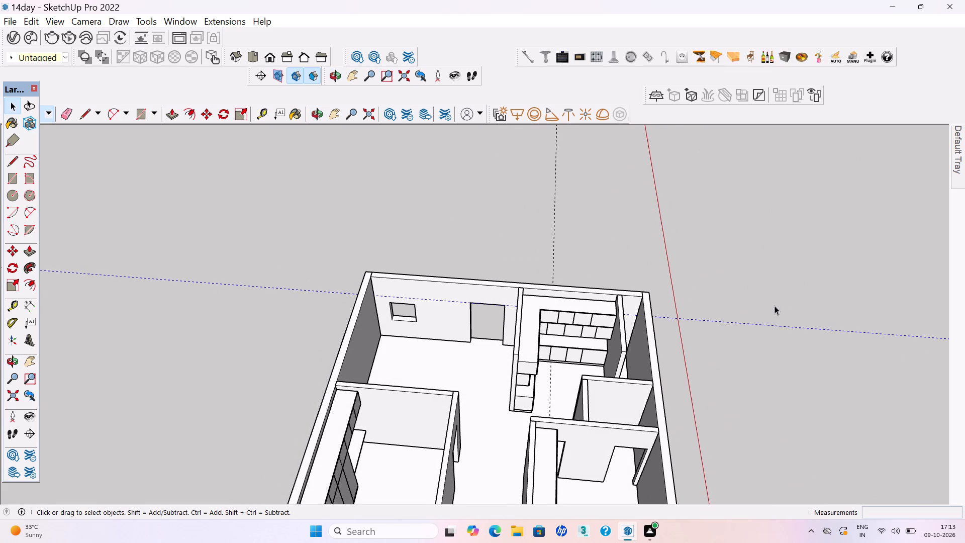
key(Delete)
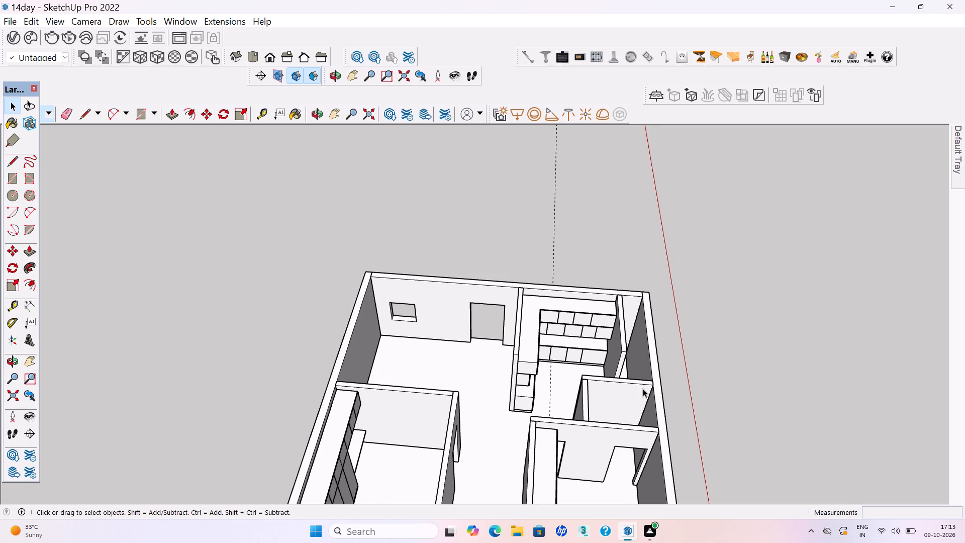
scroll(647, 391, down, 1)
scroll(606, 333, down, 1)
drag(606, 248, 537, 192)
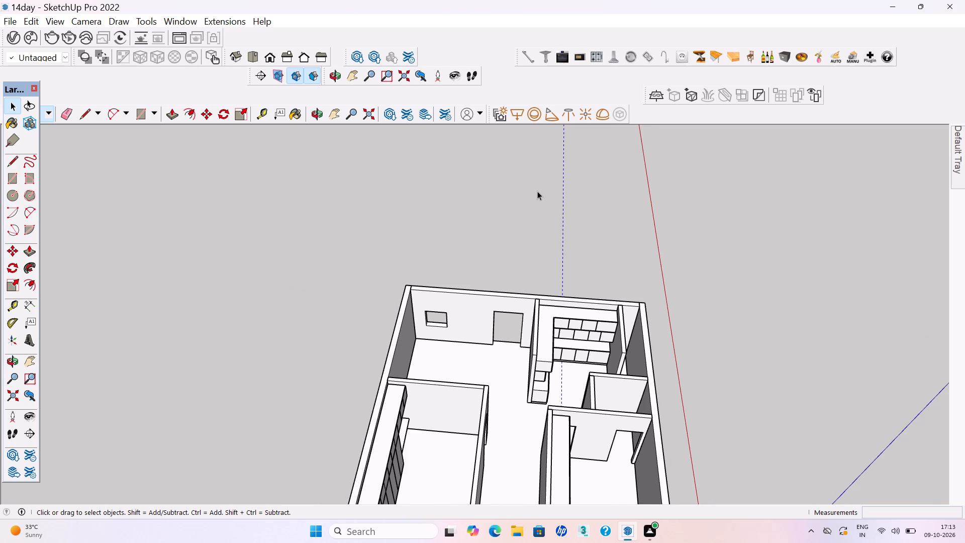
key(Delete)
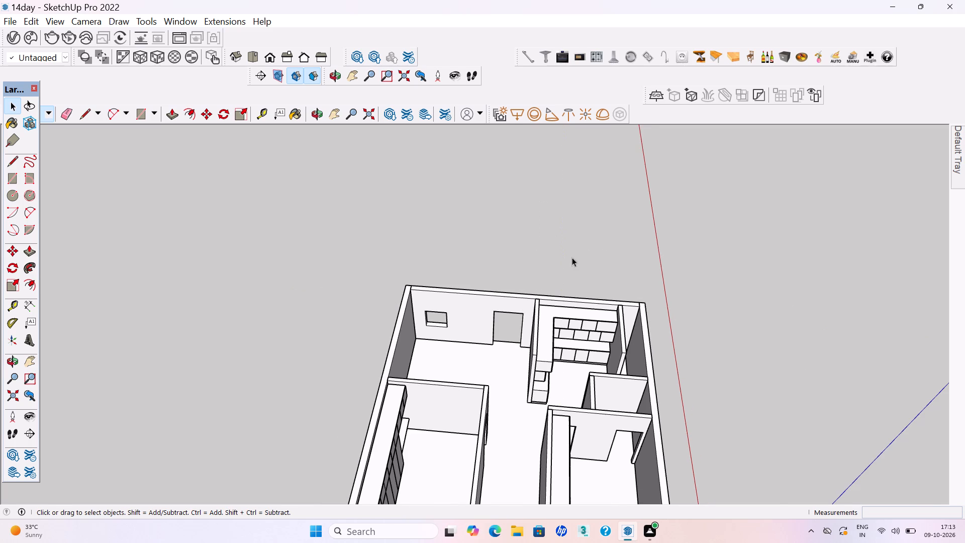
Place vertical guides on the room's windowless outer wall, about 2' 4" from the wardrobe room's partition and about 8' 6" farther along.
scroll(573, 265, down, 3)
scroll(505, 373, down, 4)
middle_drag(572, 337, 310, 376)
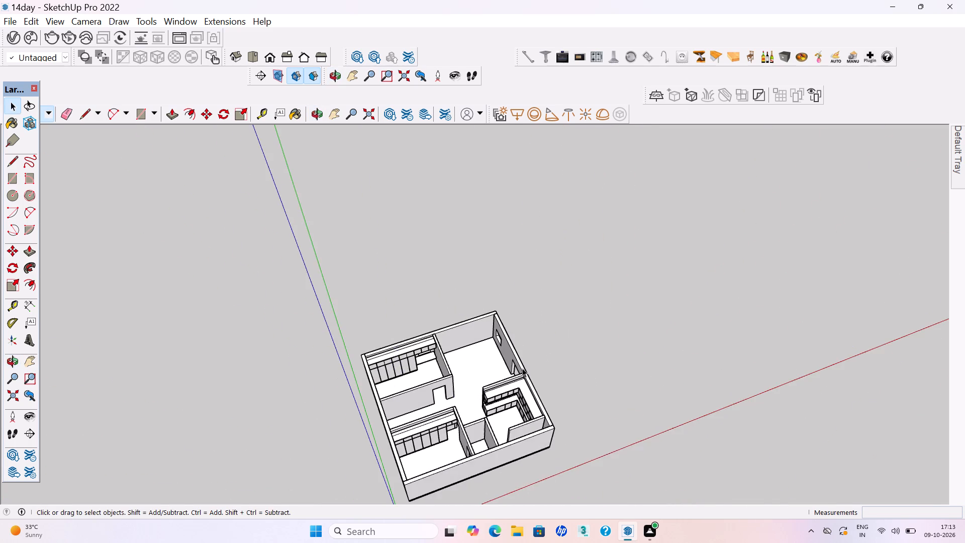
scroll(512, 364, up, 4)
middle_drag(462, 347, 408, 353)
scroll(421, 350, up, 7)
middle_drag(471, 337, 453, 279)
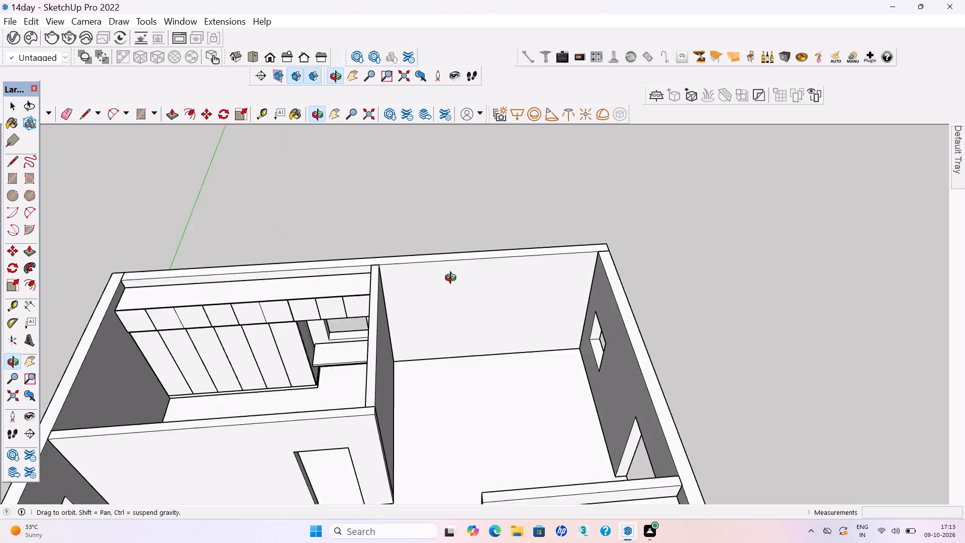
middle_drag(453, 279, 448, 267)
scroll(460, 331, up, 4)
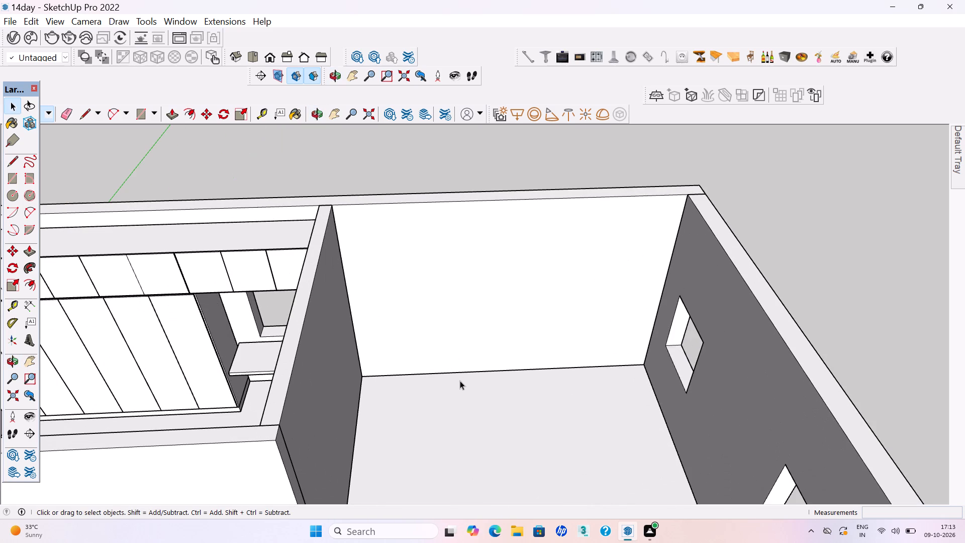
key(t)
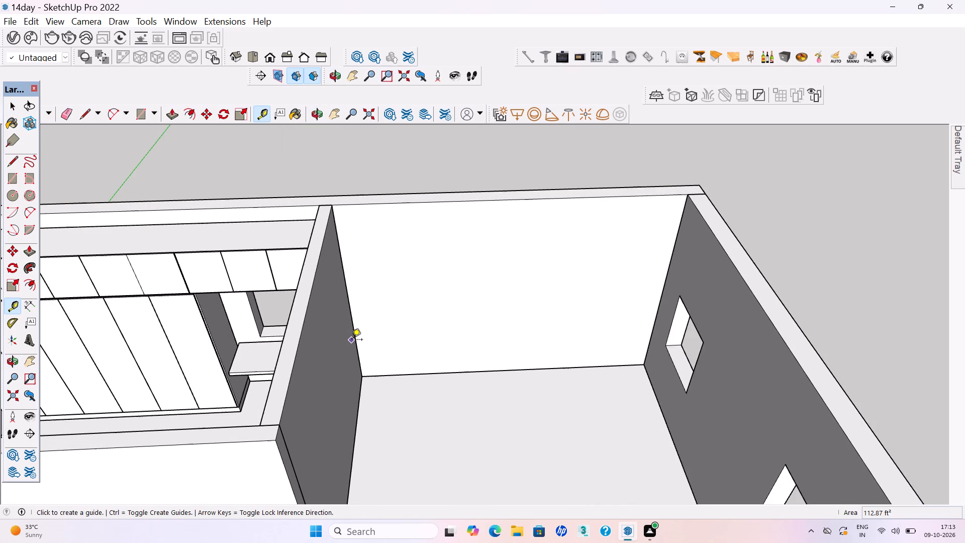
click(356, 338)
click(404, 336)
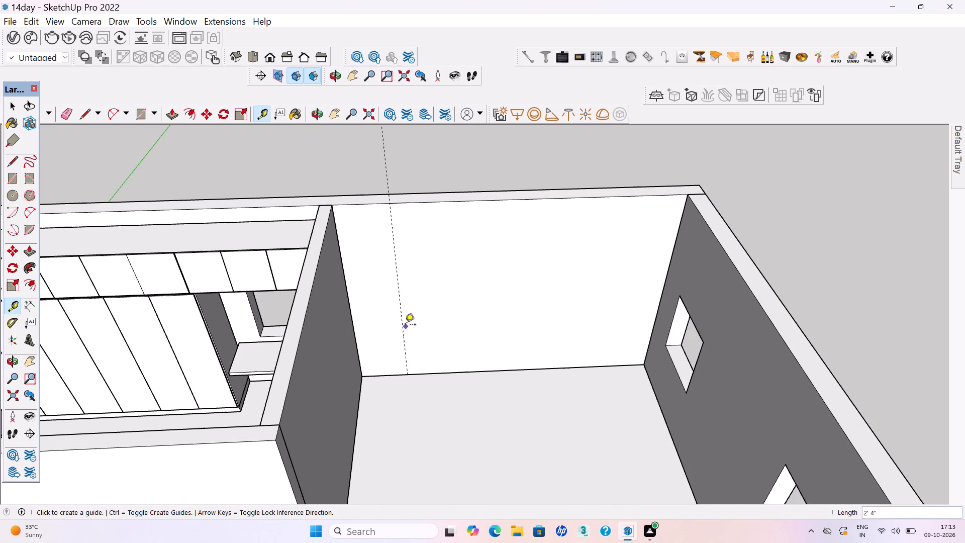
click(403, 324)
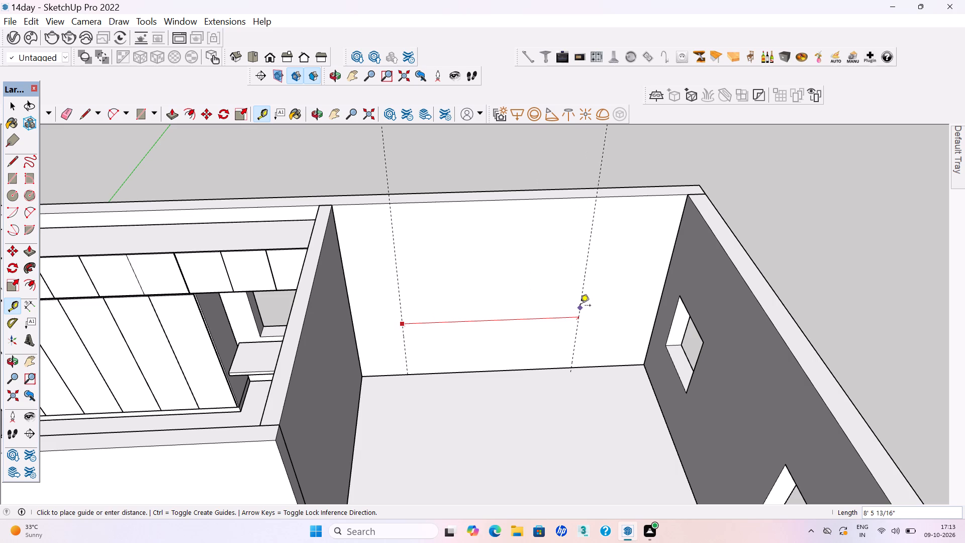
click(580, 306)
Add a horizontal guide on the same wall about 2' 9 1/2" above the floor edge.
scroll(578, 377, up, 6)
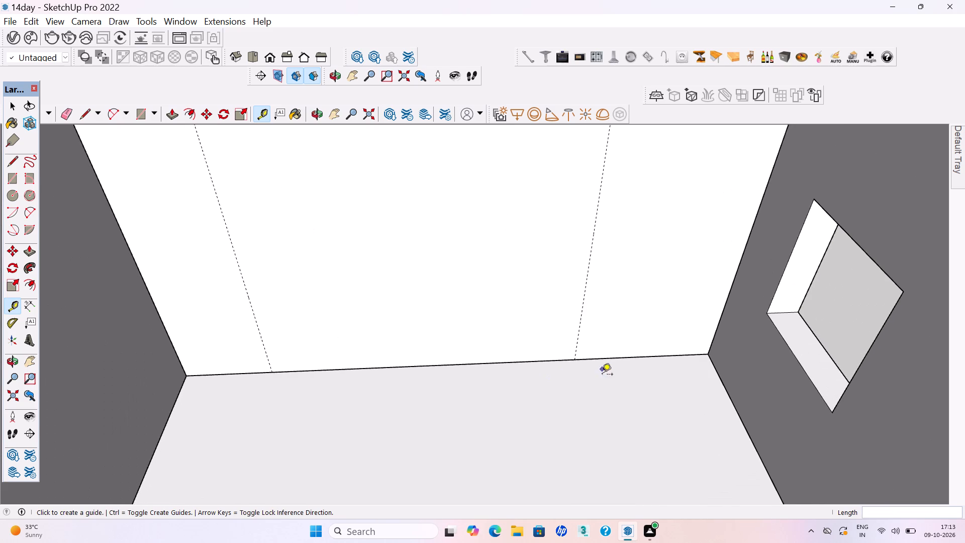
middle_drag(602, 377, 598, 396)
scroll(671, 373, down, 8)
middle_drag(567, 373, 547, 343)
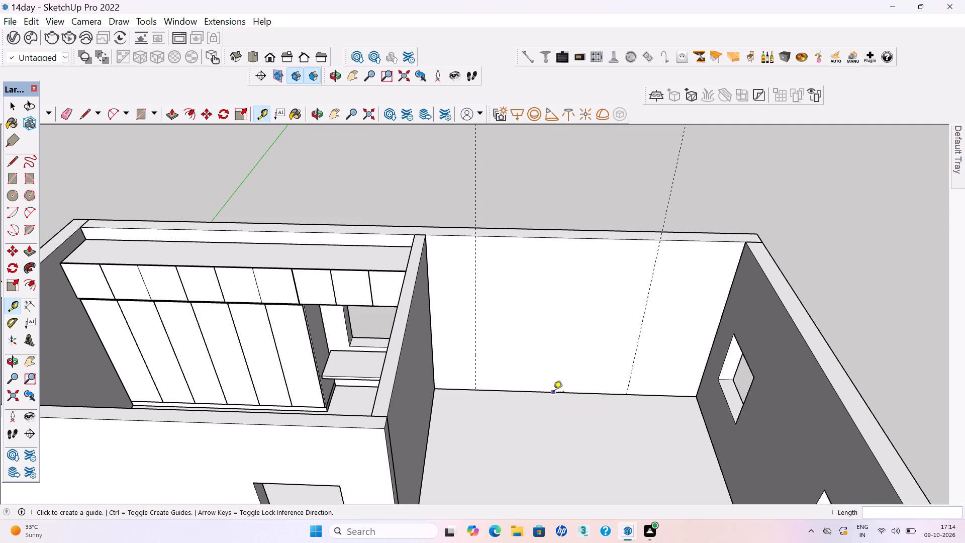
scroll(553, 393, up, 1)
click(553, 393)
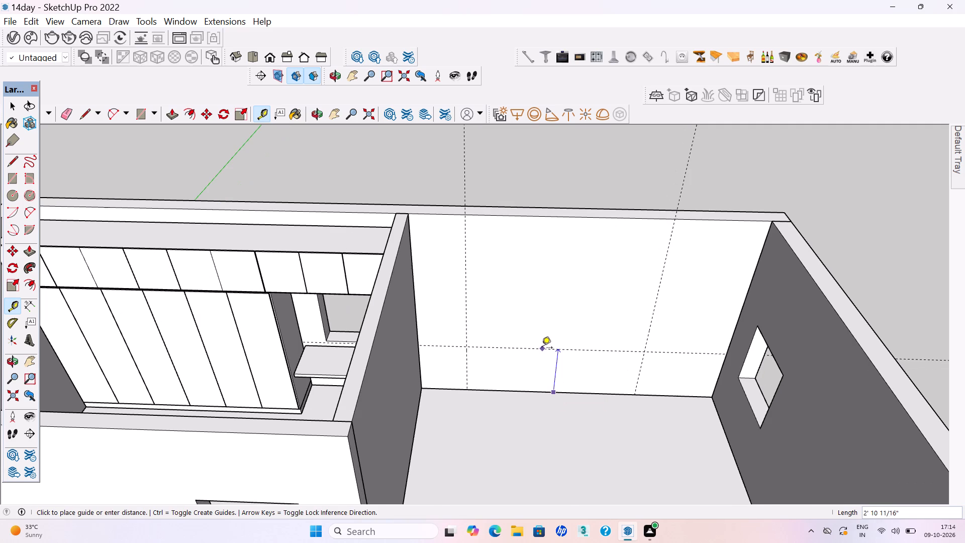
click(541, 350)
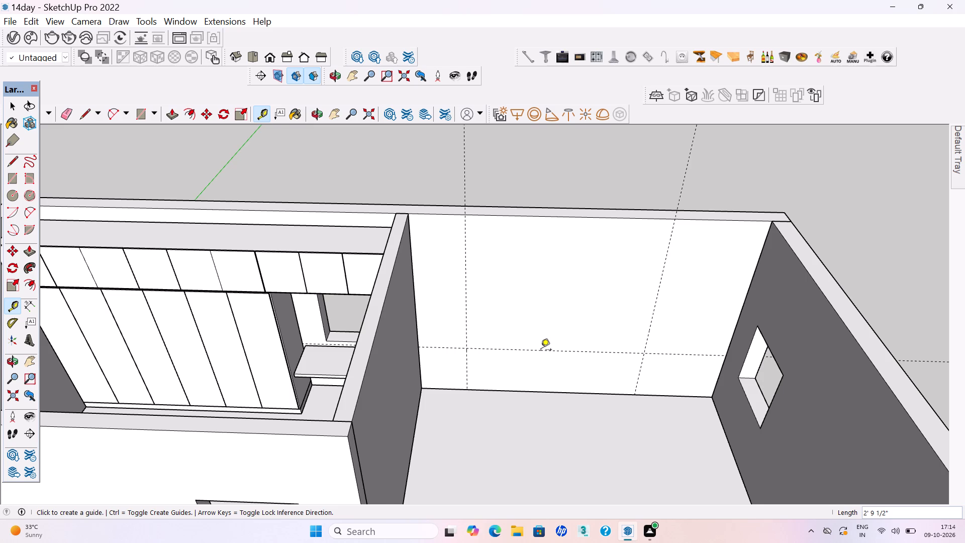
Draw a rectangle about 8' 6" by 2' 9 1/2" on the wall, between the vertical guides and from the horizontal guide to the floor.
scroll(514, 349, down, 1)
middle_drag(500, 342, 497, 332)
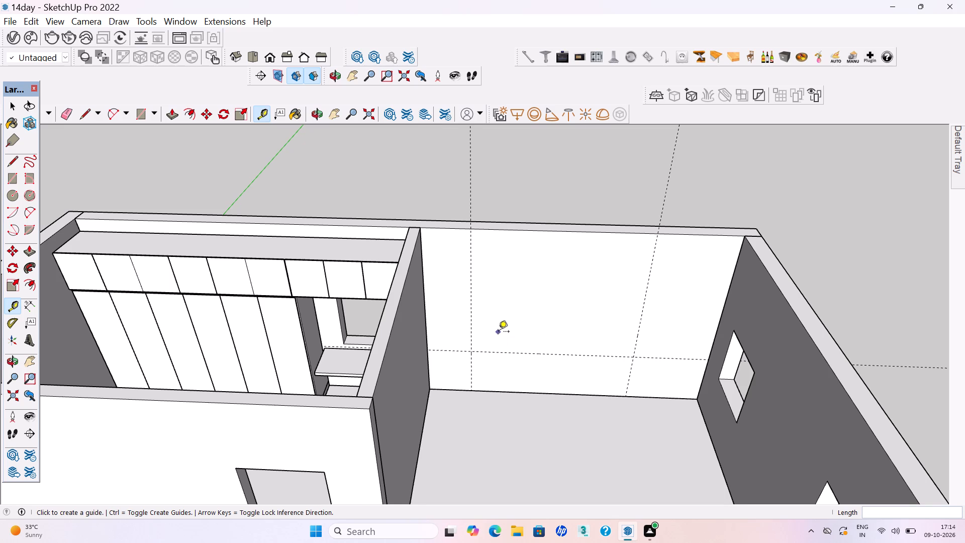
scroll(505, 345, down, 1)
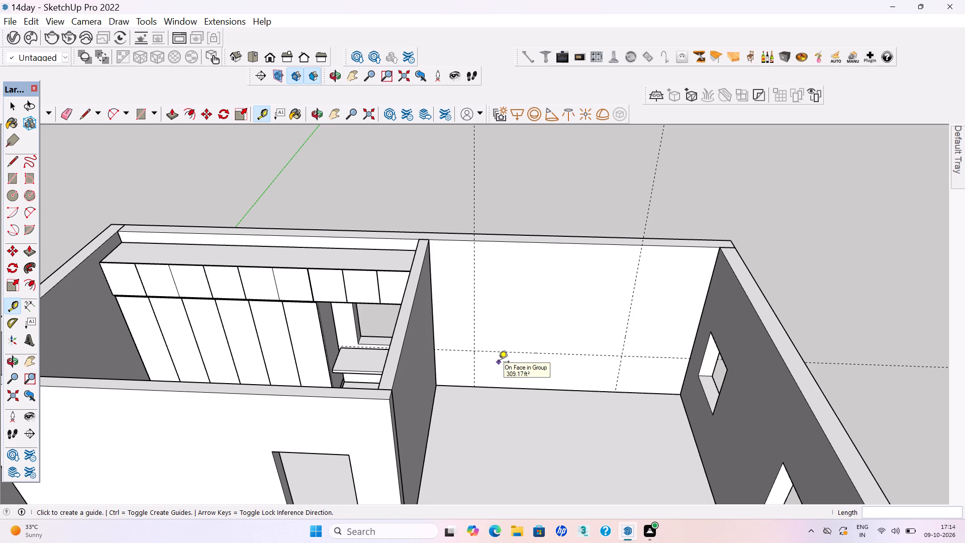
scroll(499, 363, down, 1)
middle_drag(458, 268, 457, 307)
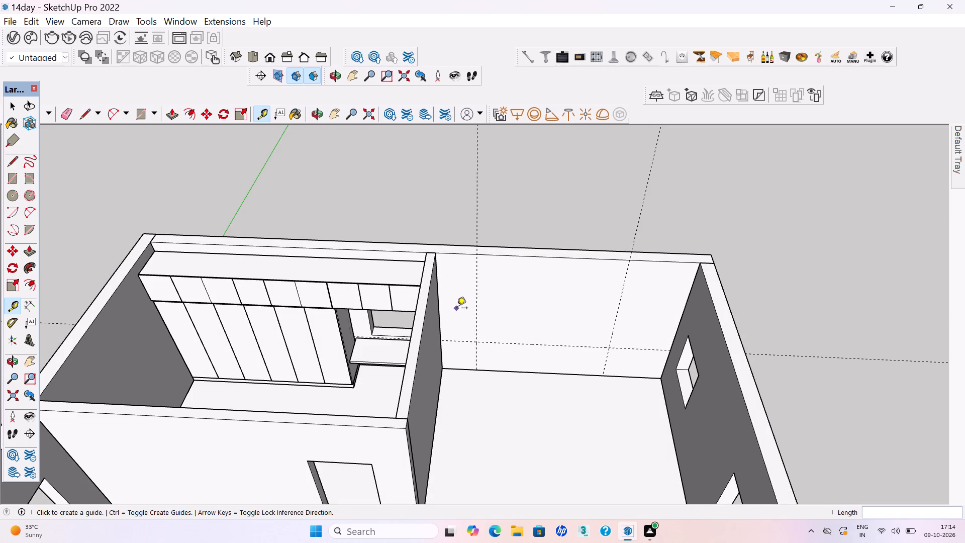
scroll(514, 345, up, 2)
key(r)
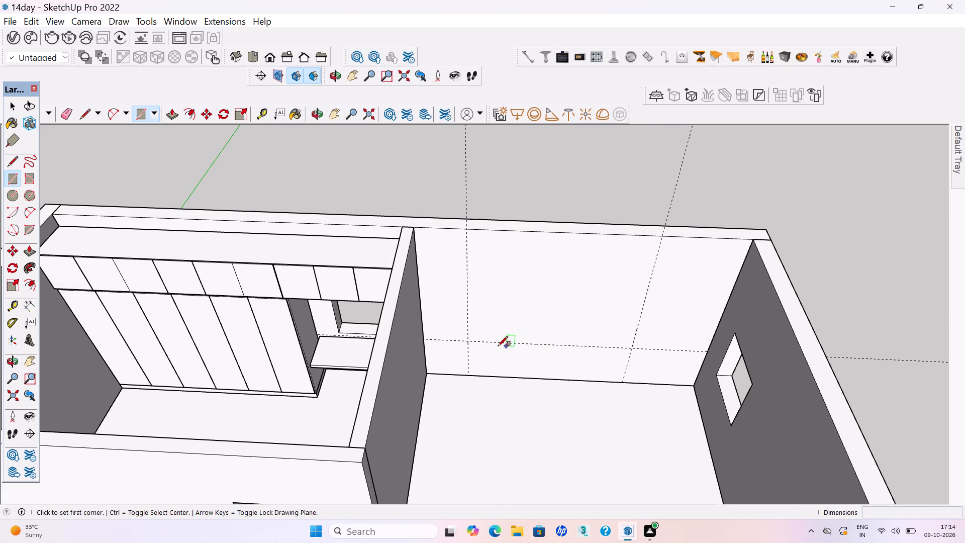
click(468, 342)
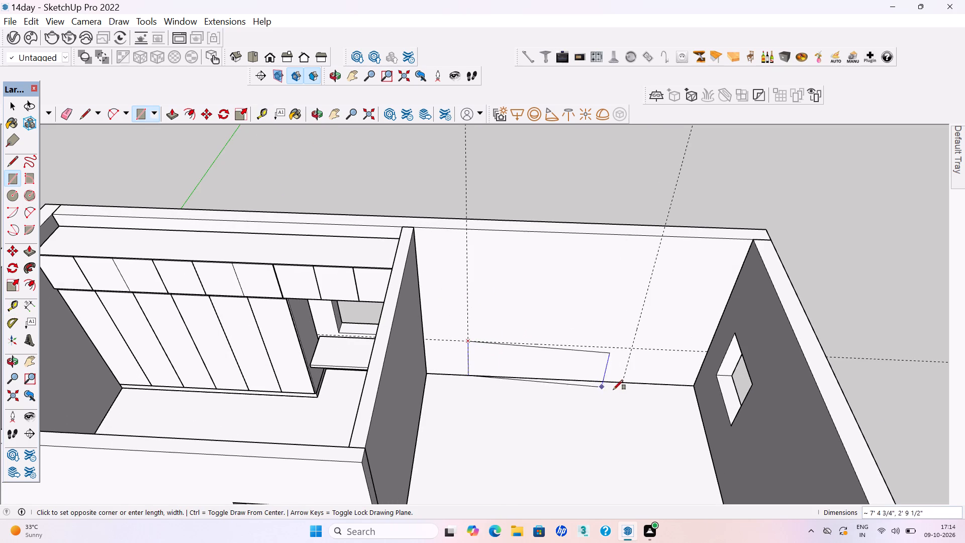
click(621, 383)
Make the new wall rectangle and its edges a group and select it.
key(space)
double_click(539, 369)
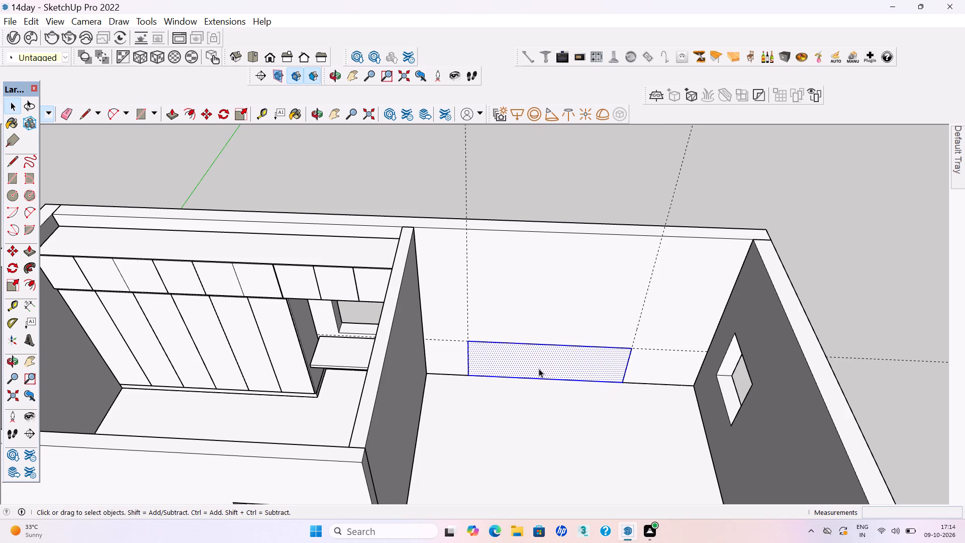
right_click(539, 369)
click(564, 229)
click(545, 369)
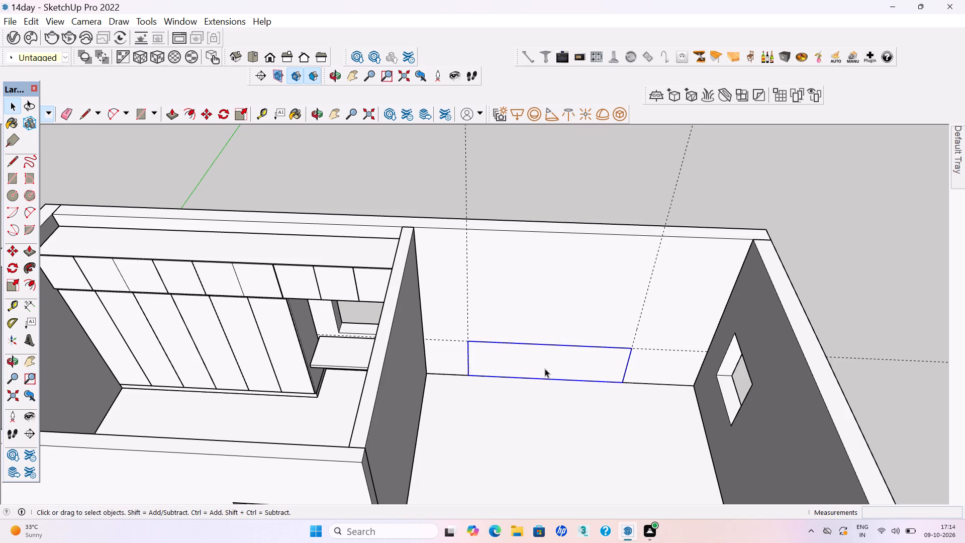
Open the wall rectangle's group for editing.
click(545, 369)
click(542, 368)
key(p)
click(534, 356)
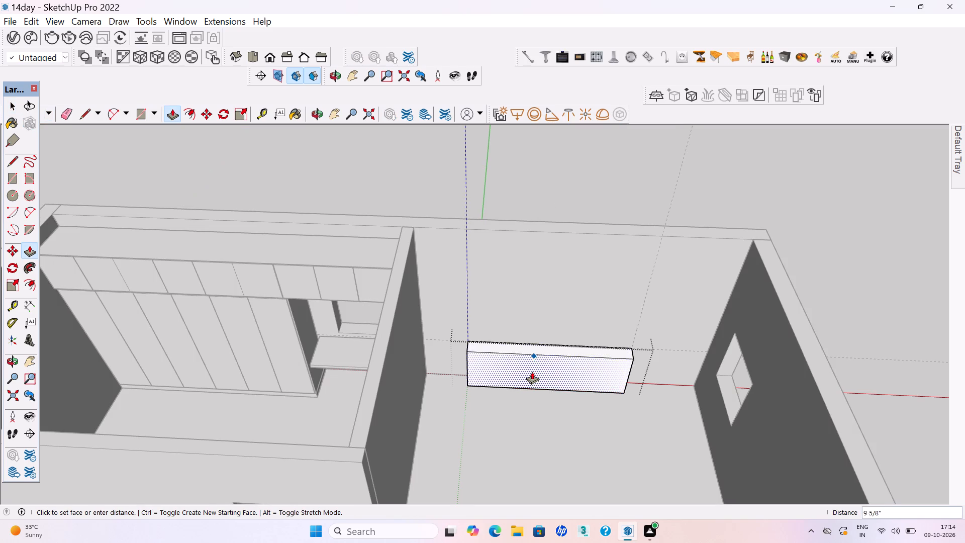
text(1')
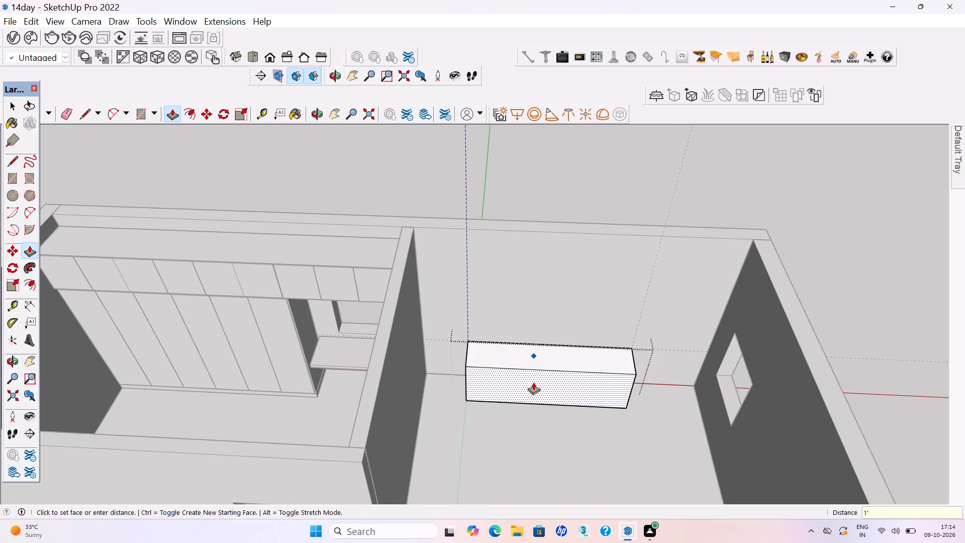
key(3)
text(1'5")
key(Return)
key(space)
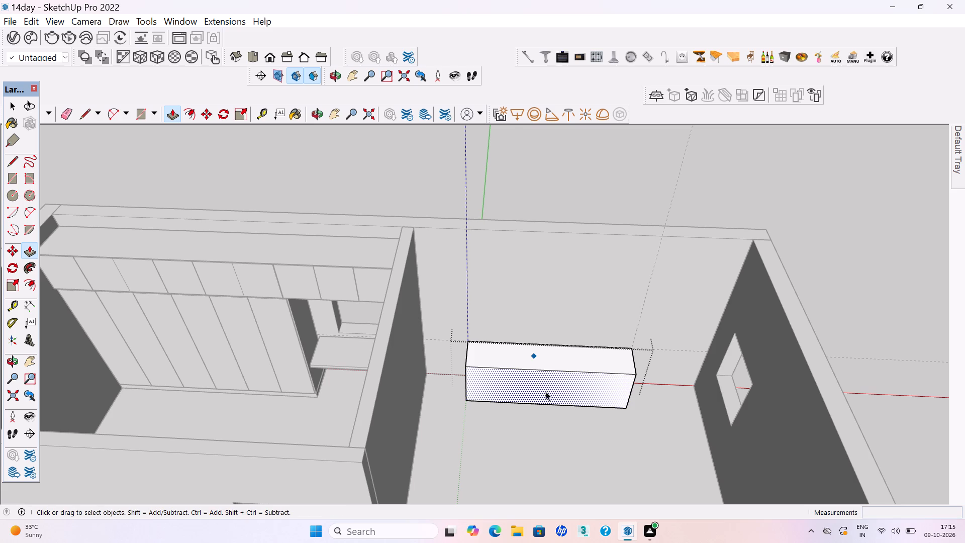
Extrude the rectangle's face 1' 5" out from the wall into the room to form a box.
scroll(548, 400, down, 2)
click(524, 369)
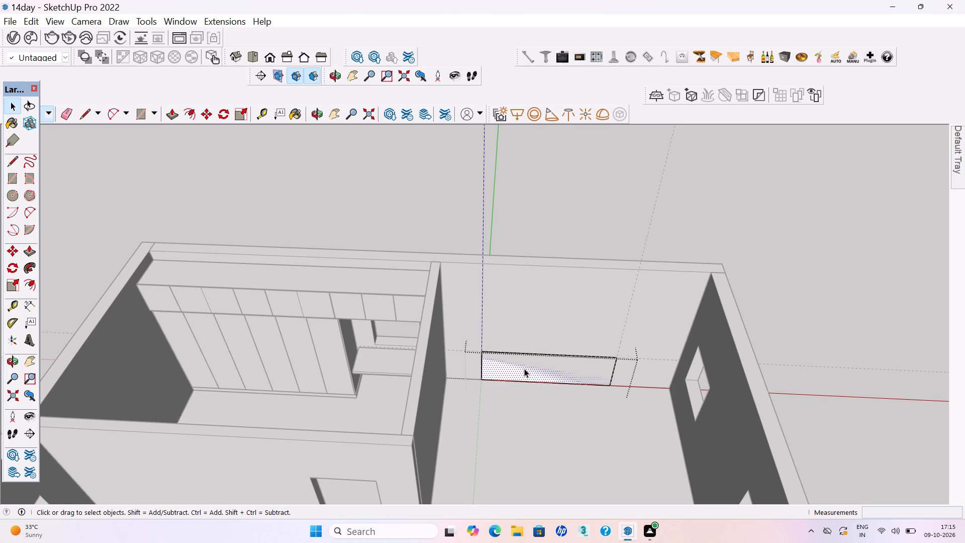
key(p)
click(518, 366)
text(1'5")
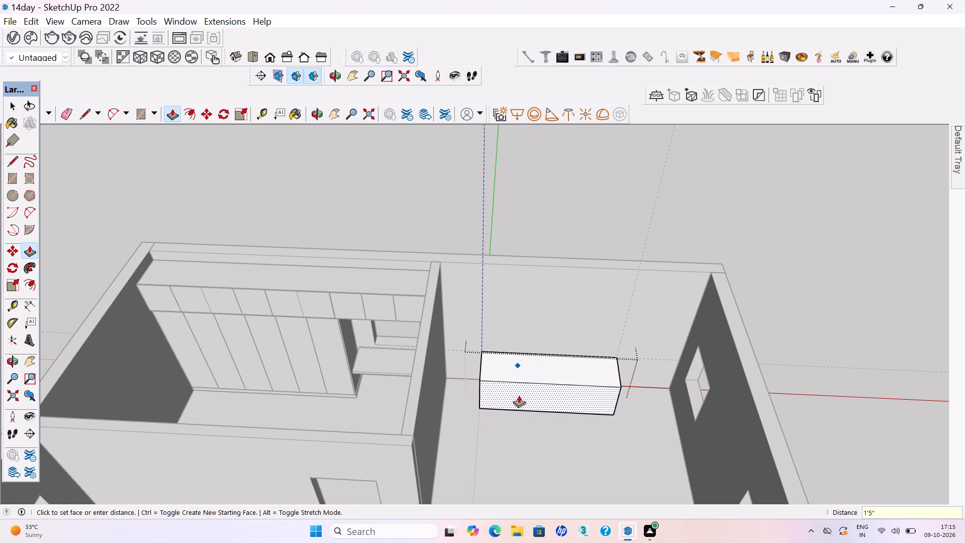
key(Return)
key(space)
Offset the outline of the box's front face 18 mm inward.
click(502, 374)
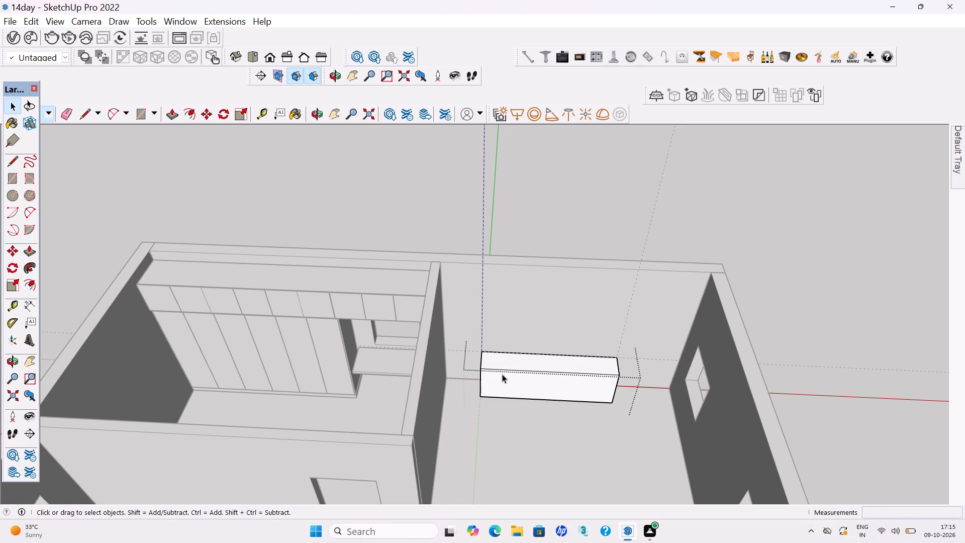
key(f)
click(502, 378)
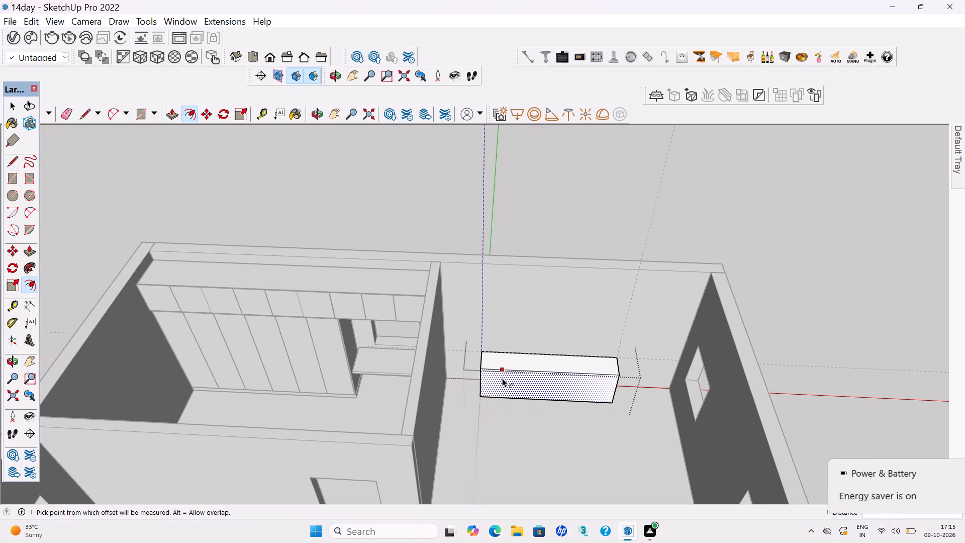
text(18)
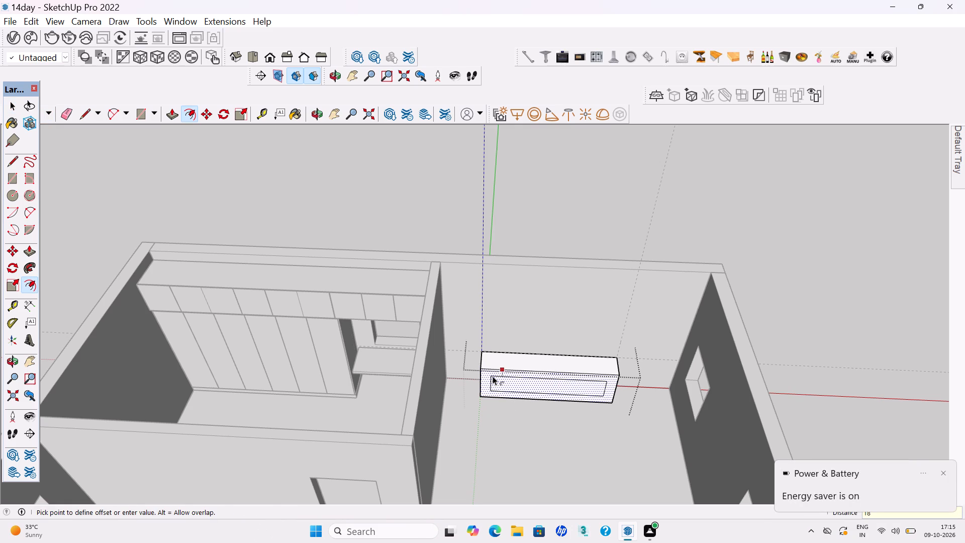
text(mm)
key(Return)
key(space)
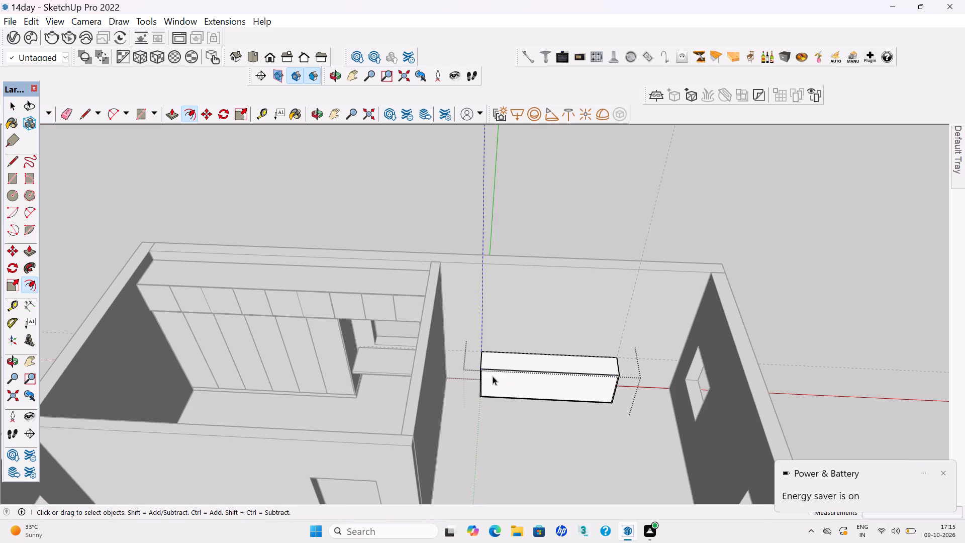
Push the inset front face back toward the wall to hollow out the box, and leave the group.
click(498, 383)
key(p)
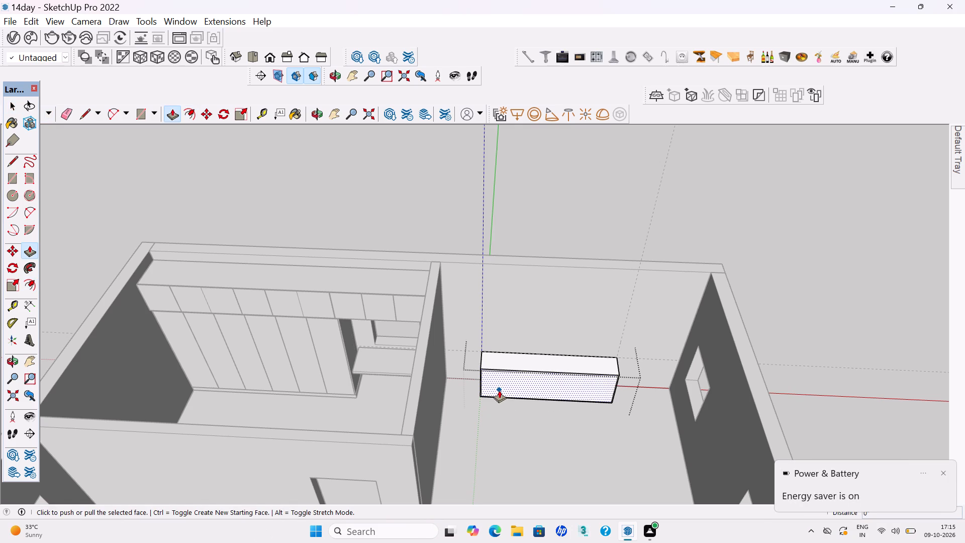
click(499, 390)
click(495, 377)
key(space)
click(532, 231)
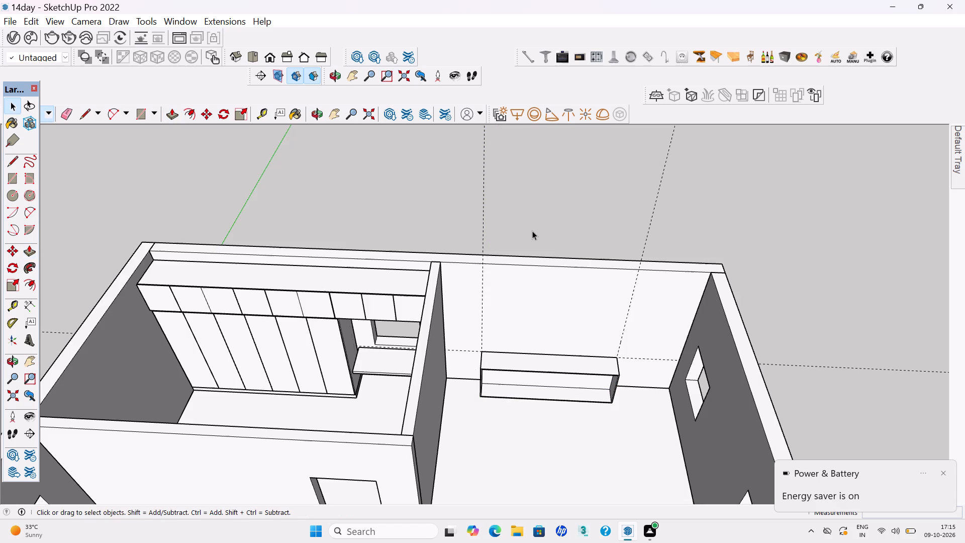
Save the model.
key(ctrl+s)
key(ctrl+s)
key(ctrl+s)
scroll(512, 267, down, 5)
middle_drag(511, 333, 508, 279)
click(518, 254)
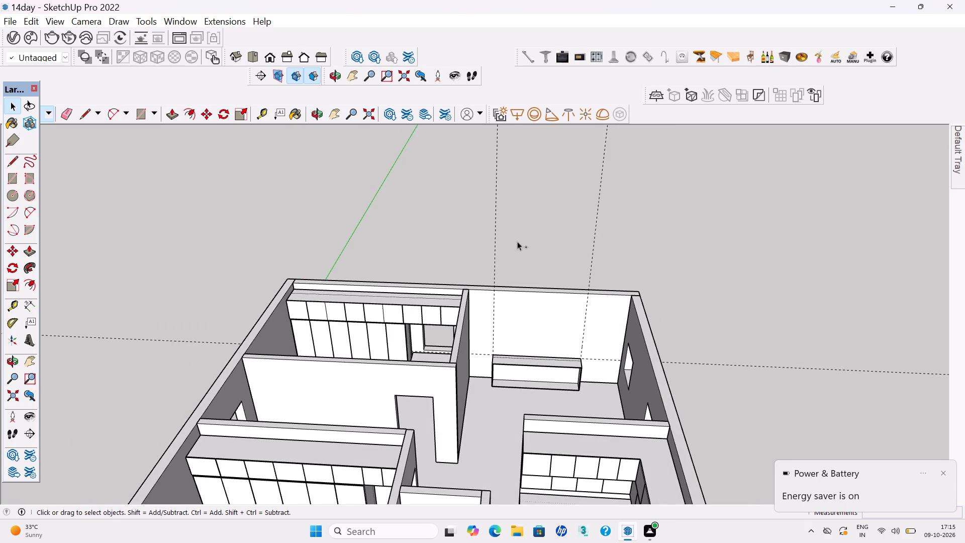
key(ctrl+s)
key(ctrl+s)
Examine the open box unit and its position within the surrounding rooms.
scroll(619, 457, down, 7)
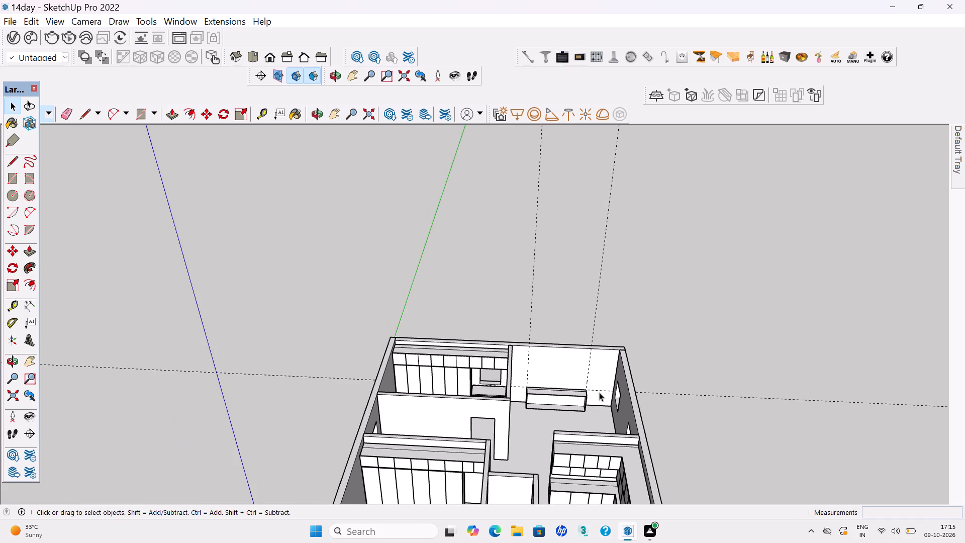
scroll(629, 386, down, 1)
middle_drag(649, 377, 621, 398)
middle_drag(619, 397, 615, 390)
scroll(589, 404, up, 5)
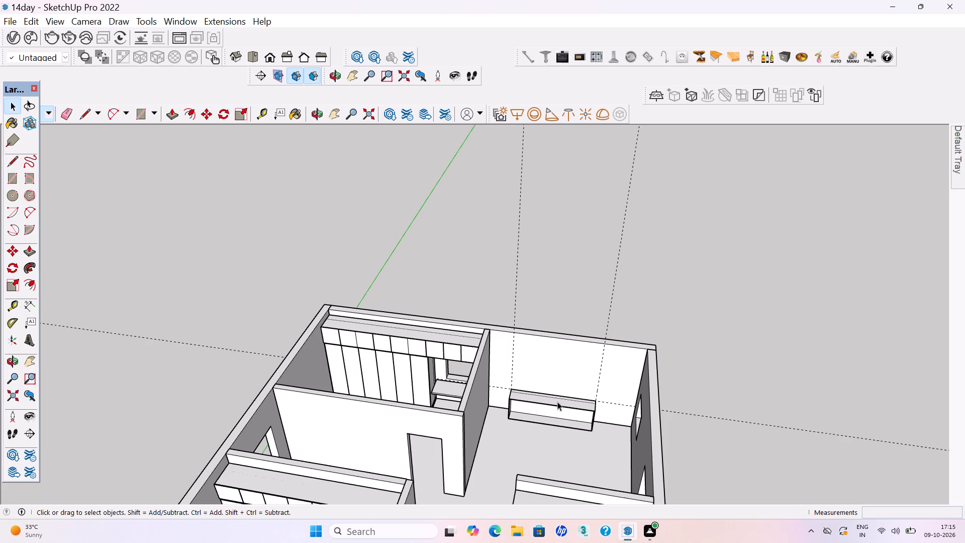
click(557, 402)
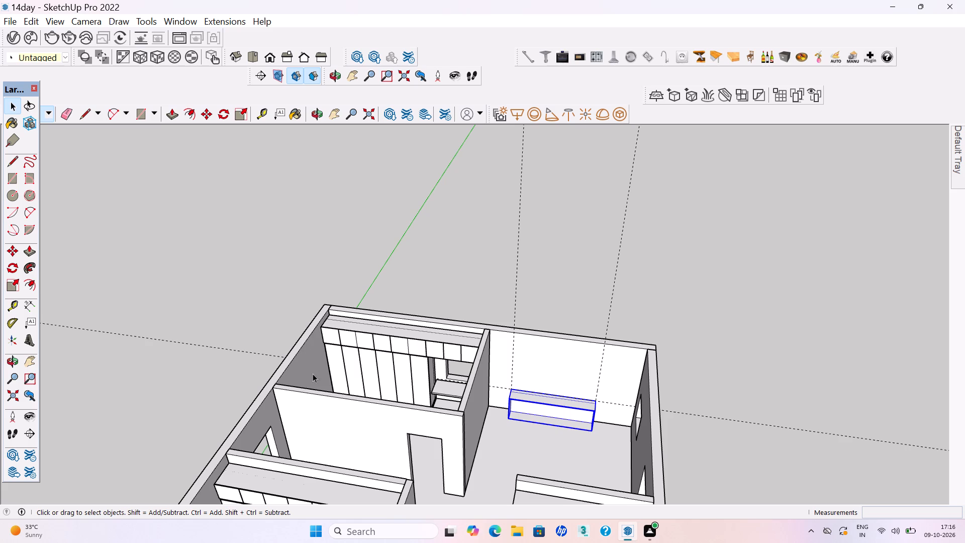
scroll(302, 477, down, 2)
scroll(346, 497, down, 2)
middle_drag(470, 491, 505, 460)
scroll(506, 459, up, 4)
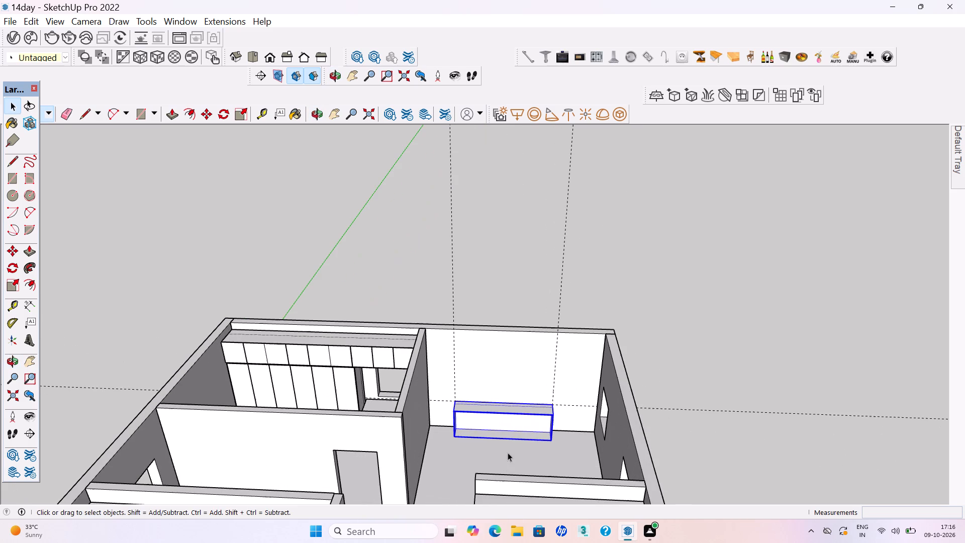
click(674, 471)
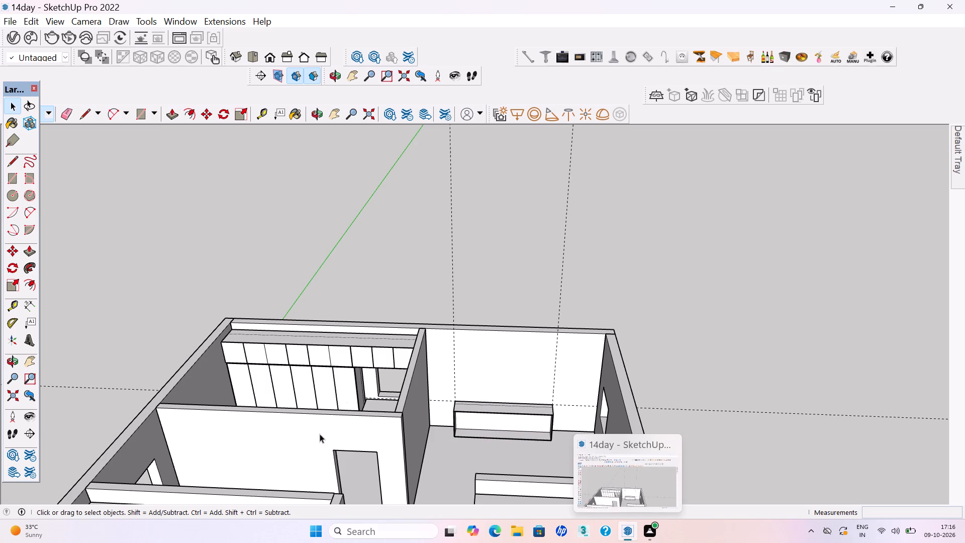
click(613, 293)
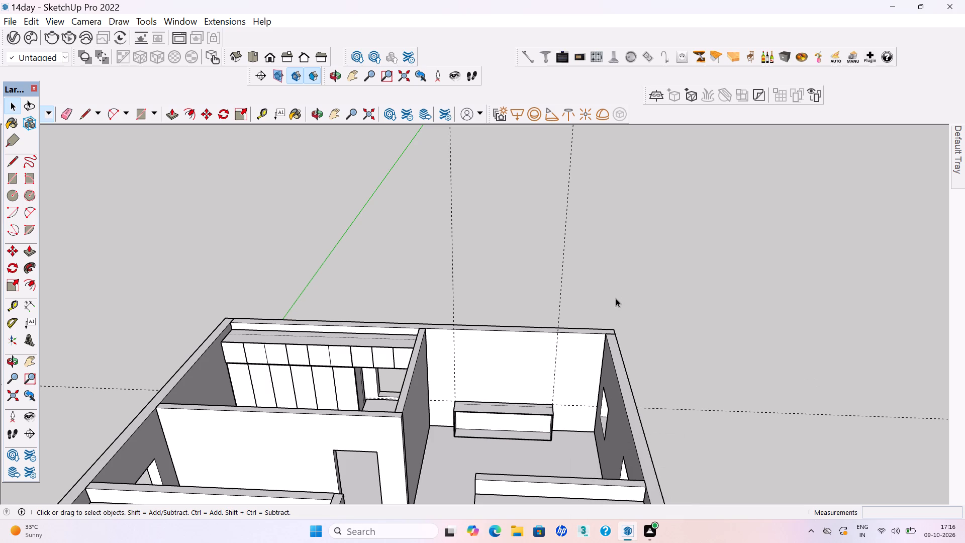
Place two vertical guides across the unit's front, about 2' 11 1/2" from its partition-side end and about 2' 11" farther along.
scroll(581, 491, down, 1)
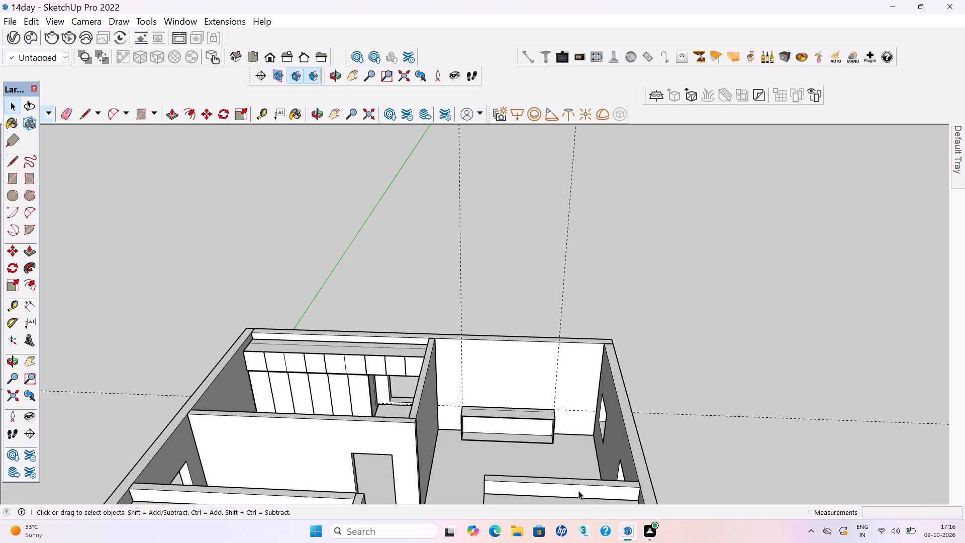
middle_drag(535, 378, 533, 392)
scroll(500, 425, up, 8)
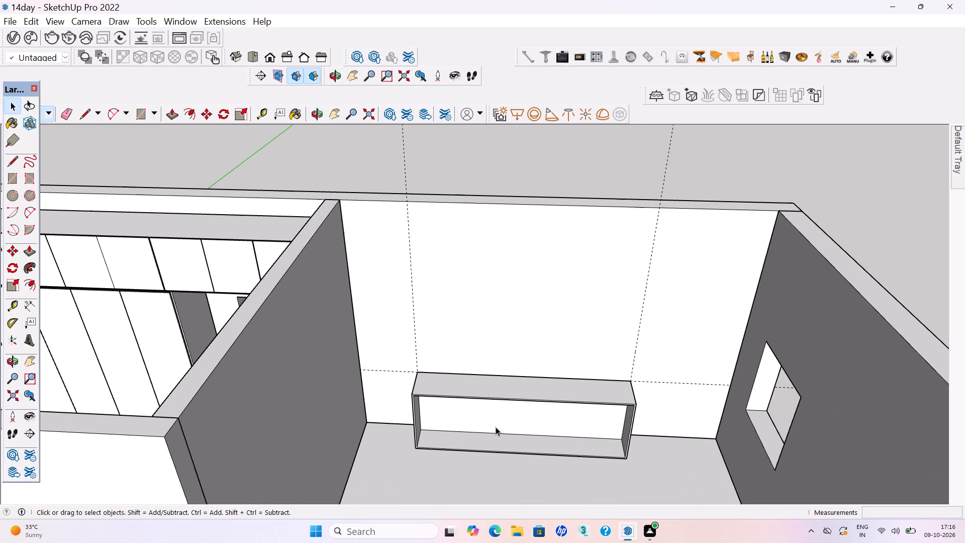
key(t)
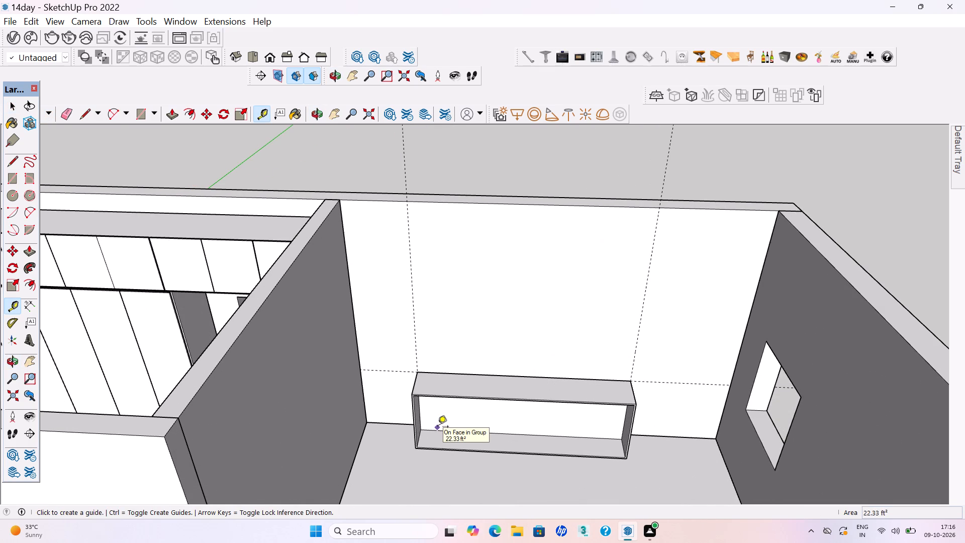
click(414, 423)
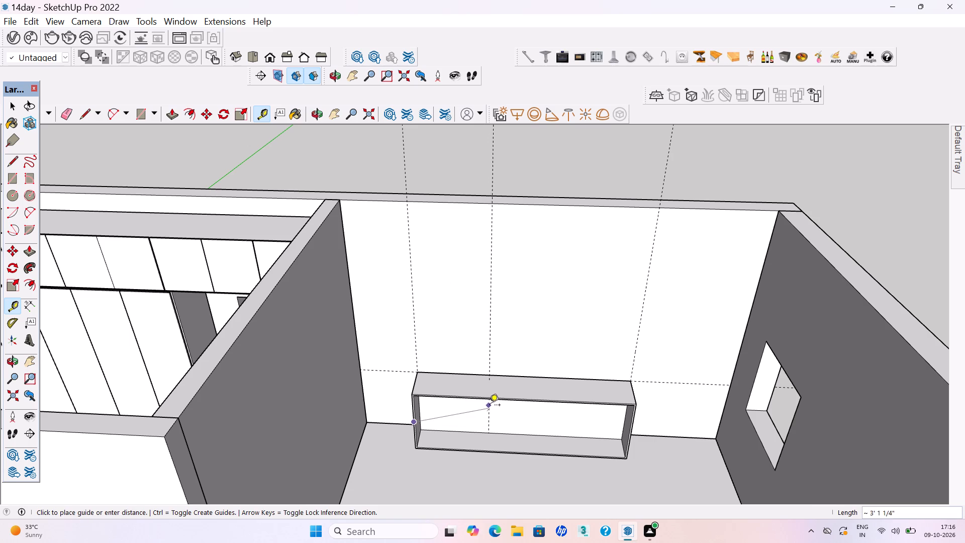
click(489, 401)
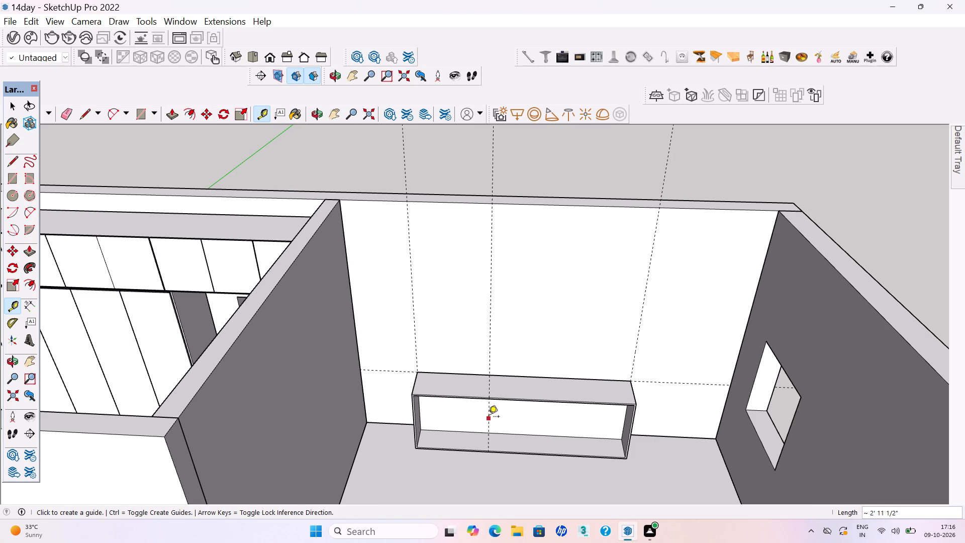
click(489, 416)
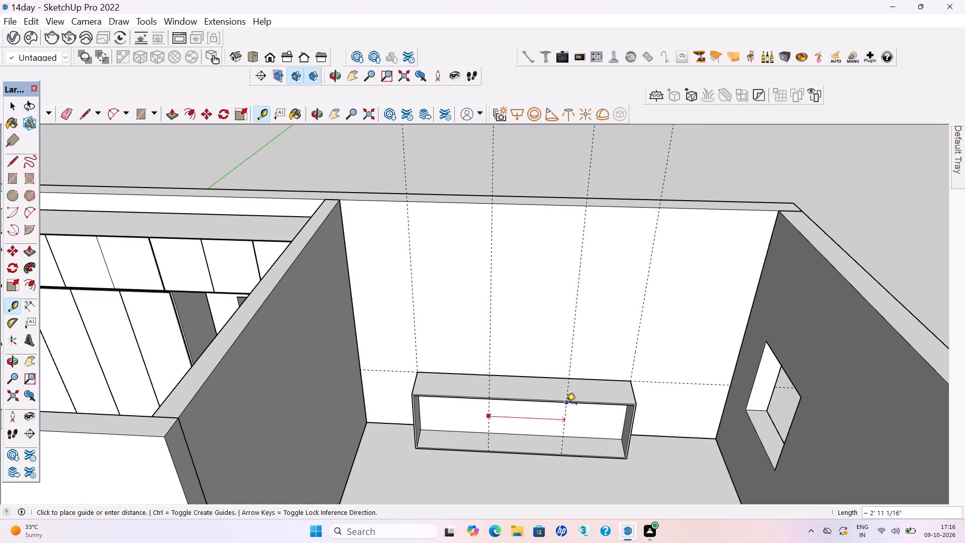
click(566, 405)
Draw a rectangle about 2' 11 1/2" by 2' 8 13/16" on the unit's front, from its partition-side upper corner to the first guide.
scroll(492, 441, up, 2)
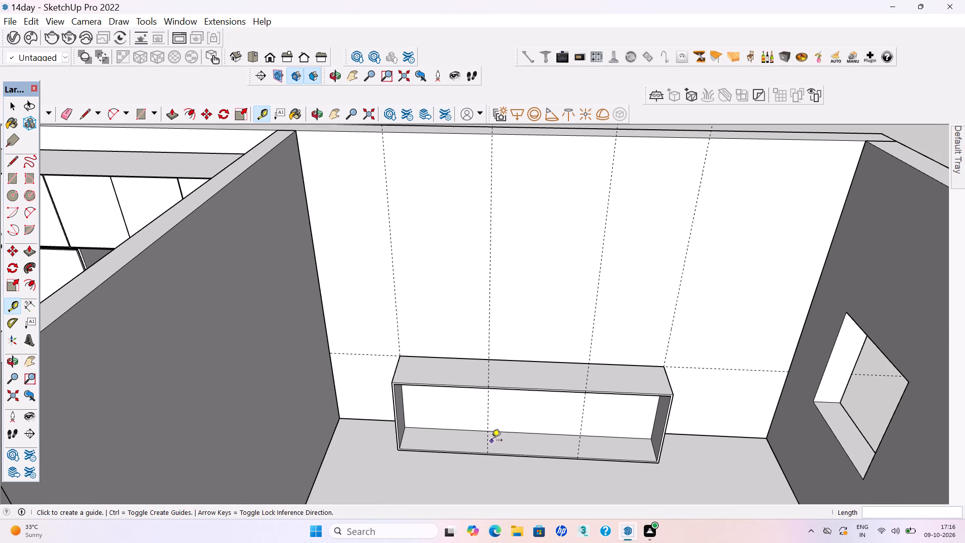
key(r)
scroll(401, 418, up, 8)
scroll(389, 369, up, 3)
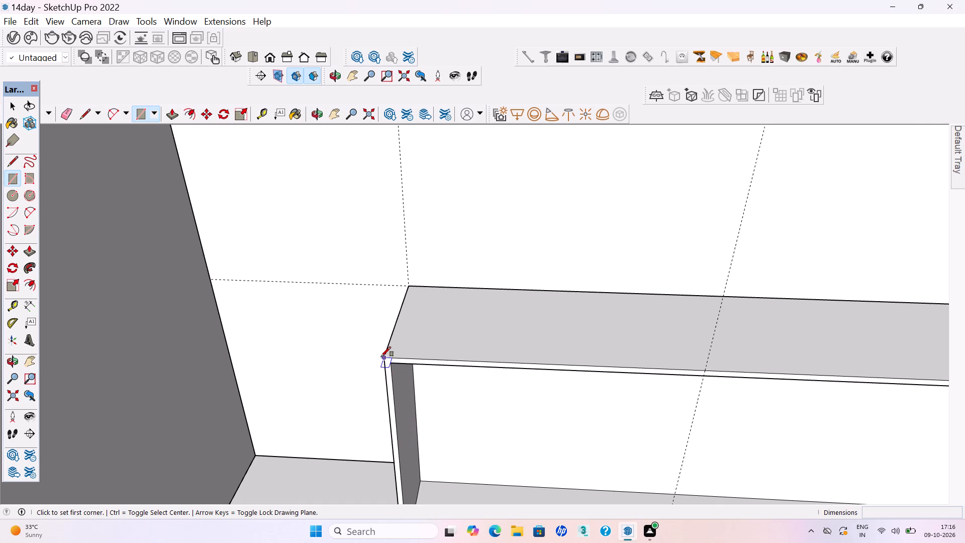
click(383, 358)
scroll(400, 374, down, 7)
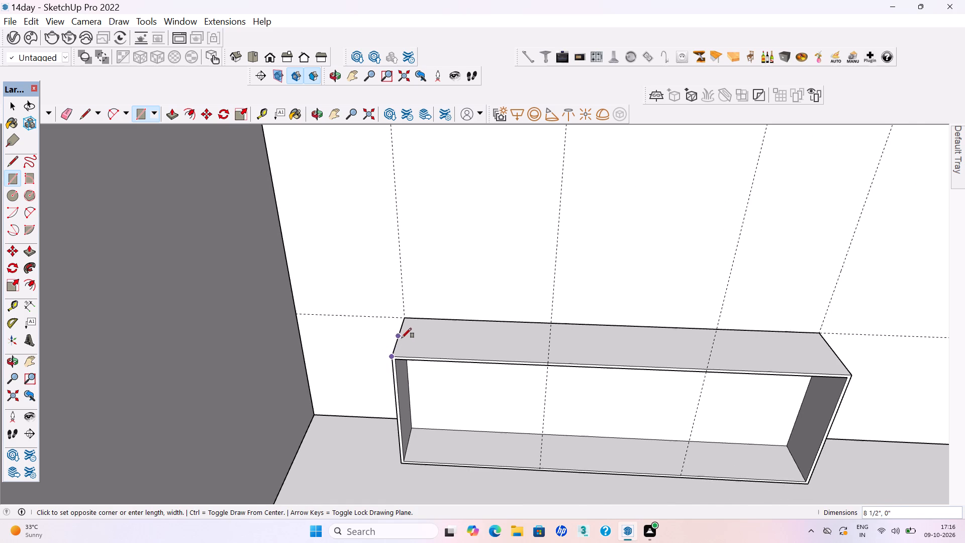
click(540, 466)
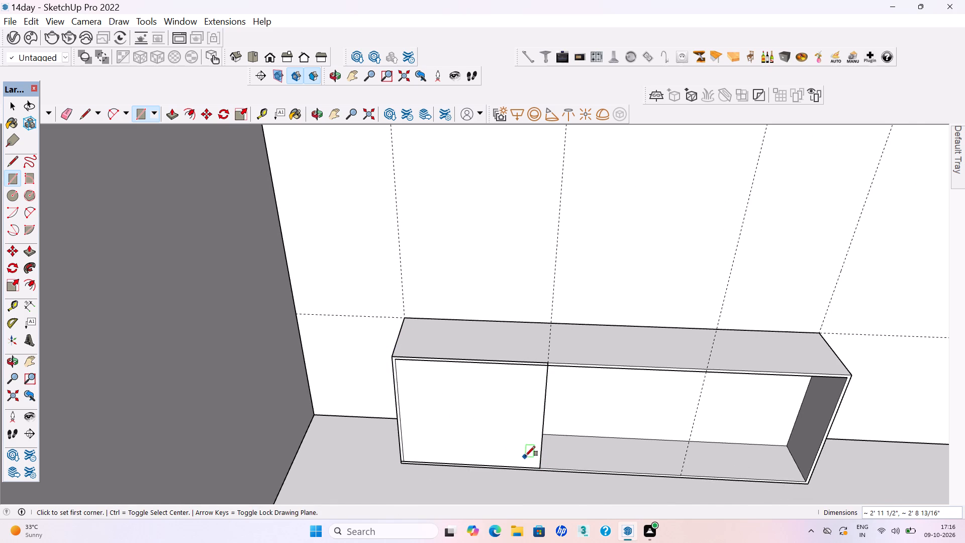
Extrude the front rectangle 18 mm outward as a shutter panel.
key(p)
click(478, 423)
text(18mmm)
key(BackSpace)
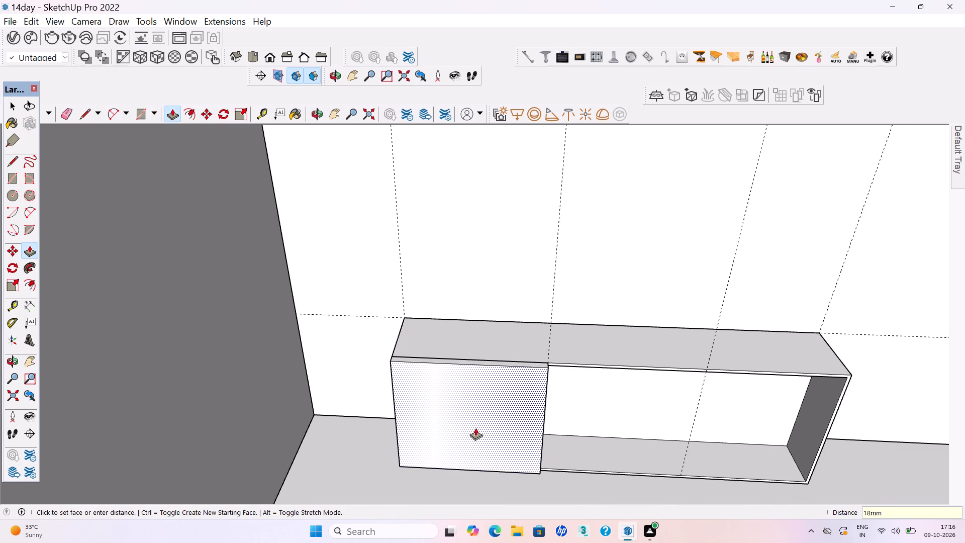
key(Return)
scroll(430, 413, down, 3)
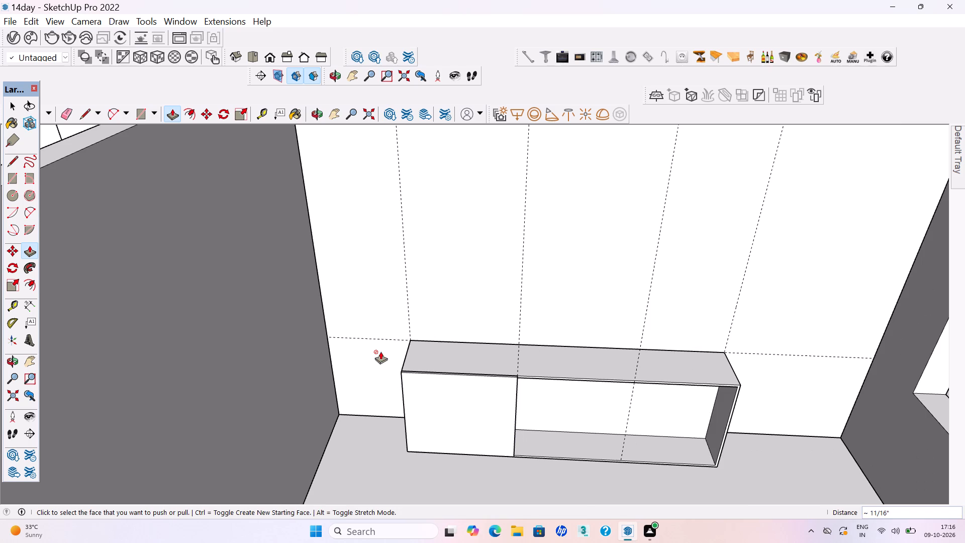
key(space)
Make the first shutter panel, at the unit's partition-side end, into a group.
scroll(517, 399, up, 5)
middle_drag(501, 392, 491, 421)
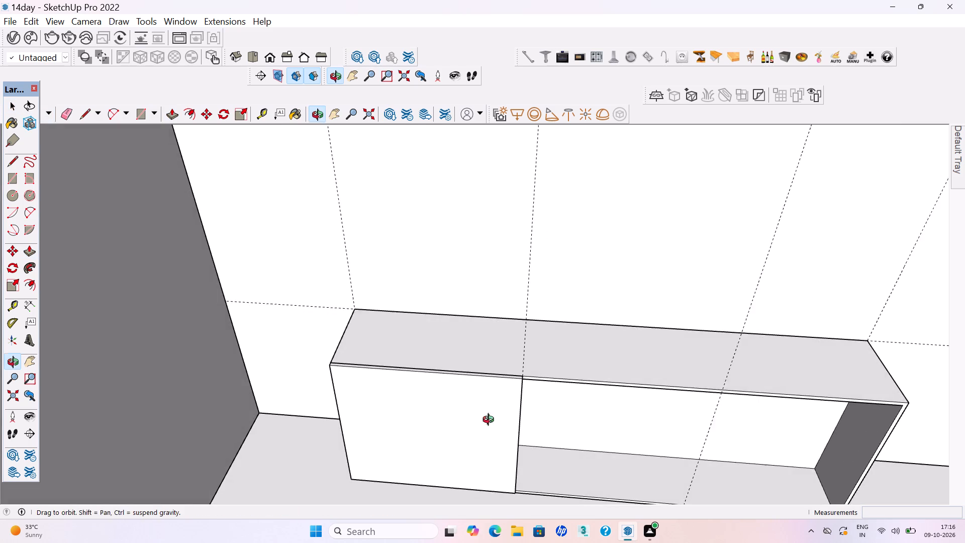
middle_drag(491, 421, 490, 422)
scroll(499, 418, up, 3)
triple_click(487, 402)
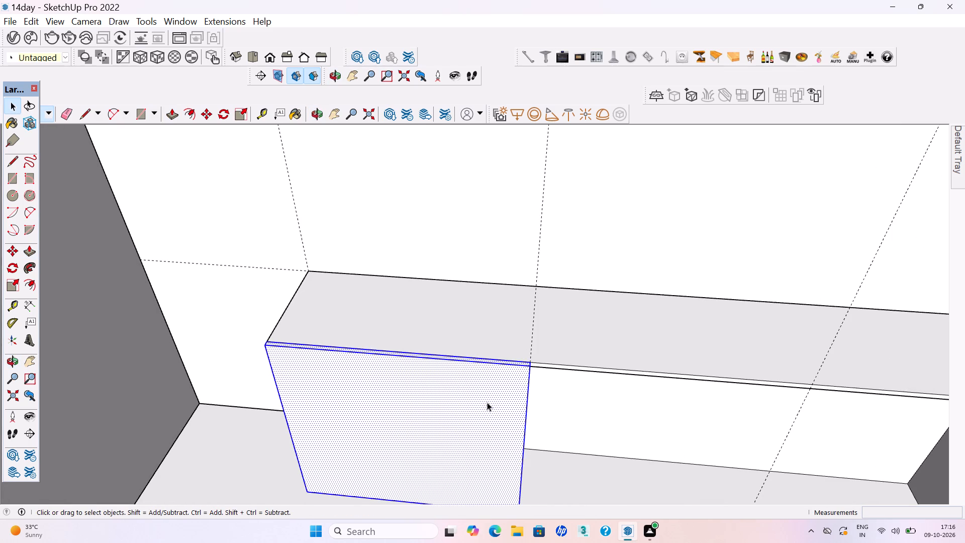
right_click(487, 402)
click(519, 248)
scroll(363, 327, down, 2)
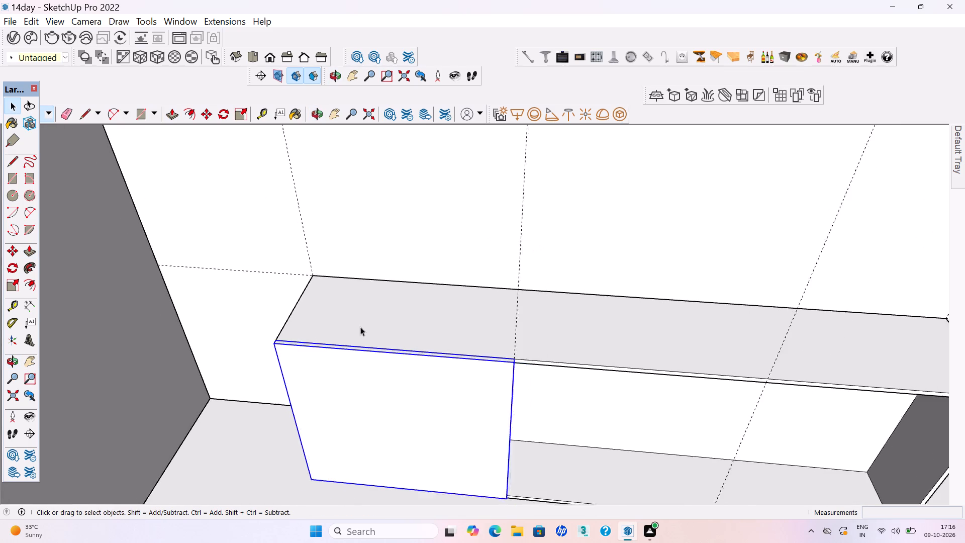
scroll(360, 327, down, 15)
click(728, 311)
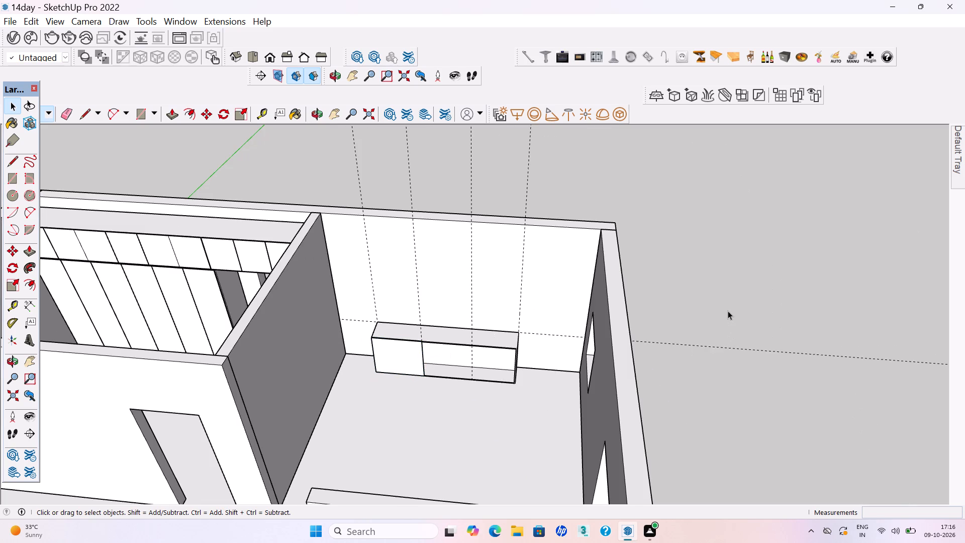
Save the model.
key(ctrl+s)
key(ctrl+s)
key(ctrl+s)
key(ctrl+s)
key(ctrl+s)
key(ctrl+s)
key(ctrl+s)
key(ctrl+s)
key(ctrl+s)
key(ctrl+s)
key(ctrl+s)
key(ctrl+s)
key(ctrl+s)
key(ctrl+s)
key(ctrl+s)
key(ctrl+s)
key(ctrl+s)
key(ctrl+s)
key(ctrl+s)
key(ctrl+s)
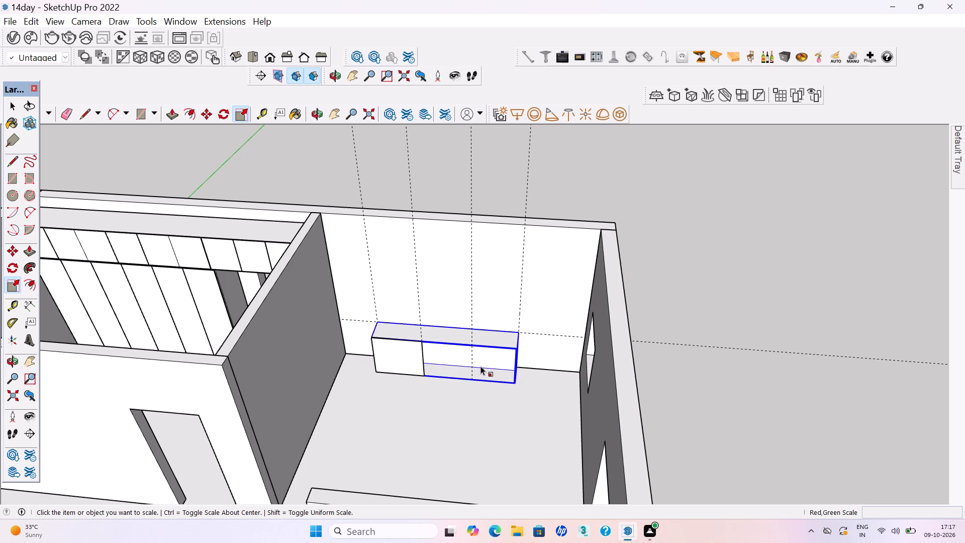
middle_drag(481, 360, 495, 347)
key(space)
click(699, 317)
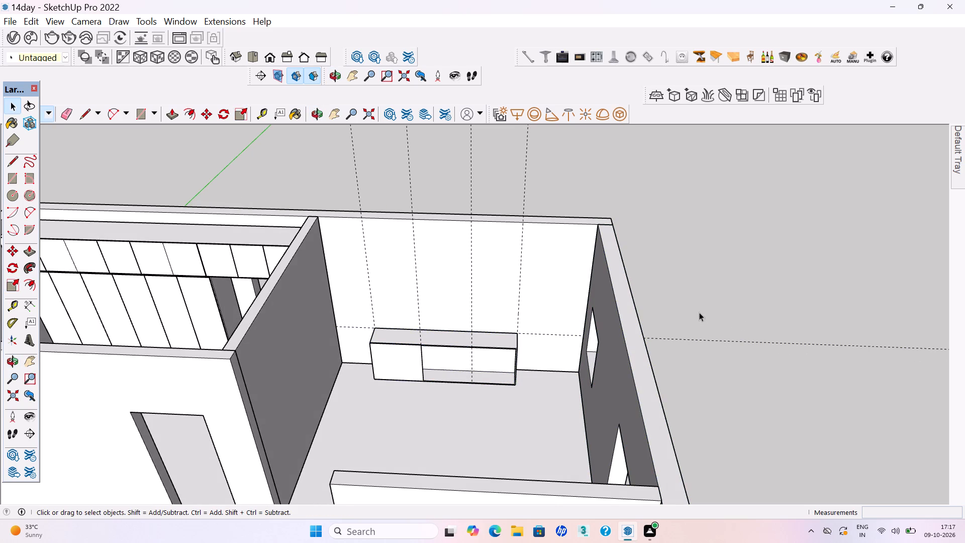
key(ctrl+s)
key(ctrl+s)
Draw a rectangle about 2' 8 13/16" high on the unit's front, from the first shutter's upper corner to the second vertical guide.
scroll(465, 377, up, 3)
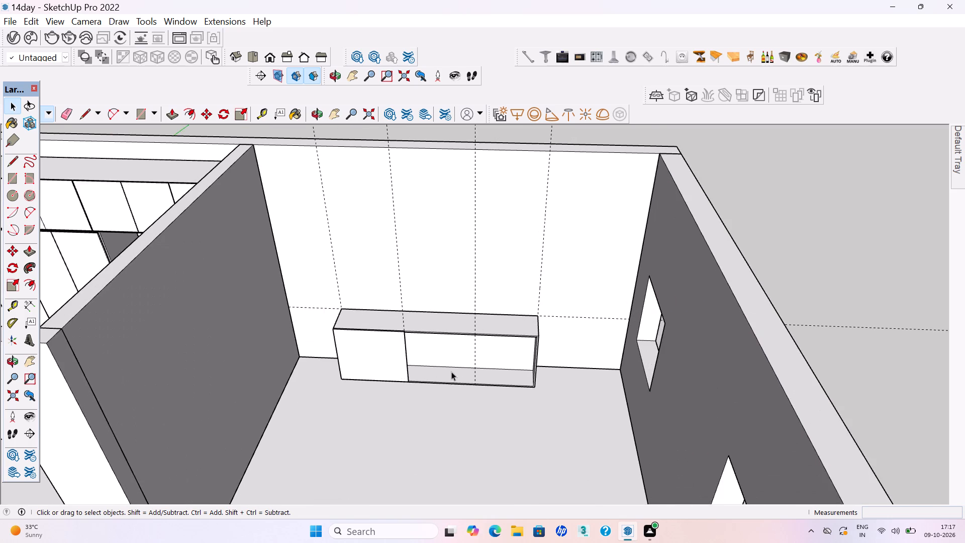
scroll(447, 372, up, 1)
key(r)
scroll(410, 355, up, 6)
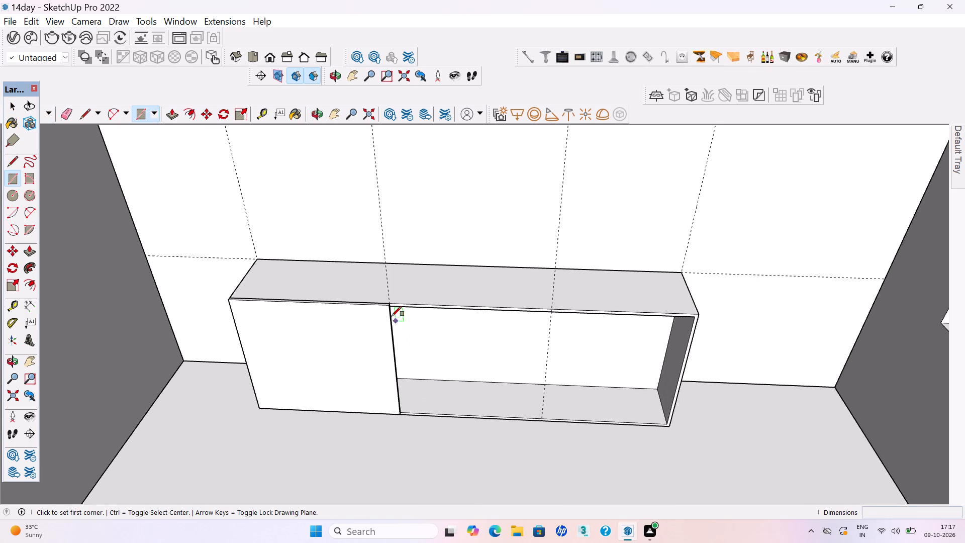
scroll(391, 314, up, 10)
scroll(388, 291, up, 13)
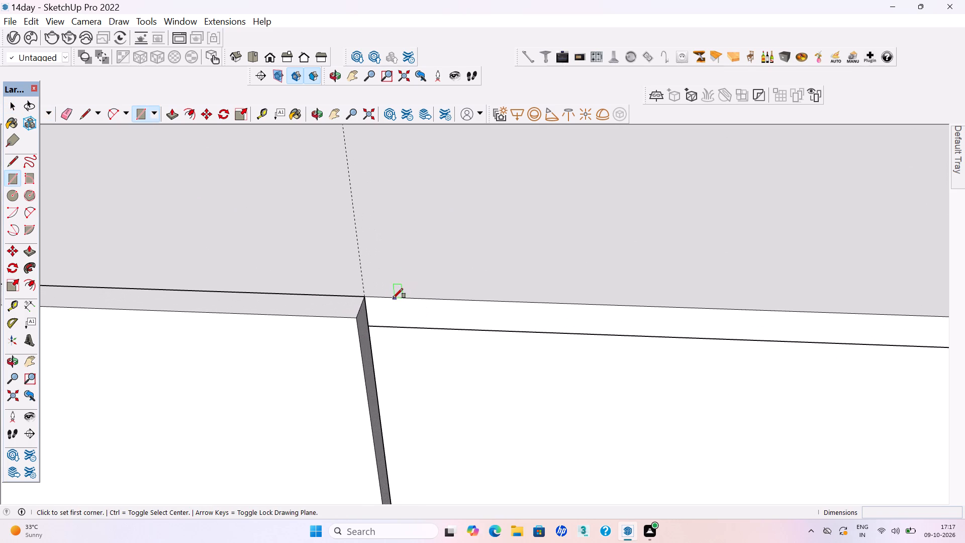
click(370, 299)
scroll(365, 288, down, 5)
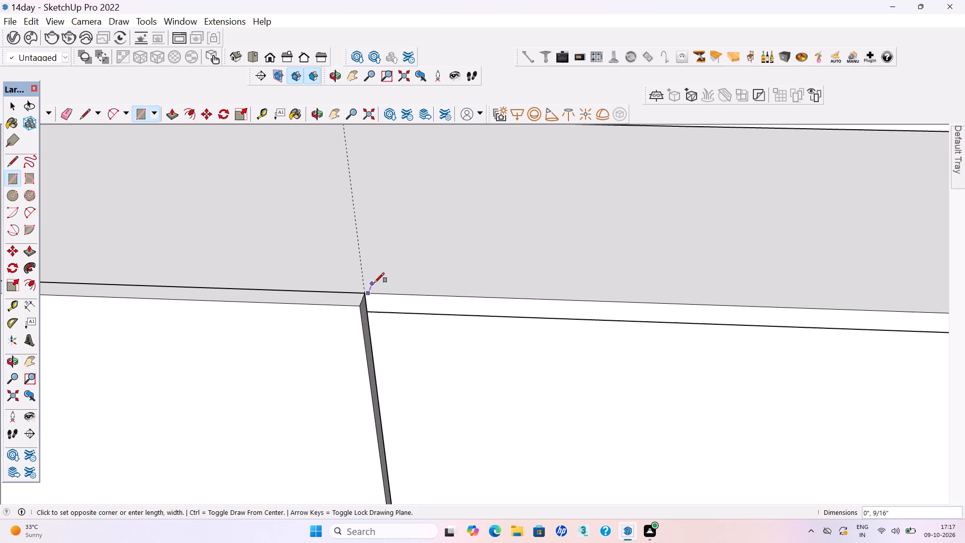
scroll(374, 283, down, 18)
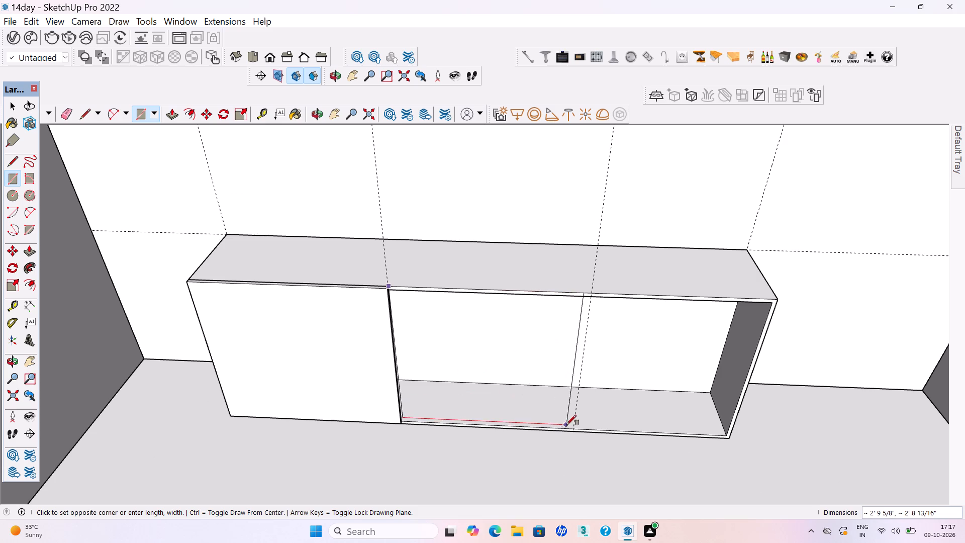
click(572, 425)
Extrude the middle front rectangle outward, flush with the first shutter panel's face.
key(p)
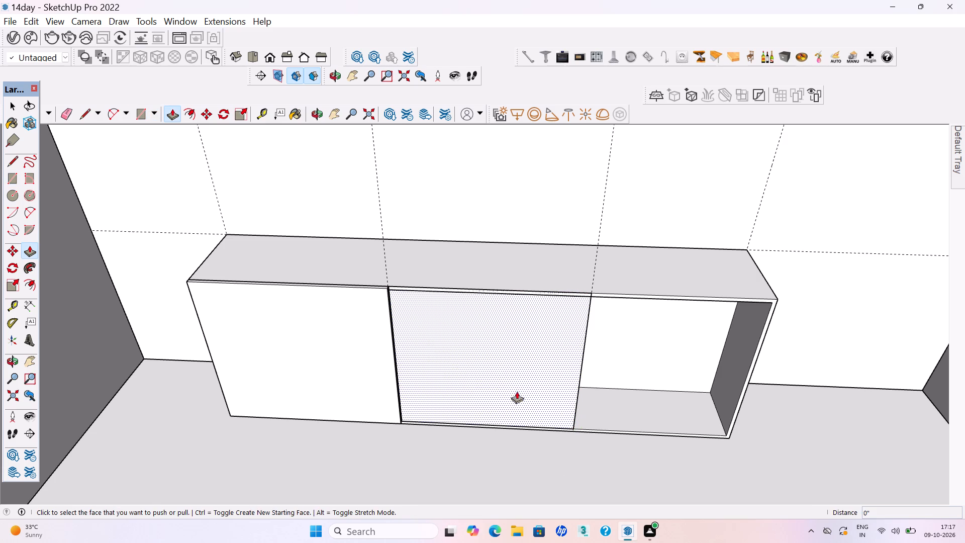
click(431, 339)
click(348, 324)
key(space)
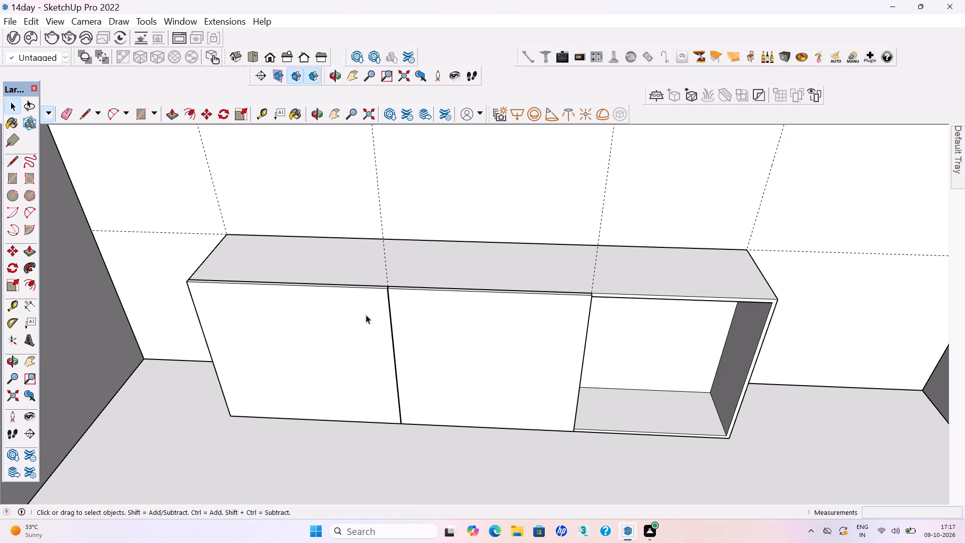
Make the middle shutter panel into a group and save the model.
middle_drag(403, 296, 405, 361)
scroll(435, 338, up, 4)
triple_click(435, 338)
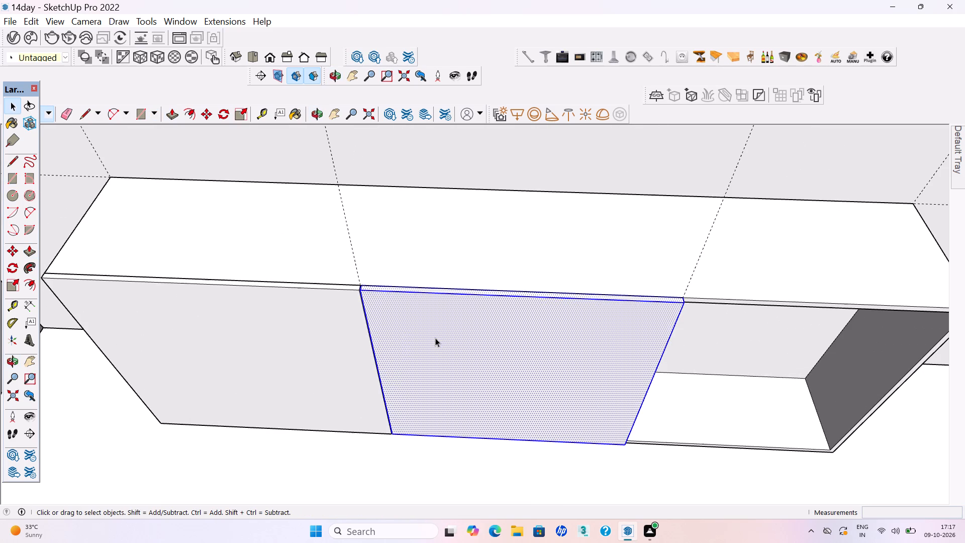
right_click(436, 338)
click(465, 186)
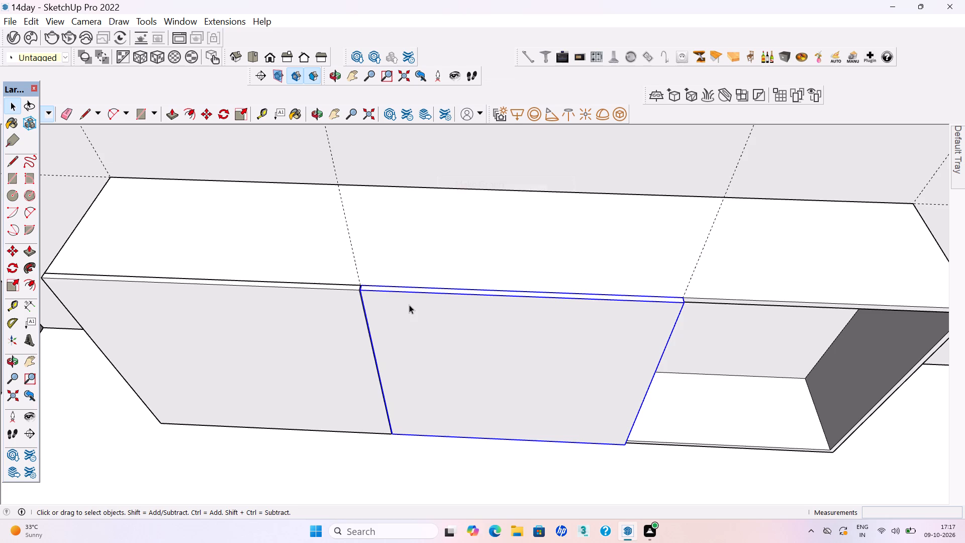
scroll(411, 310, down, 19)
click(729, 277)
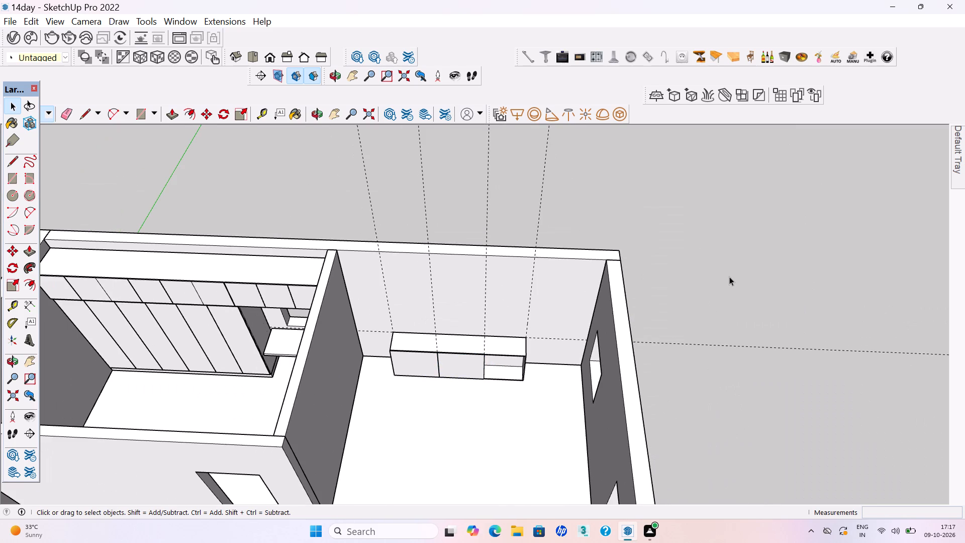
key(ctrl+s)
key(ctrl+s)
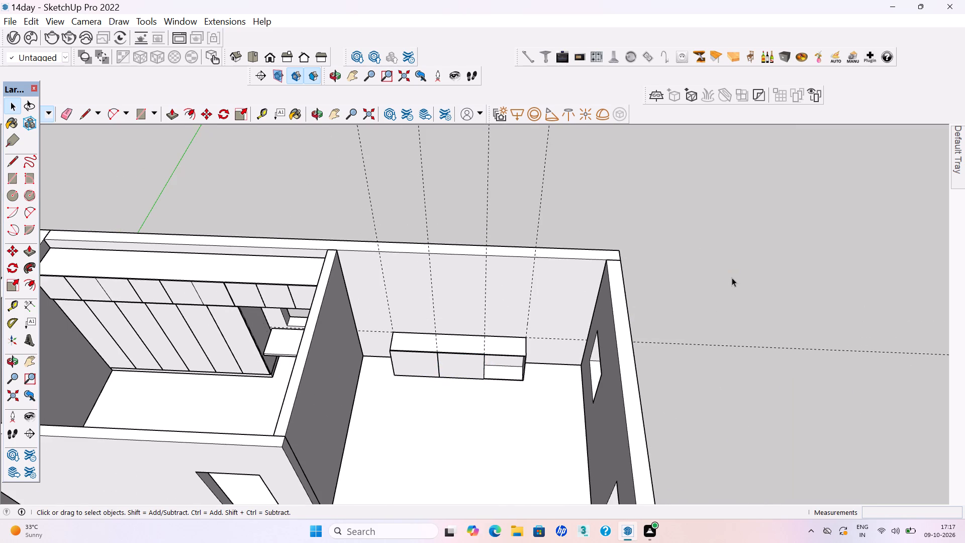
Draw a rectangle about 2' 6 3/16" by 2' 8 13/16" over the remaining open bay, from the middle shutter's upper corner.
key(r)
scroll(541, 367, up, 5)
scroll(461, 354, up, 9)
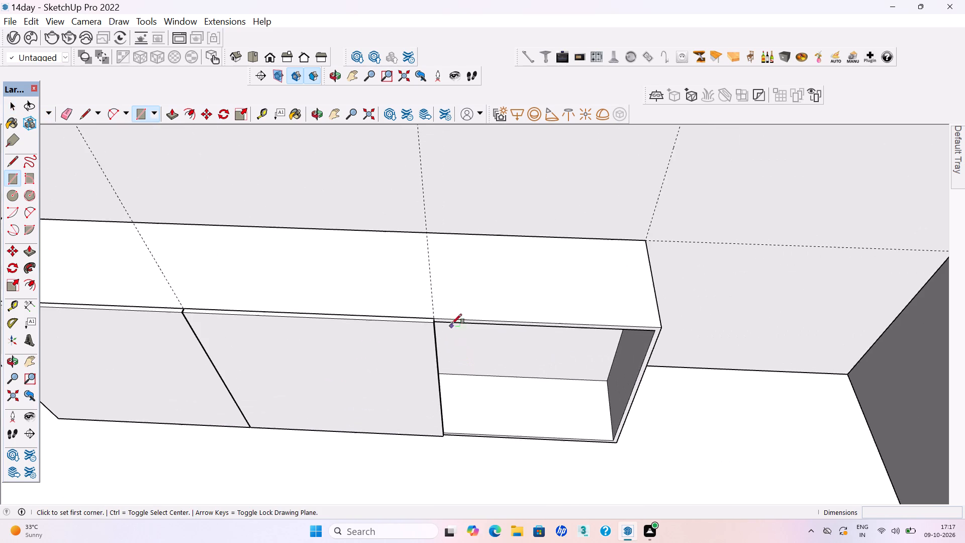
scroll(455, 316, up, 13)
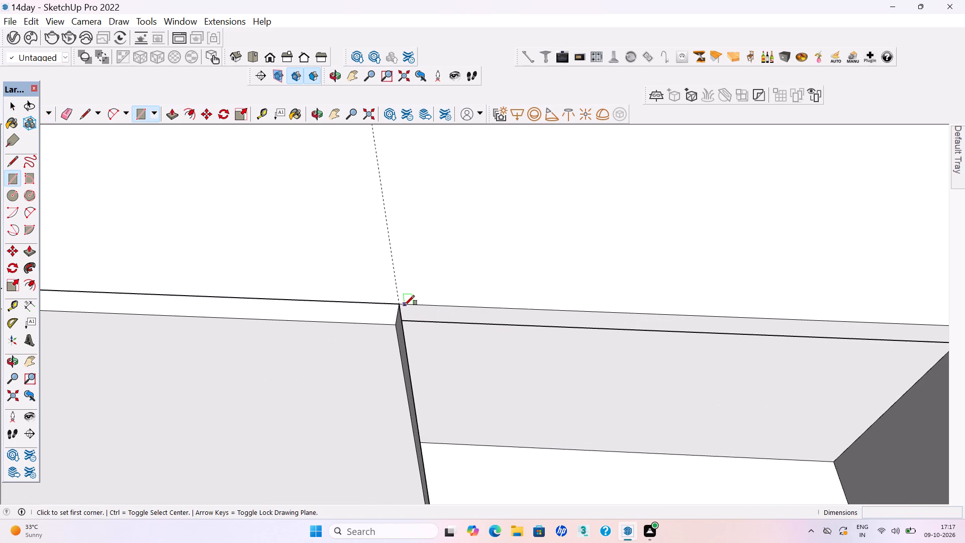
click(405, 305)
scroll(388, 287, down, 13)
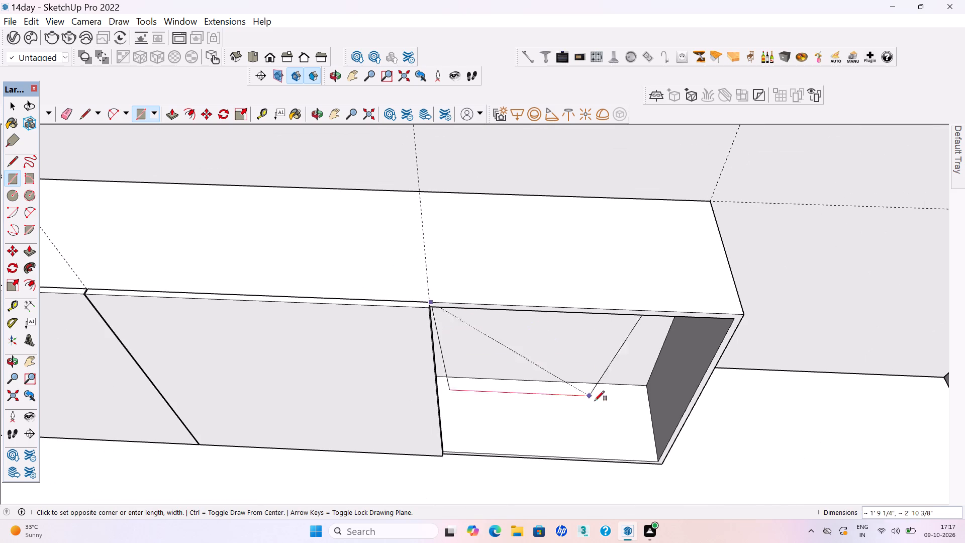
click(654, 464)
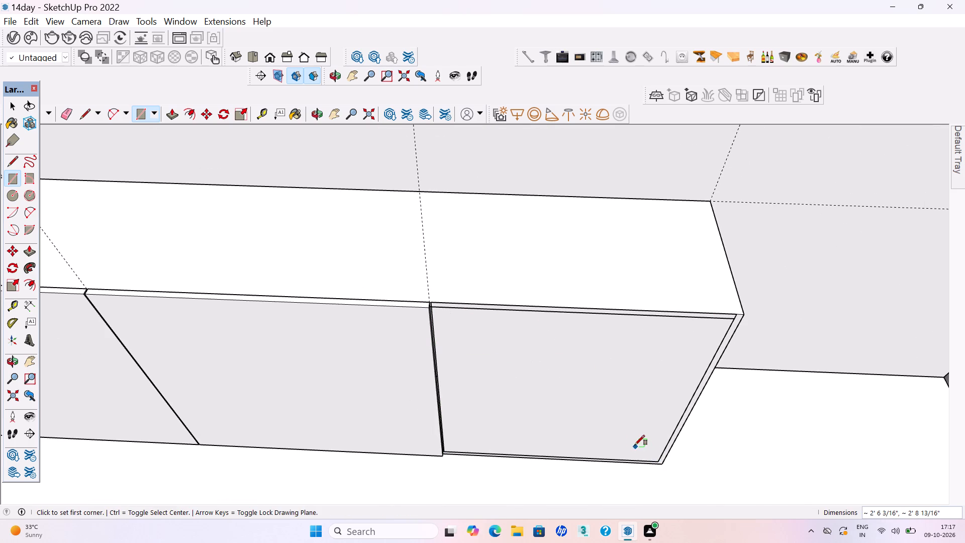
Extrude the last bay's rectangle outward, flush with the middle shutter panel's face.
key(p)
click(447, 334)
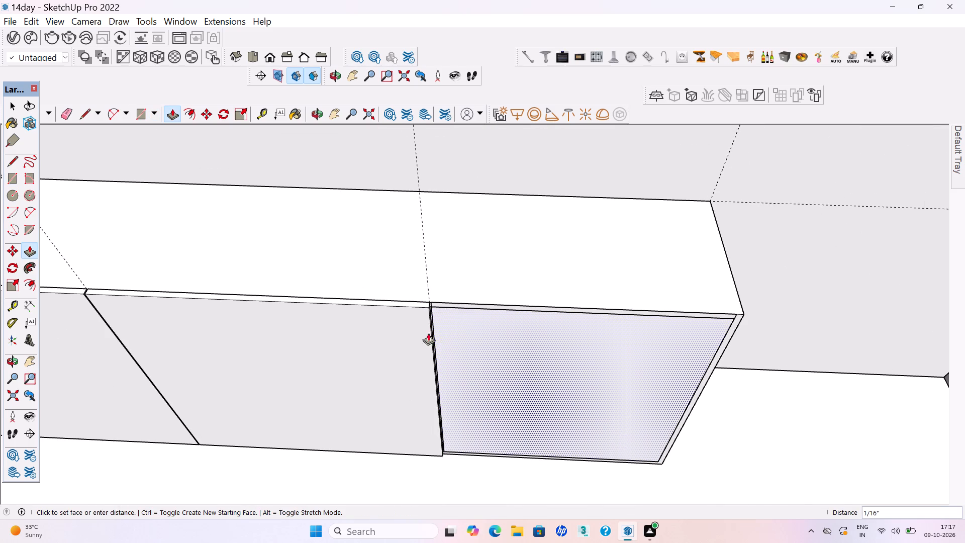
click(374, 326)
key(space)
Make the third shutter panel into a group and save the model.
triple_click(497, 329)
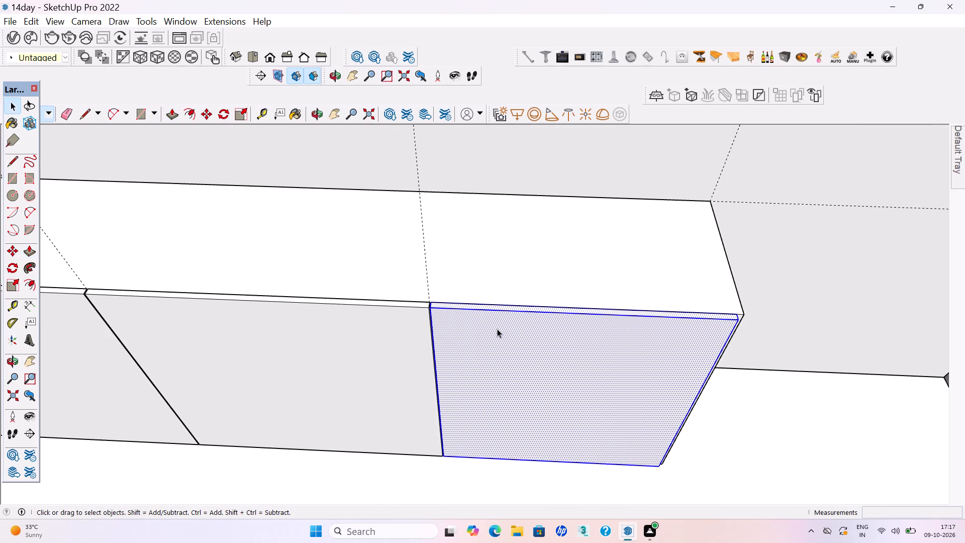
right_drag(499, 333, 499, 351)
click(530, 179)
scroll(539, 345, down, 4)
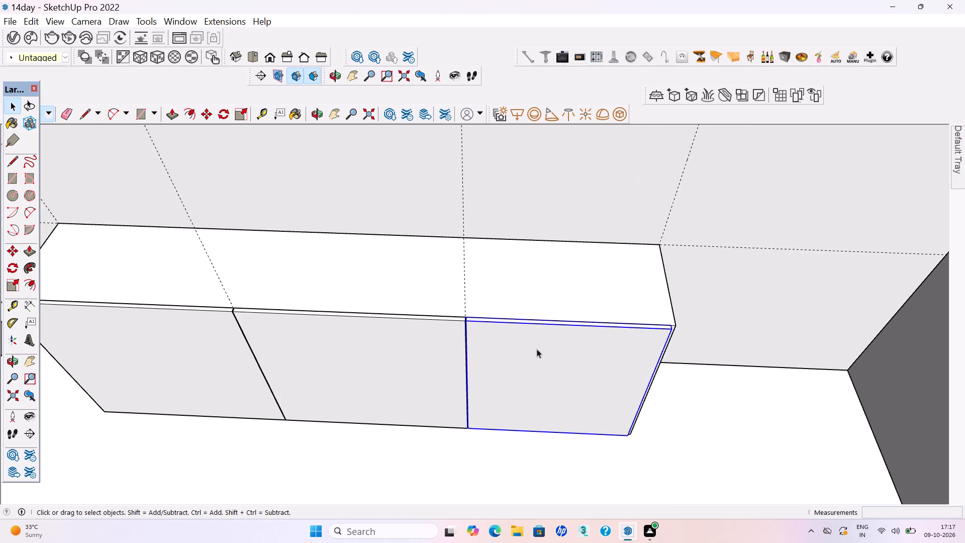
scroll(542, 353, down, 16)
middle_drag(529, 344, 529, 303)
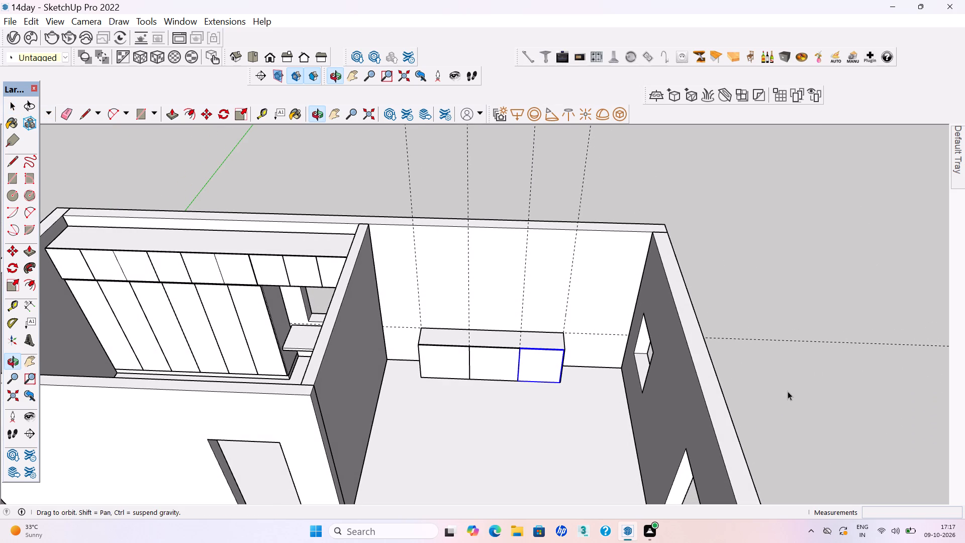
click(794, 393)
key(ctrl+s)
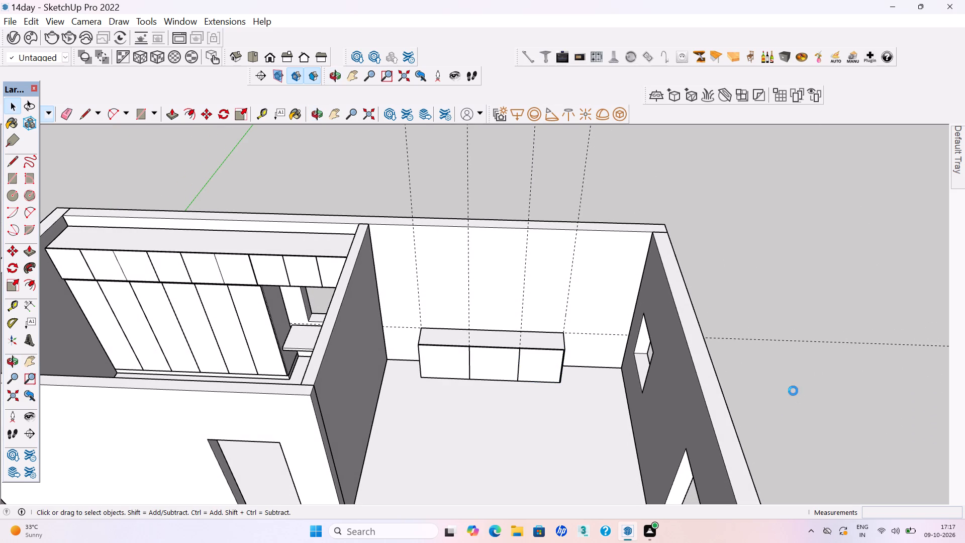
key(ctrl+s)
Open the middle shutter group for editing and offset its front face's outline 2" inward.
scroll(489, 379, up, 8)
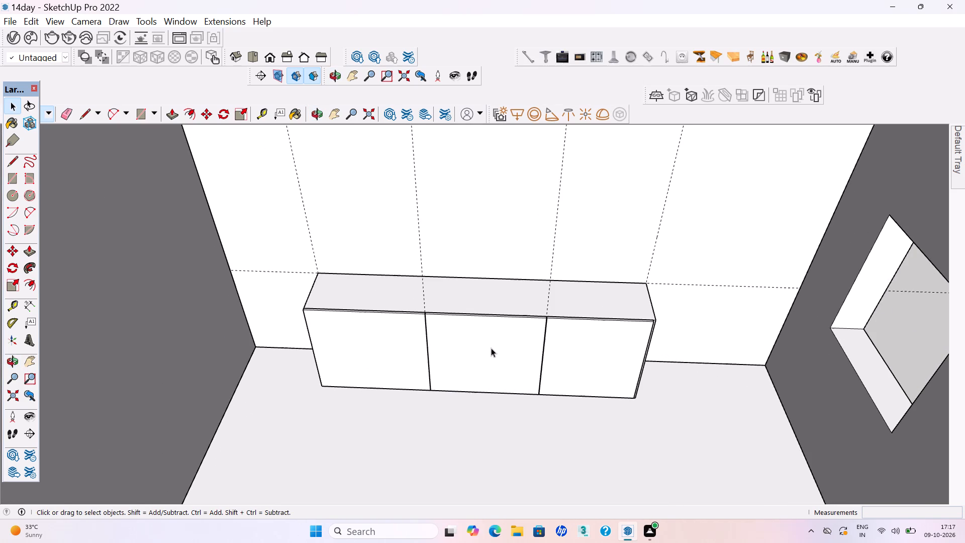
double_click(488, 352)
click(475, 350)
key(f)
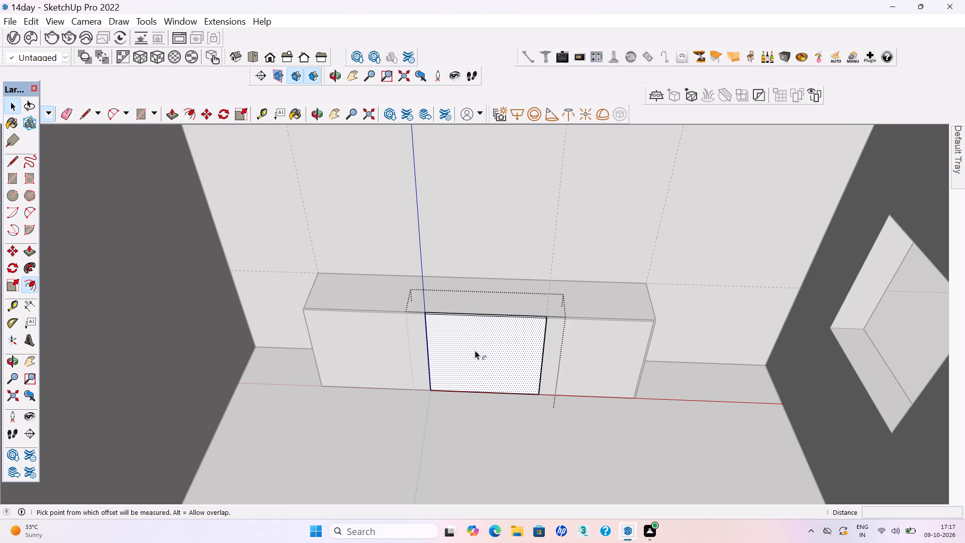
click(475, 350)
key(2)
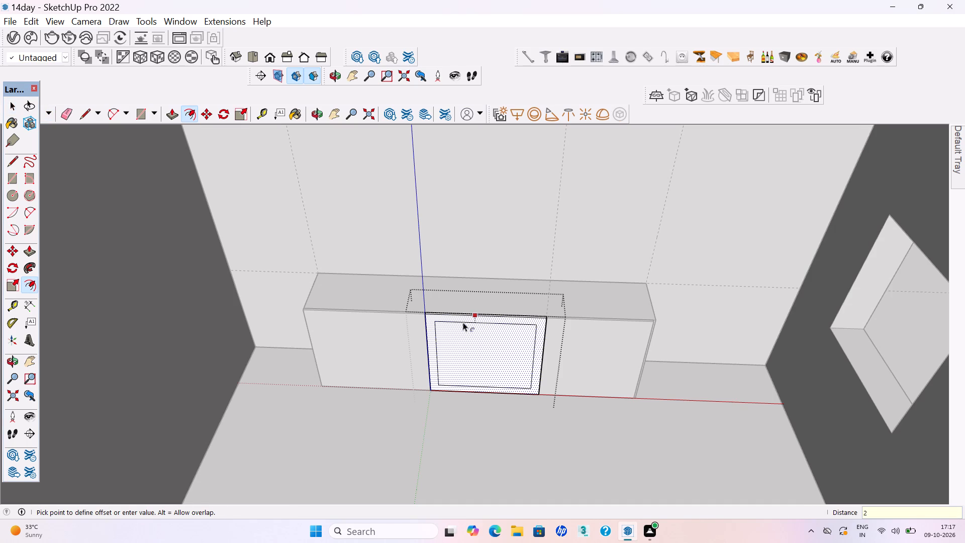
key(shift+quotedbl)
key(Return)
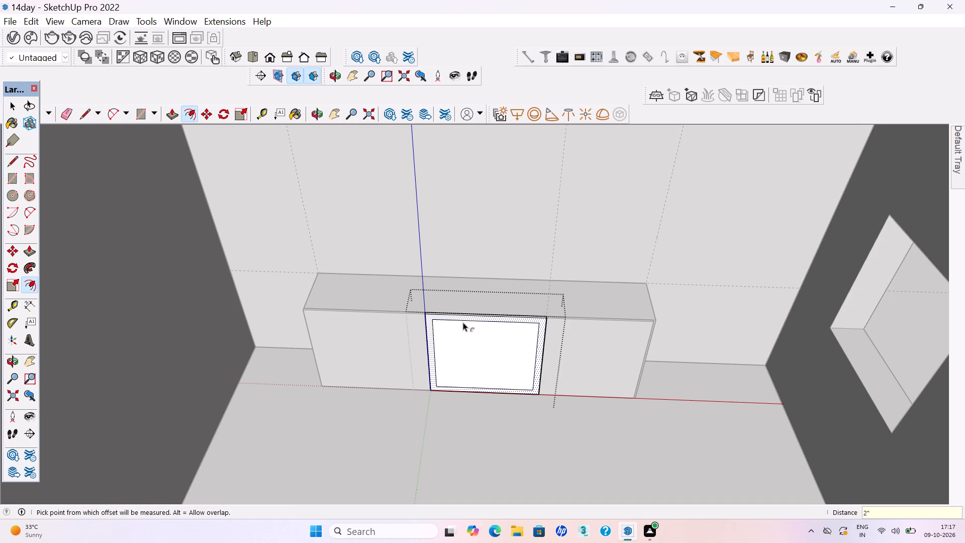
key(space)
Push the middle shutter's inner face back about 11/16", through the panel thickness, leaving an open frame.
click(472, 357)
key(p)
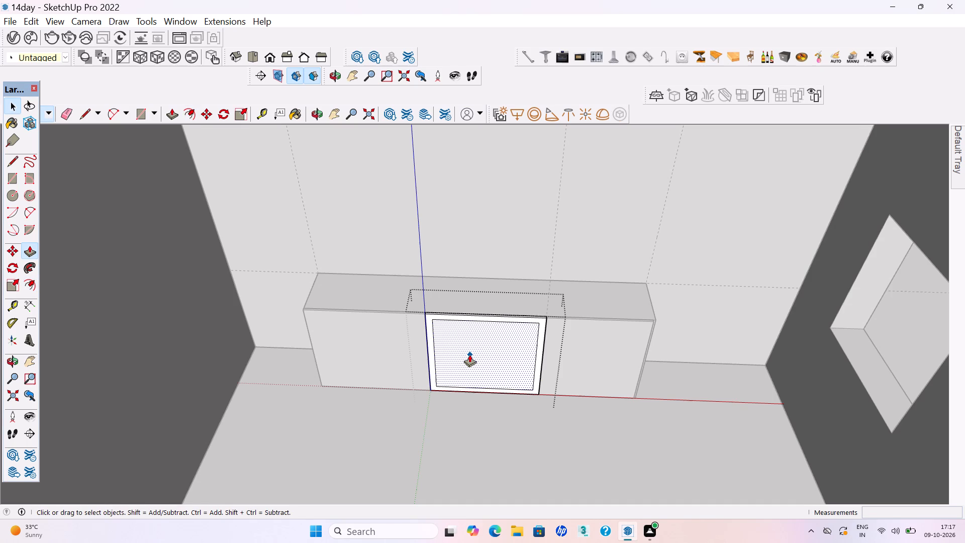
key(Return)
click(498, 368)
click(460, 341)
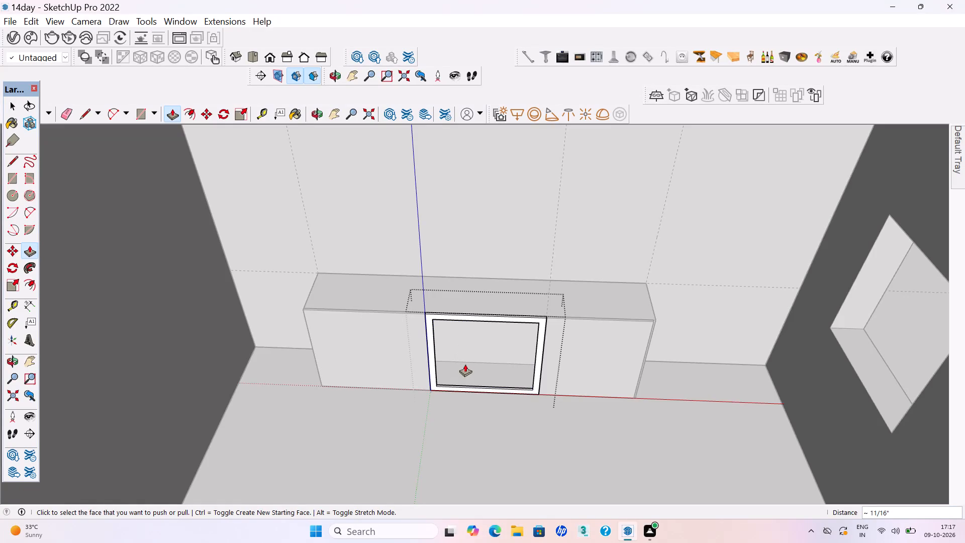
Close the middle shutter group and save the model.
key(space)
scroll(498, 402, down, 13)
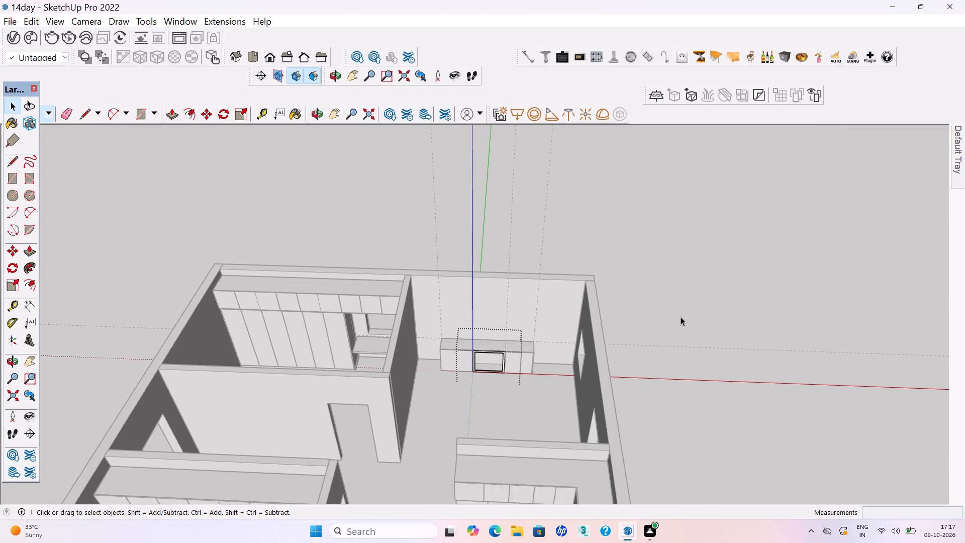
click(681, 317)
key(ctrl+s)
key(ctrl+s)
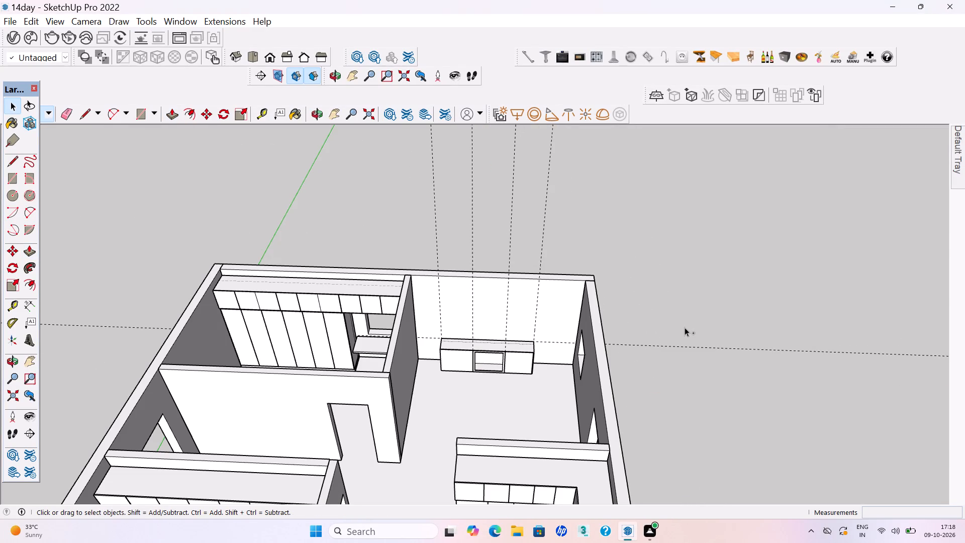
key(ctrl+s)
Delete the four vertical guides above the low unit and the long horizontal guide, and save the model.
scroll(516, 338, down, 3)
middle_drag(559, 379, 559, 324)
drag(562, 257, 454, 215)
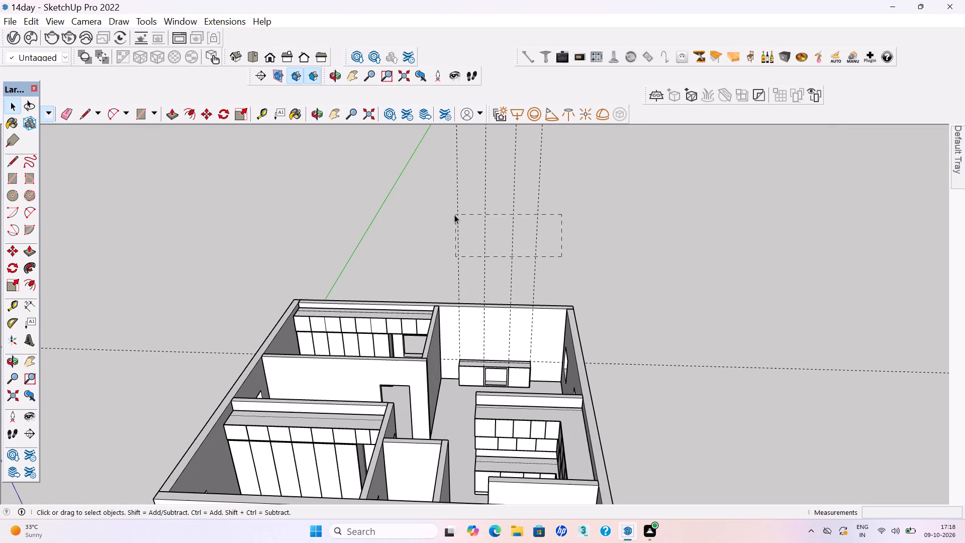
drag(454, 215, 442, 206)
click(441, 205)
drag(556, 244, 444, 198)
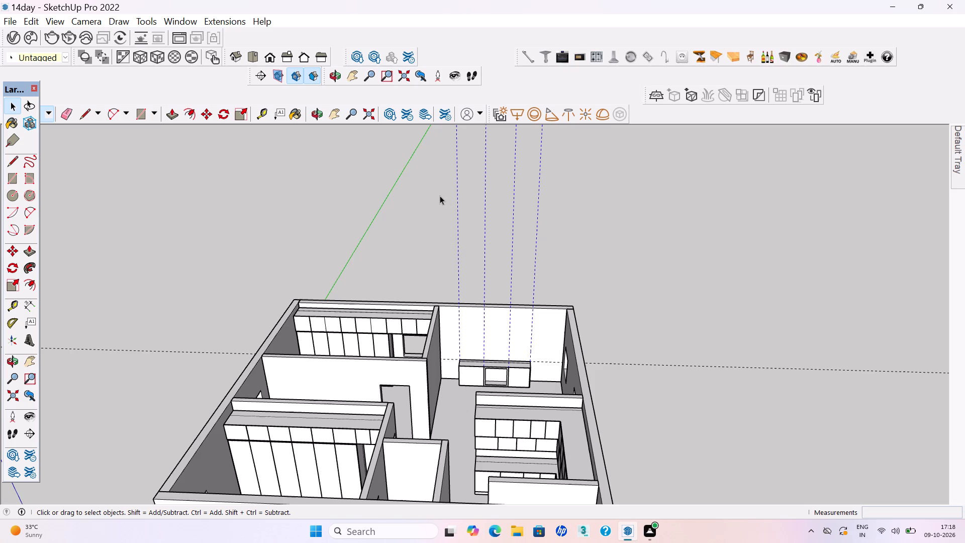
key(Delete)
drag(759, 389, 723, 335)
key(Delete)
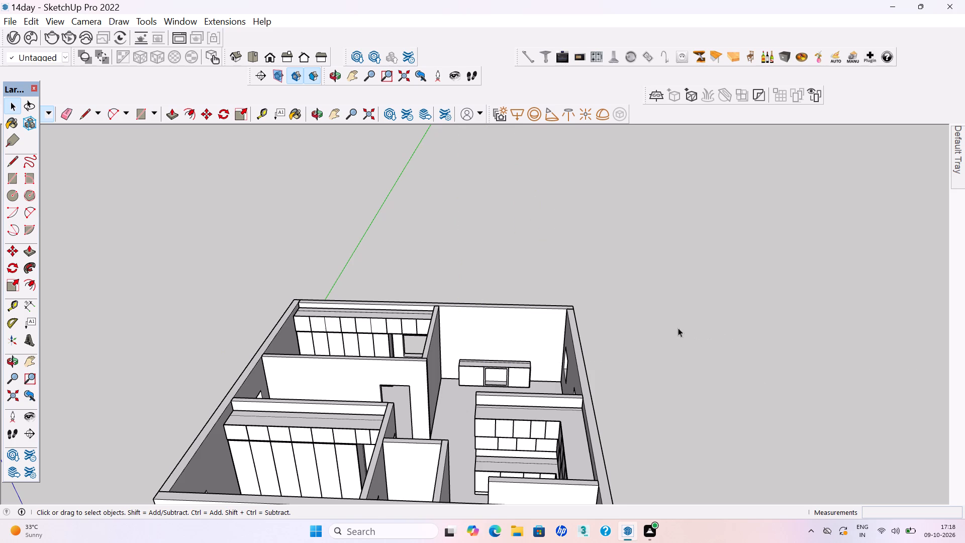
scroll(624, 315, down, 2)
middle_drag(623, 342, 626, 364)
key(ctrl+s)
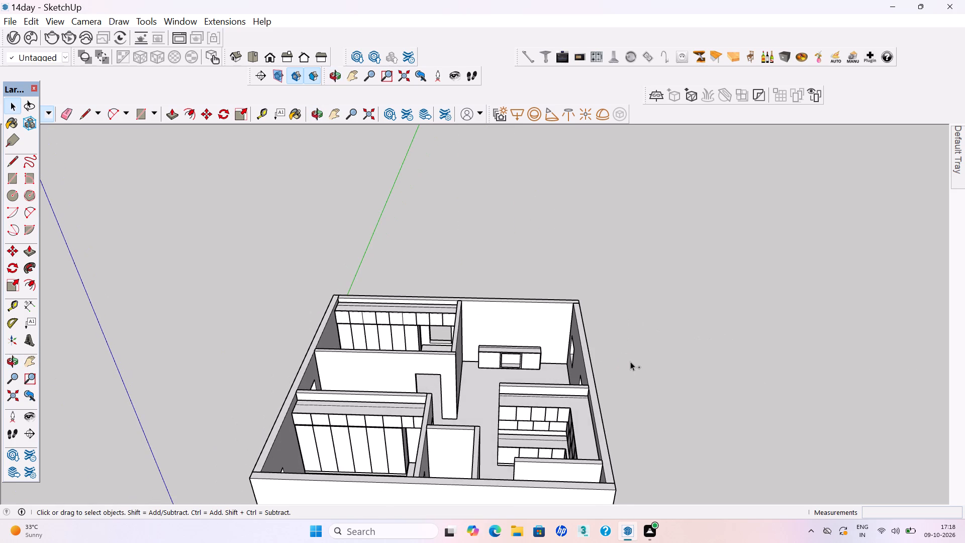
key(ctrl+s)
Place vertical guides on the back wall at both ends of the low unit and a horizontal guide about 4' 5" above its top back edge.
scroll(489, 317, down, 2)
middle_drag(501, 328, 504, 354)
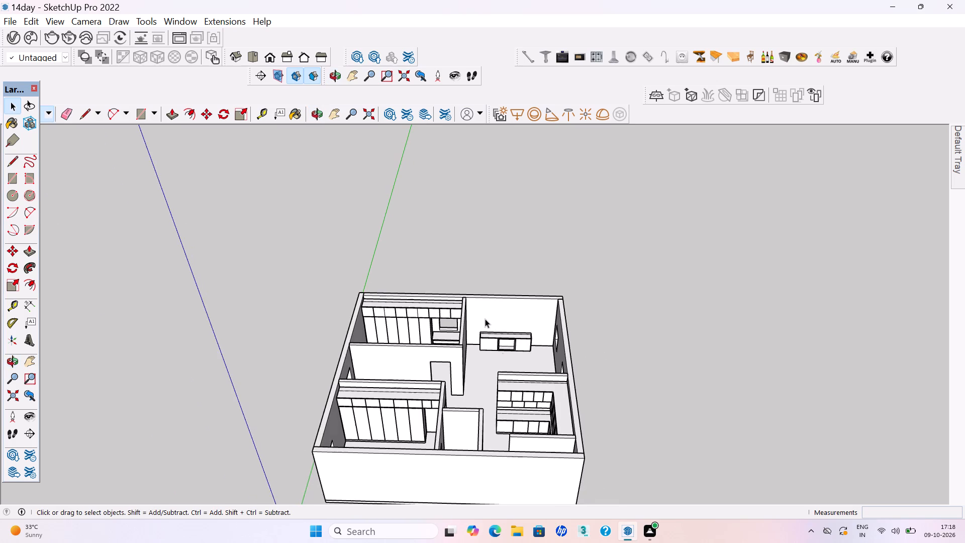
scroll(485, 319, up, 2)
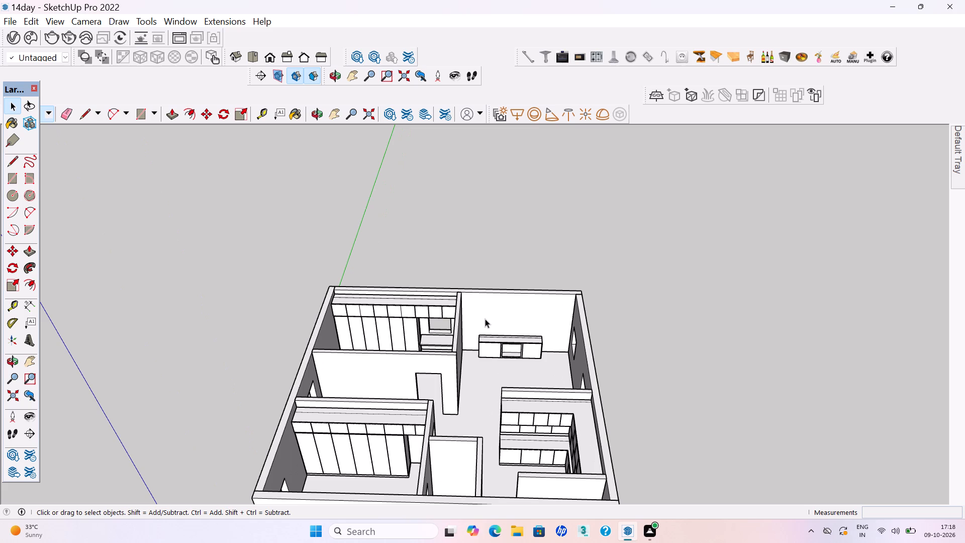
scroll(513, 332, down, 1)
middle_drag(513, 326, 513, 309)
scroll(512, 317, up, 3)
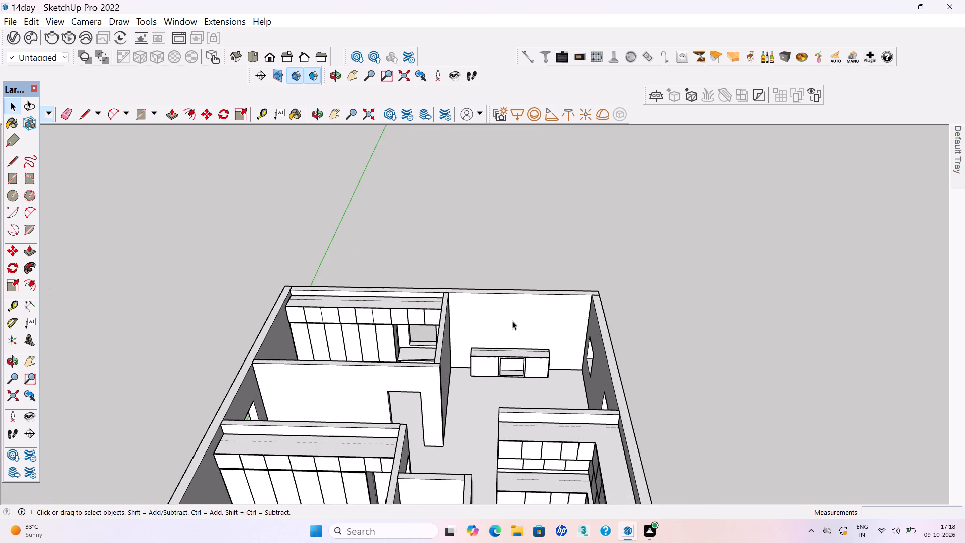
scroll(513, 322, up, 6)
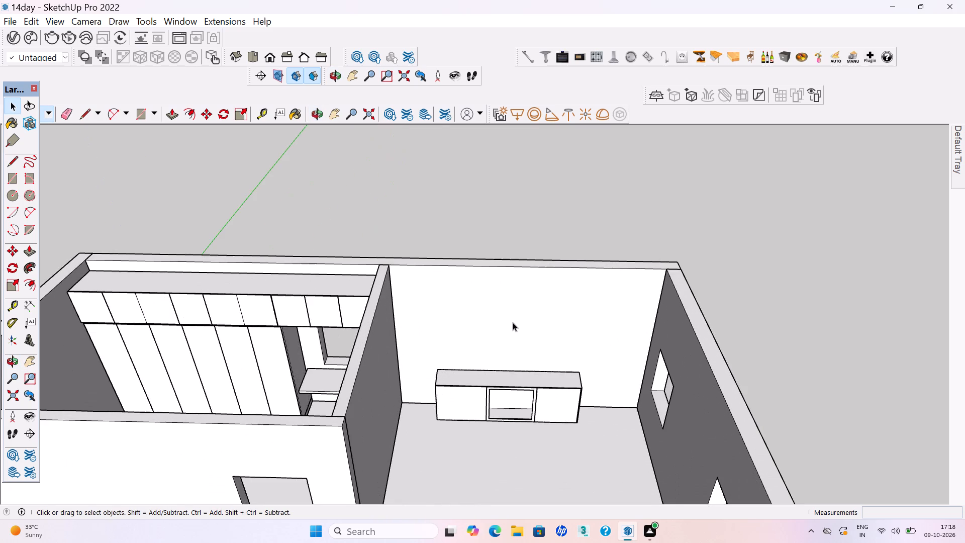
scroll(514, 323, up, 2)
key(t)
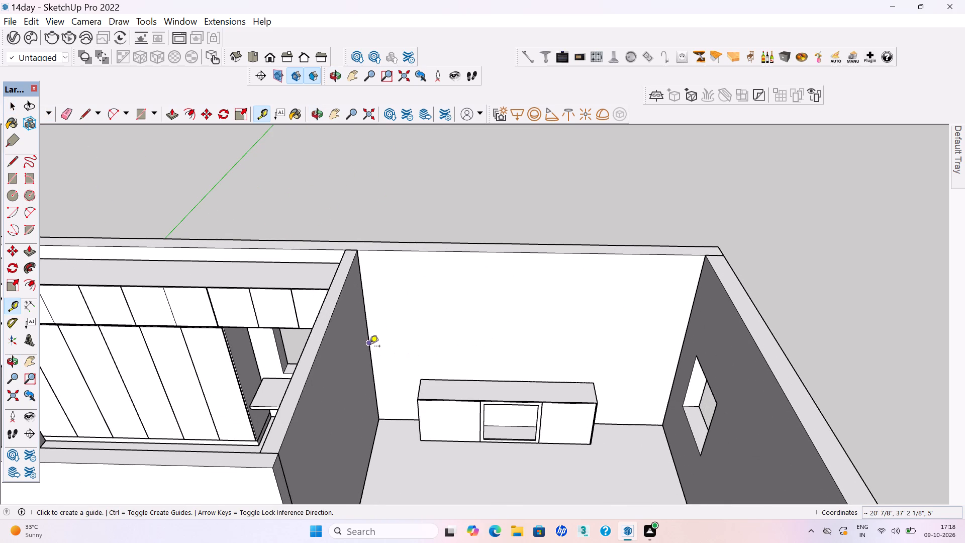
click(369, 347)
click(423, 377)
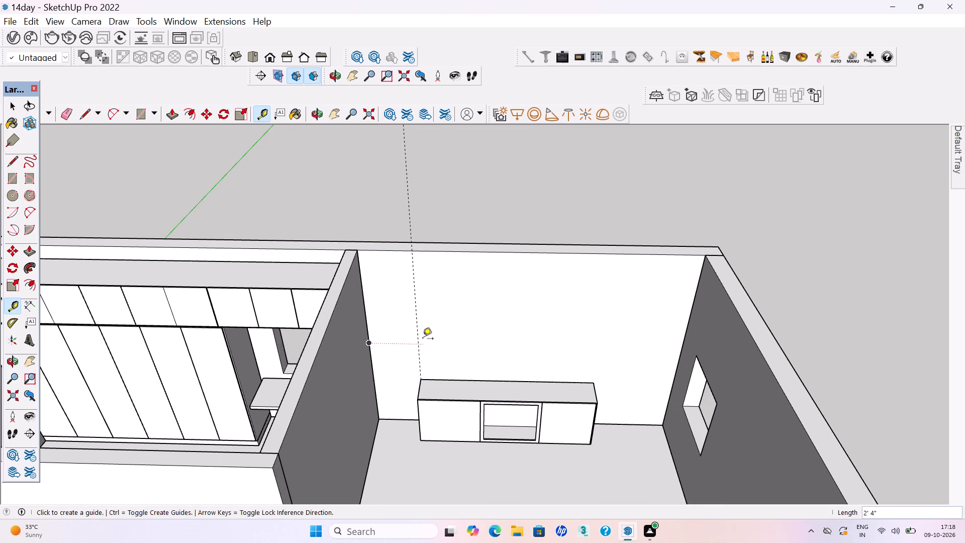
click(417, 325)
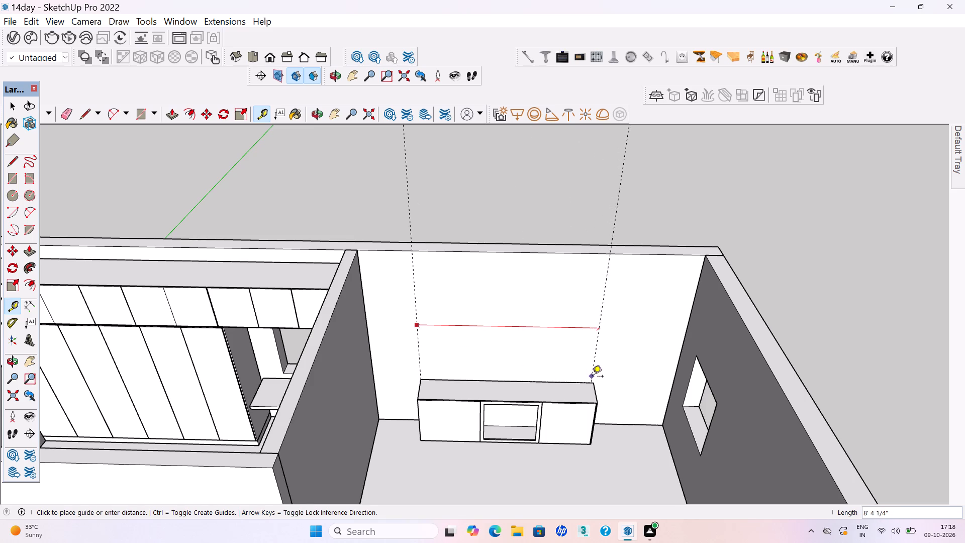
click(593, 382)
click(544, 383)
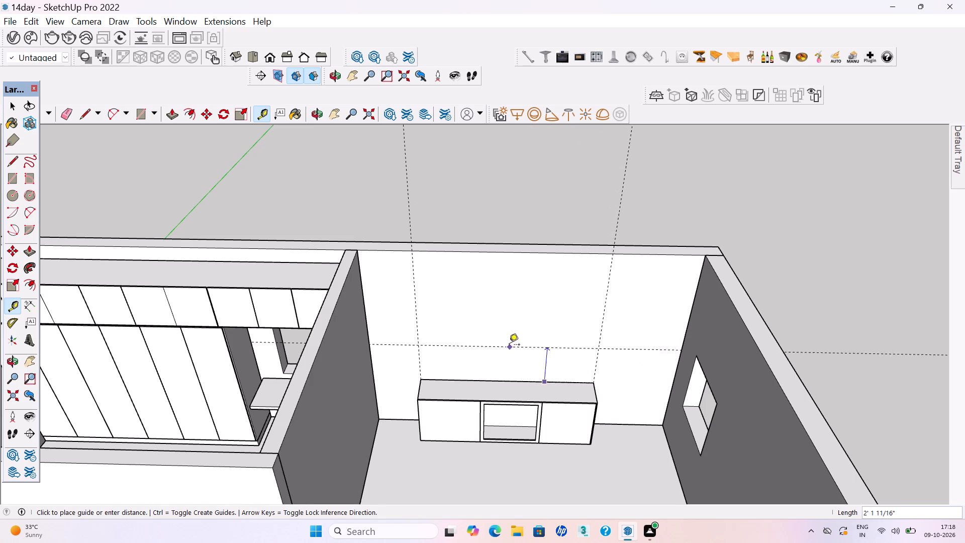
click(489, 306)
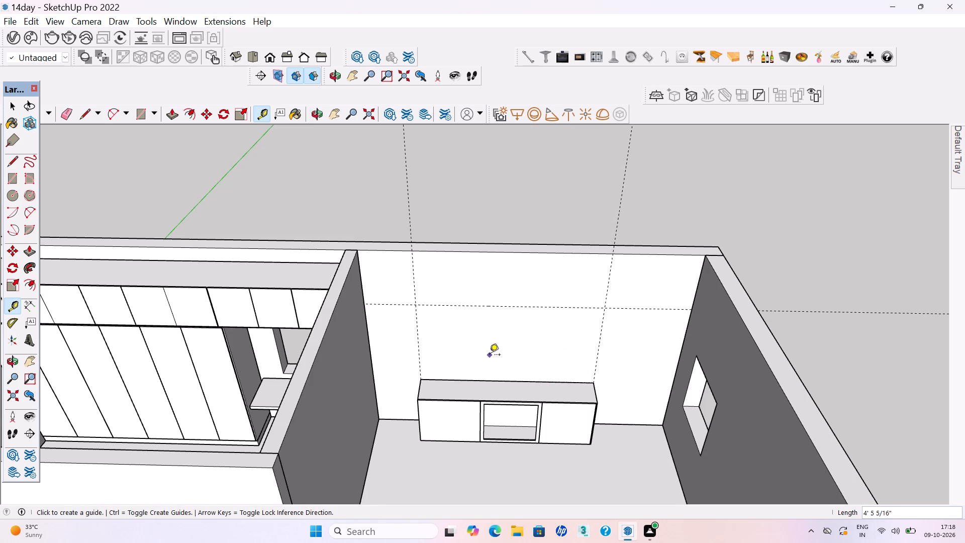
Draw a rectangle about 7' by 2' 9" on the back wall above the low unit, inside the guides, and make it a group.
middle_drag(490, 354, 482, 323)
scroll(480, 346, up, 1)
key(r)
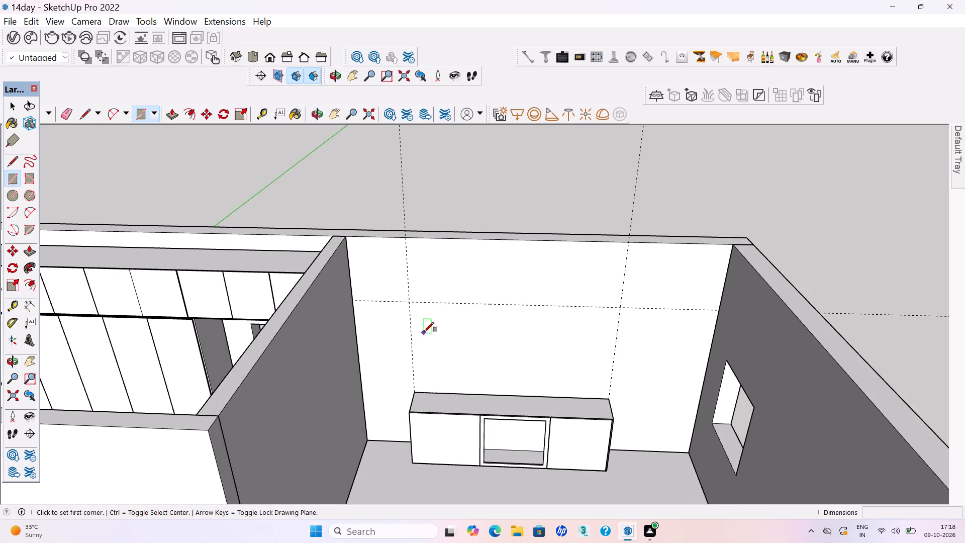
click(421, 320)
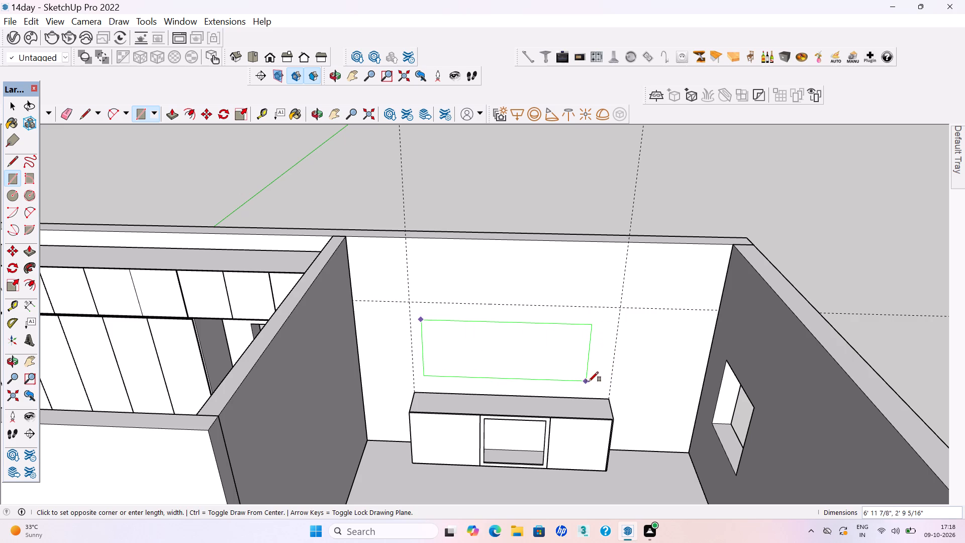
click(596, 379)
key(space)
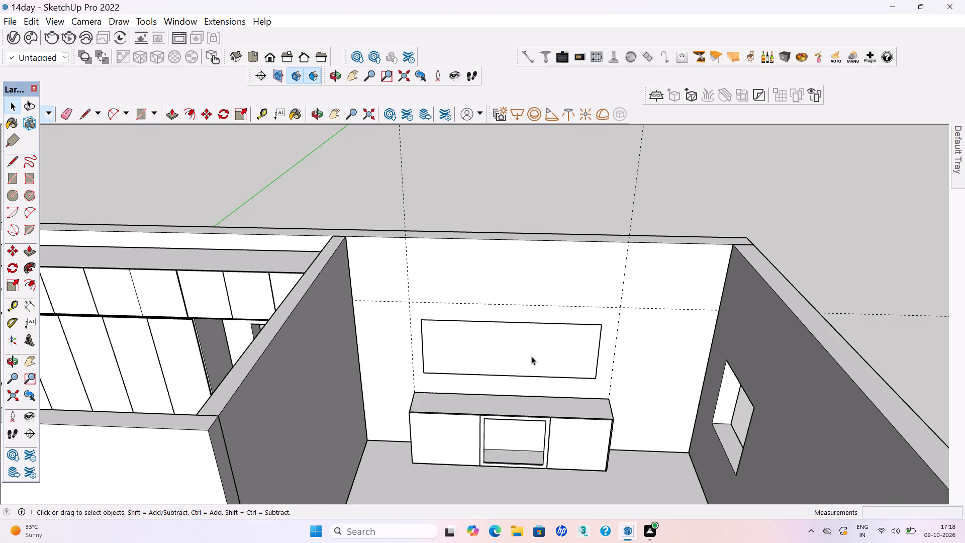
double_click(531, 356)
right_click(532, 356)
click(575, 218)
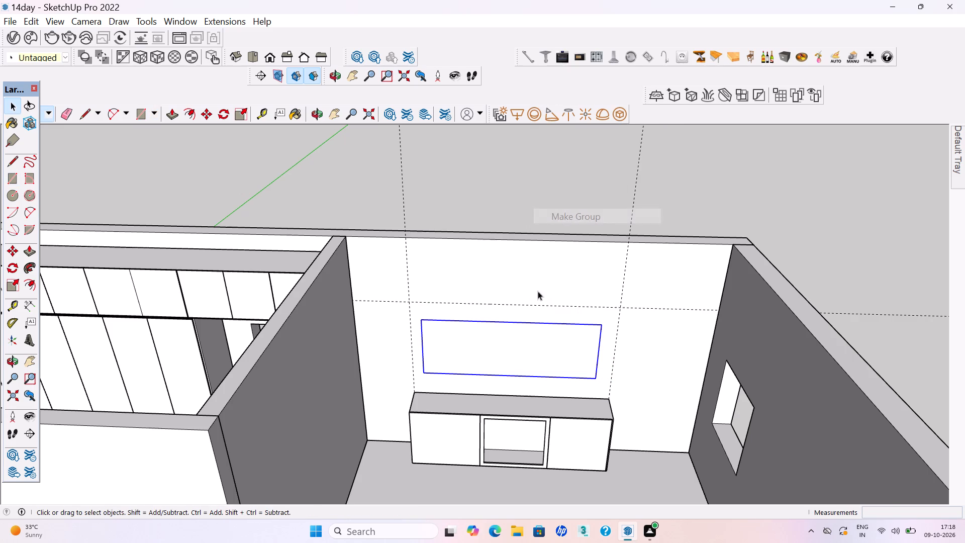
Open the wall panel group, pull its face out 18 mm, close the group and save the model.
click(525, 352)
click(525, 352)
key(p)
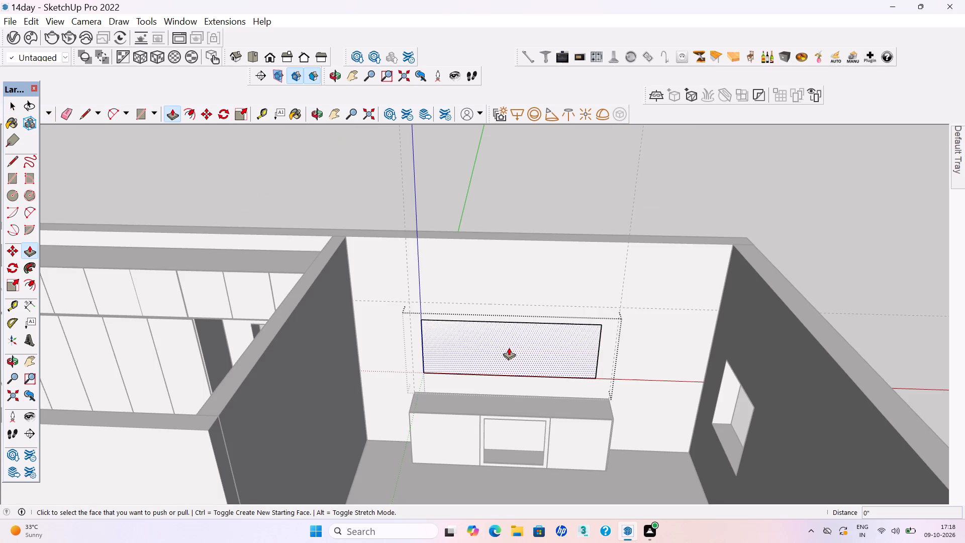
click(510, 347)
text(18mm)
key(Return)
key(space)
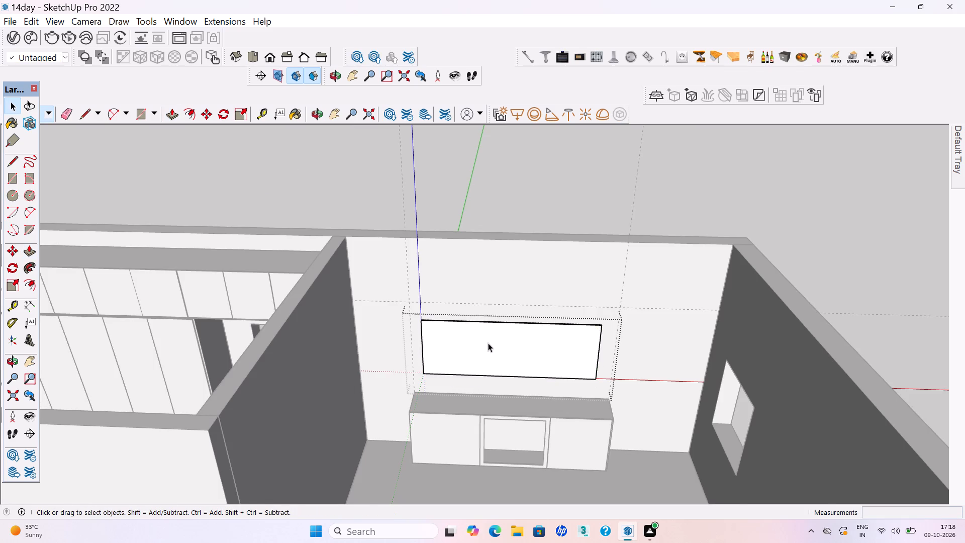
scroll(488, 342, down, 3)
click(656, 216)
key(ctrl+s)
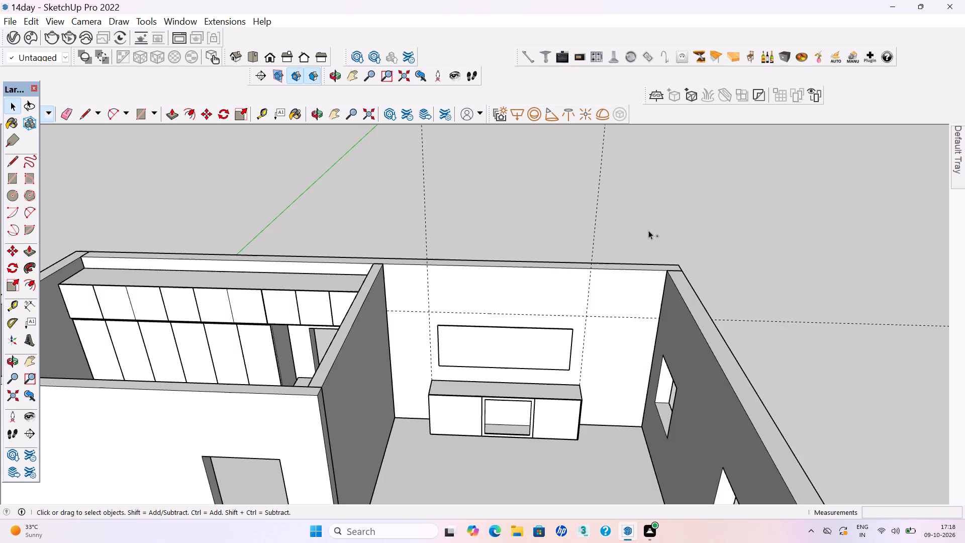
key(ctrl+s)
Delete the two vertical guides and the horizontal guide around the wall panel, and save the model.
scroll(491, 267, down, 3)
middle_drag(501, 290, 507, 315)
click(504, 216)
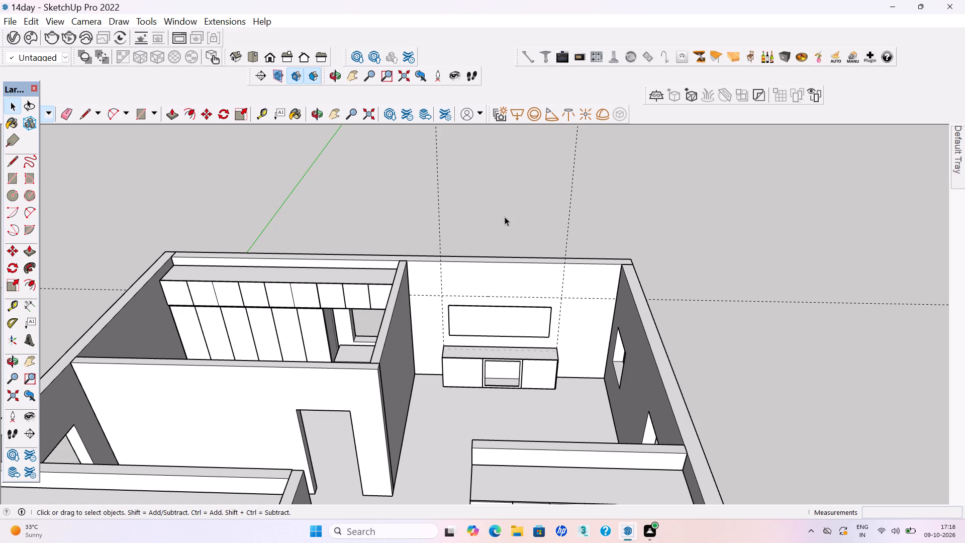
scroll(553, 354, down, 1)
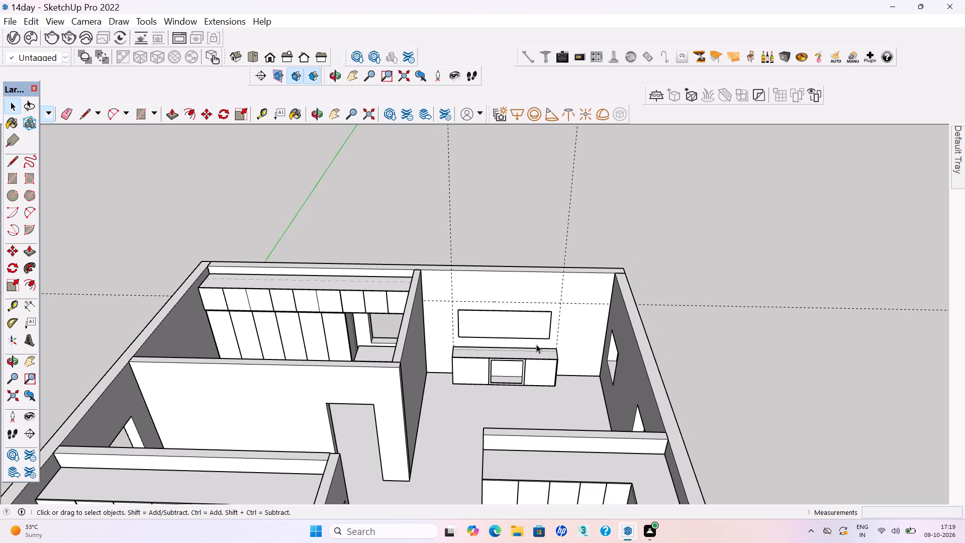
scroll(536, 344, down, 1)
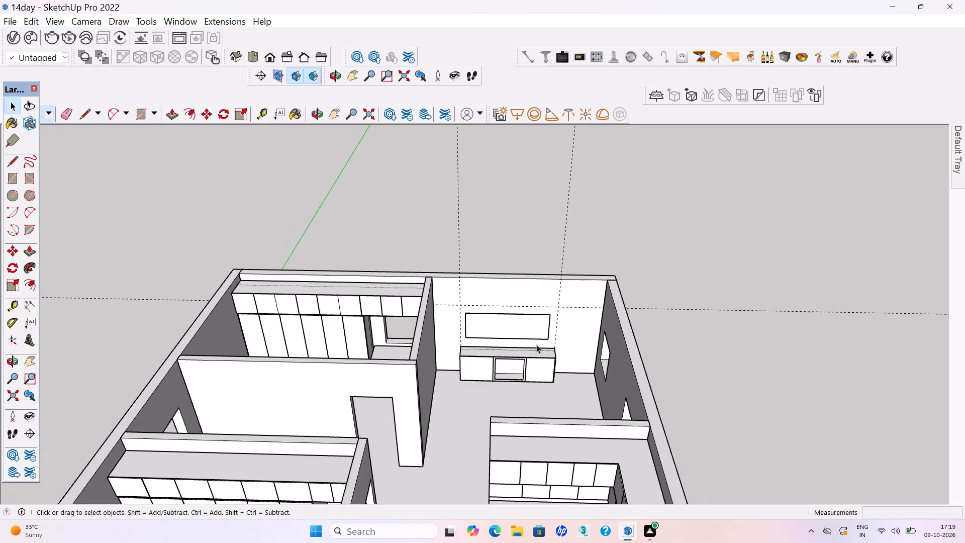
middle_drag(533, 342, 525, 304)
drag(588, 232, 444, 195)
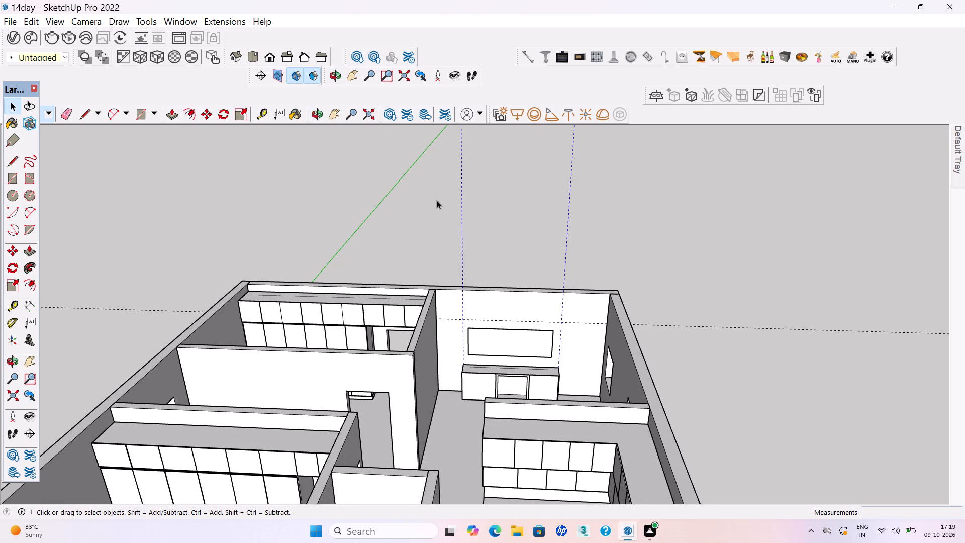
key(Delete)
drag(786, 364, 728, 280)
key(Delete)
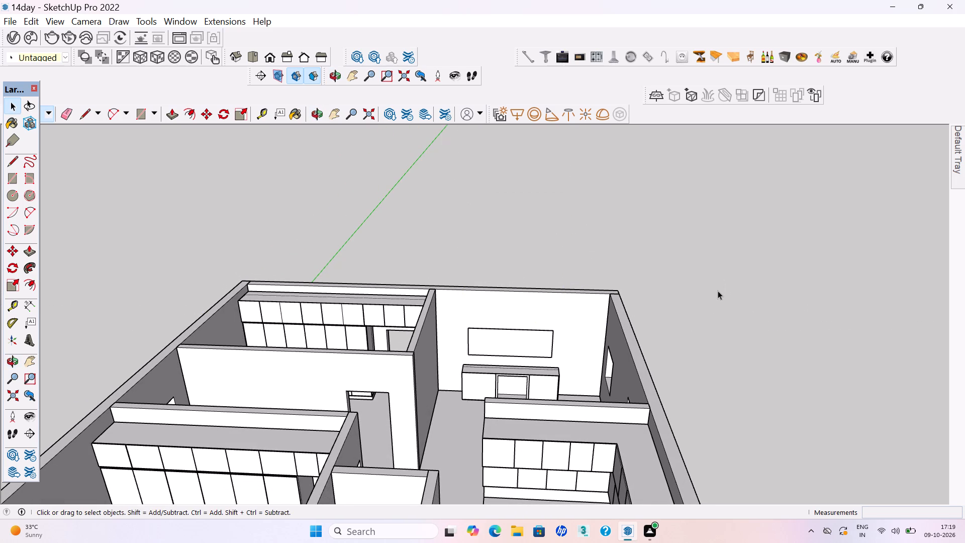
key(ctrl+s)
key(ctrl+s)
key(ctrl+s)
Examine the wall panel and low unit up close and within the whole house layout from several angles, saving the model.
scroll(546, 327, down, 2)
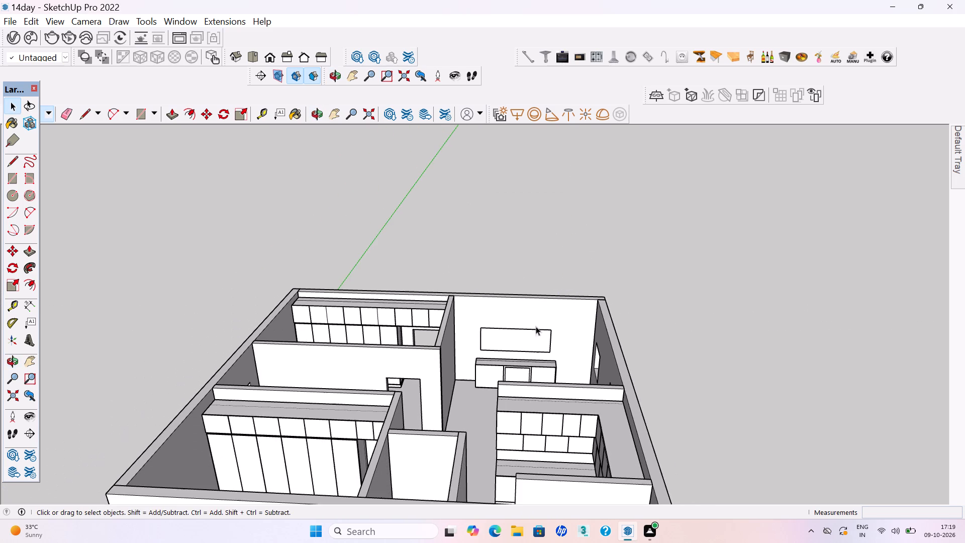
middle_drag(526, 323, 532, 372)
middle_click(532, 372)
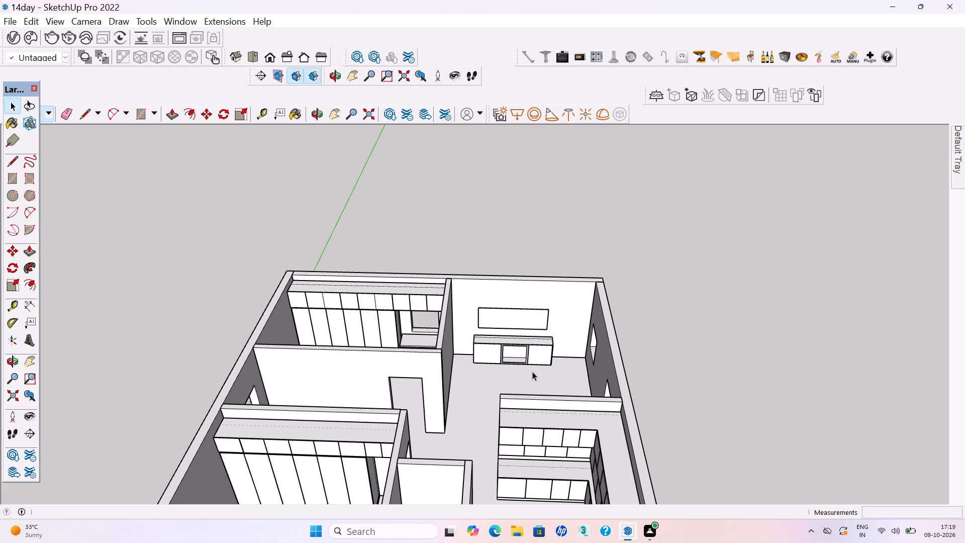
scroll(496, 336, up, 6)
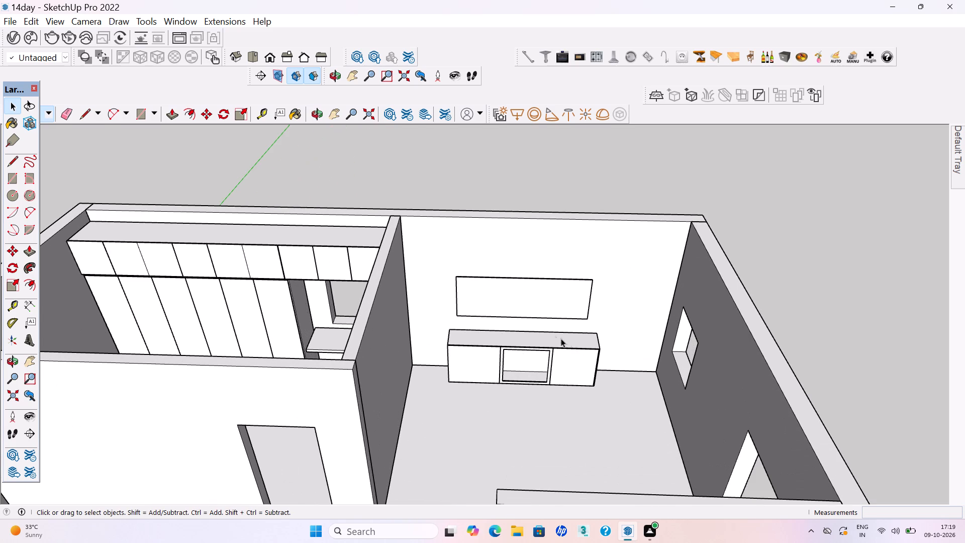
scroll(533, 323, down, 8)
middle_drag(522, 312, 531, 363)
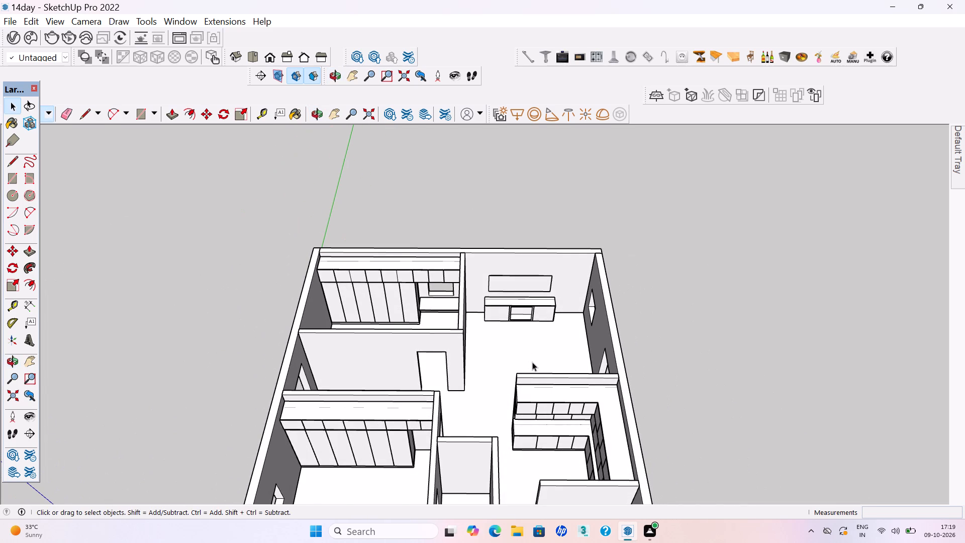
key(ctrl+s)
key(ctrl+s)
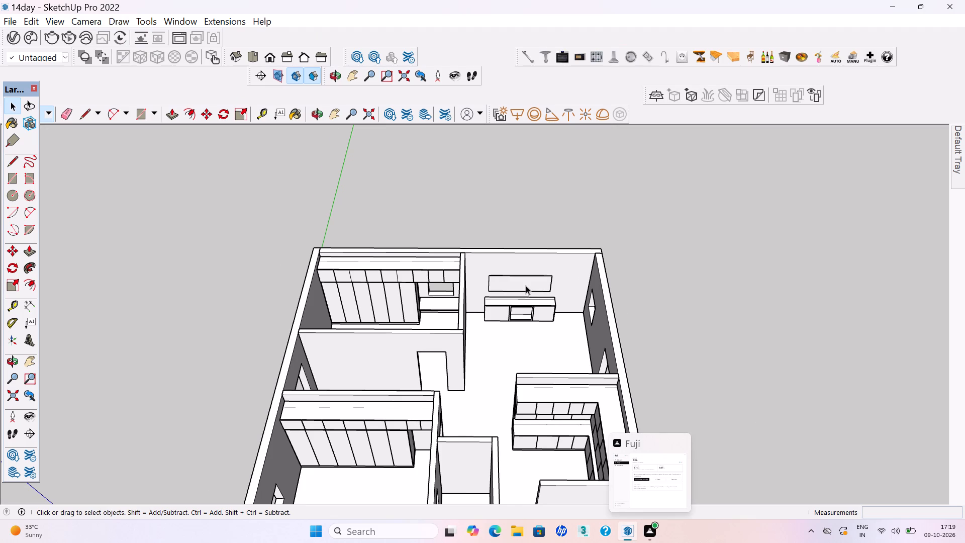
scroll(526, 286, up, 4)
middle_drag(531, 328, 559, 310)
scroll(511, 306, down, 2)
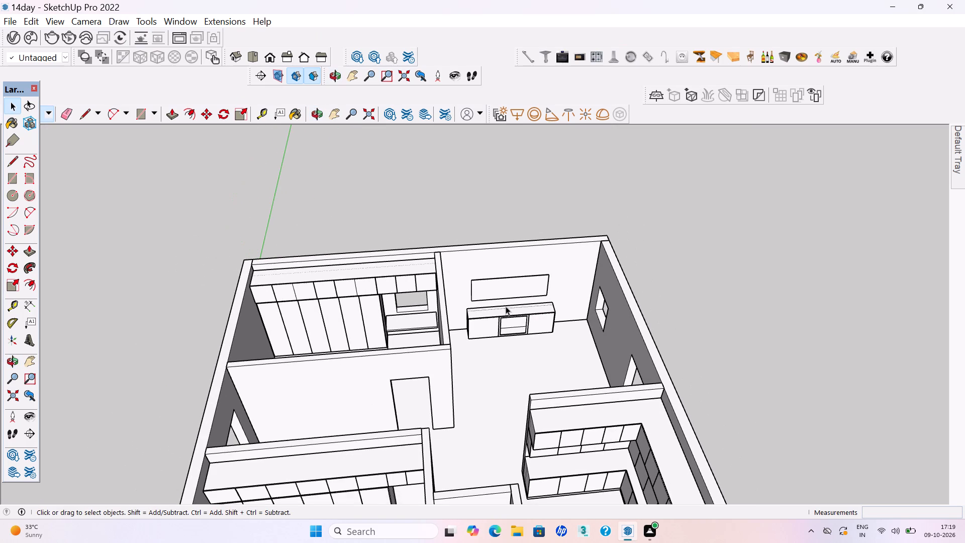
scroll(506, 285, down, 3)
middle_drag(504, 299, 504, 339)
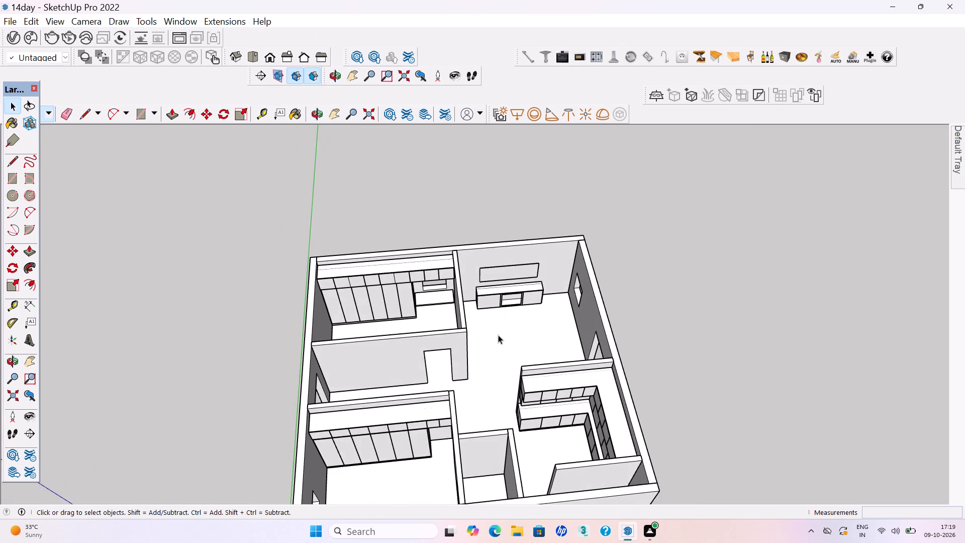
scroll(498, 324, down, 3)
middle_drag(496, 338, 488, 377)
scroll(492, 276, up, 3)
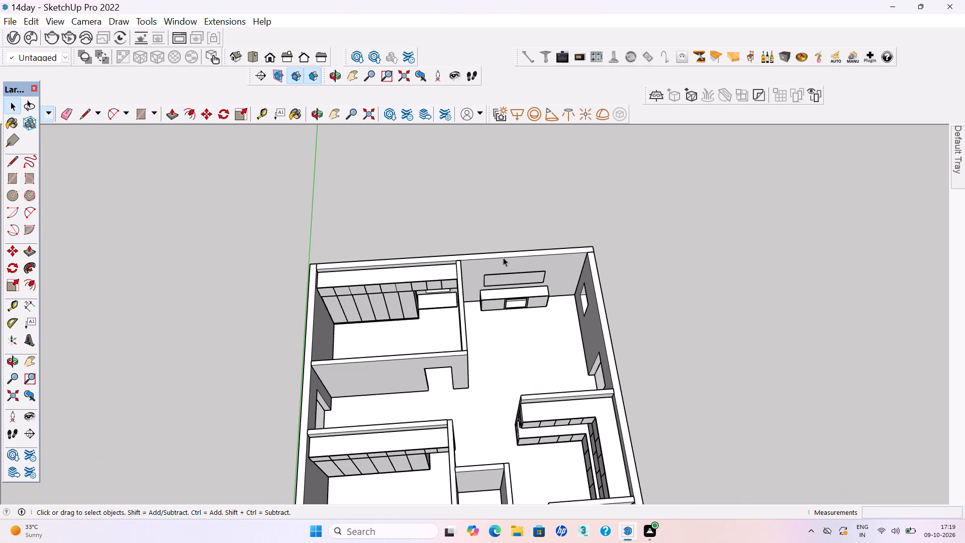
scroll(514, 273, up, 7)
middle_drag(552, 314, 529, 230)
scroll(552, 314, up, 1)
click(552, 327)
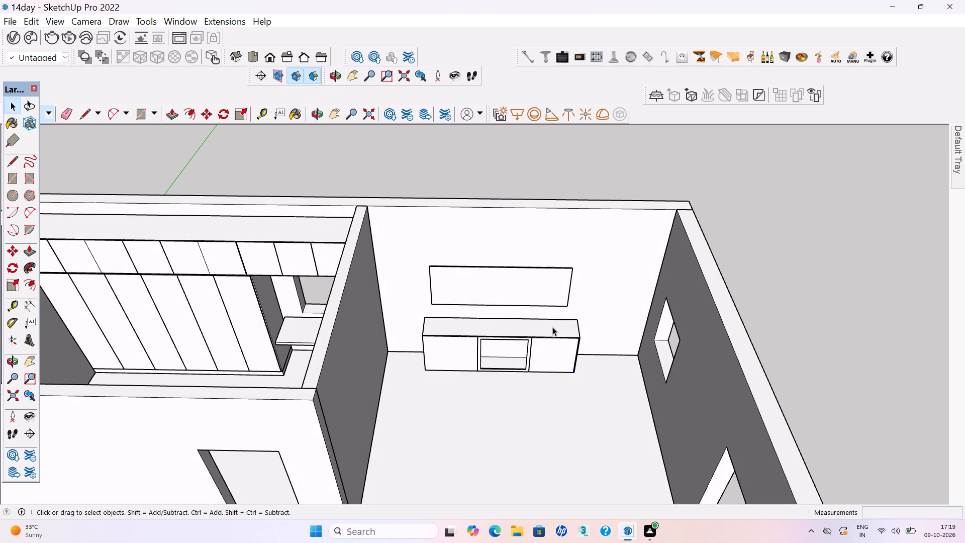
Delete the low unit below the wall panel, including its carcass, middle open frame and shutters, and save the model.
key(Delete)
click(550, 351)
key(Delete)
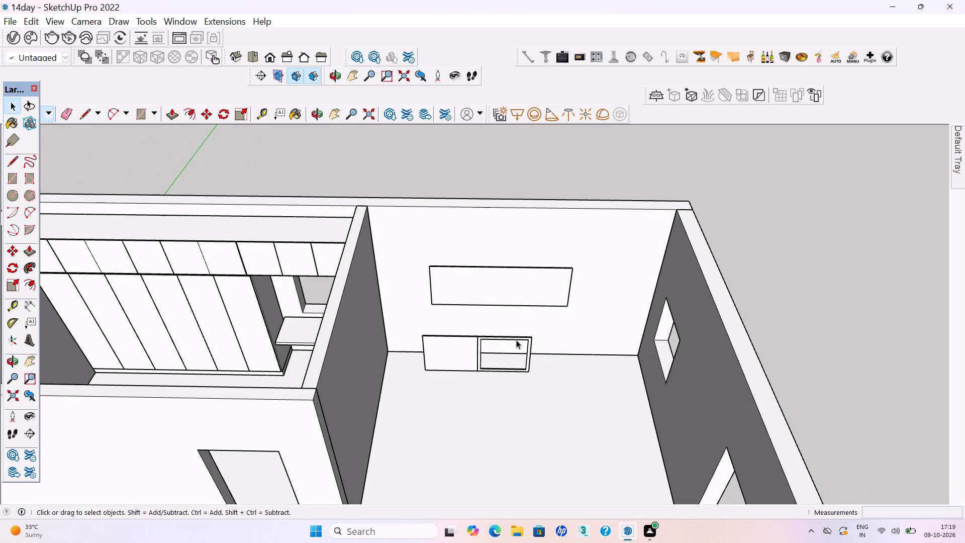
click(516, 340)
key(Delete)
click(447, 350)
key(Delete)
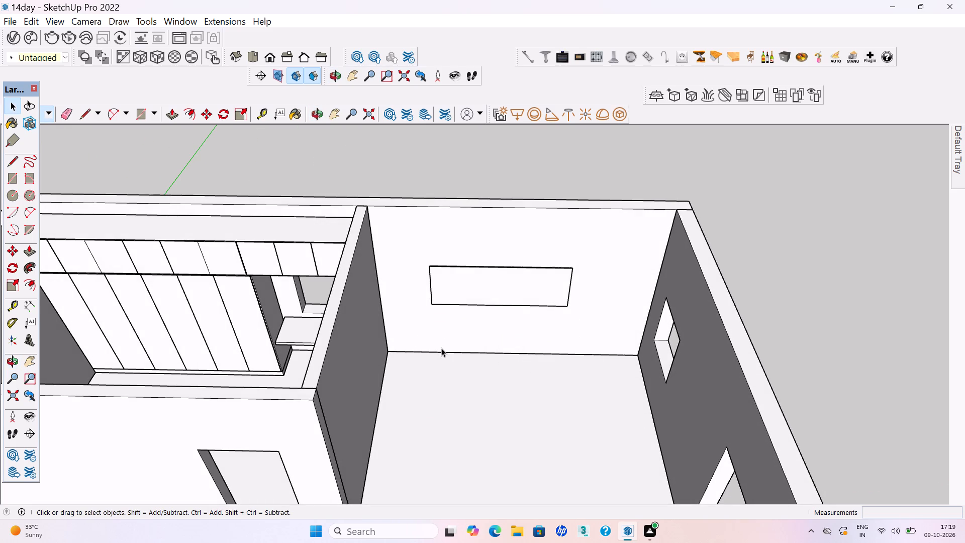
key(ctrl+s)
key(ctrl+s)
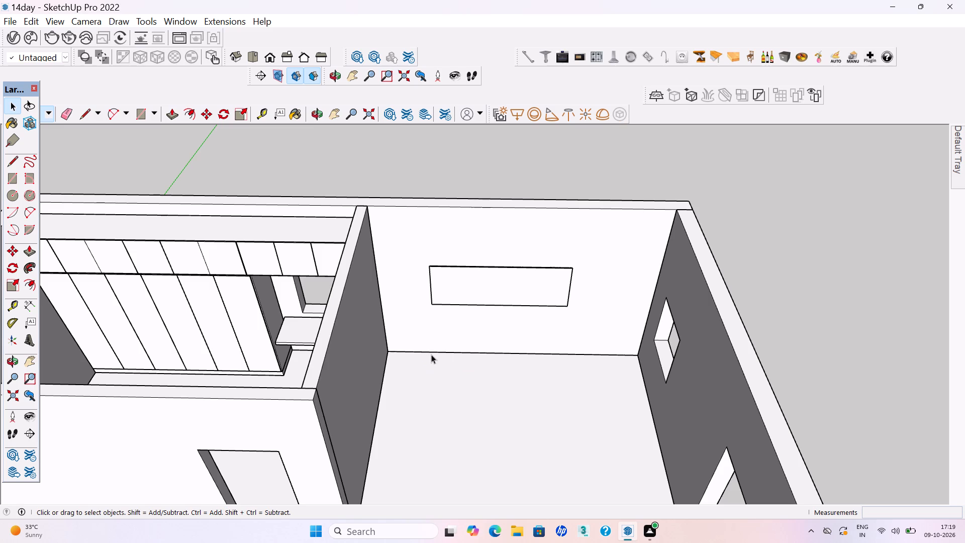
Place two vertical guides on the back wall, aligned with the two side edges of the wall panel.
key(r)
key(t)
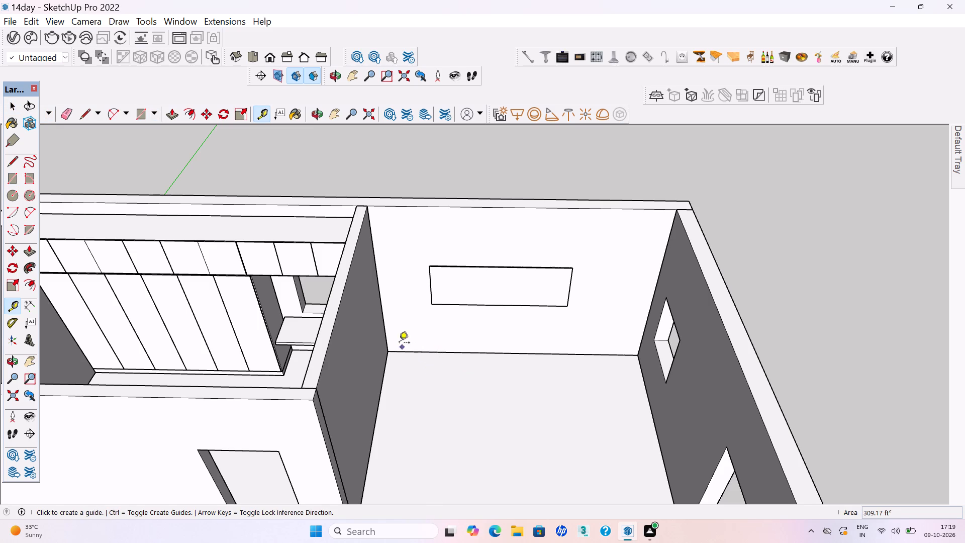
click(384, 323)
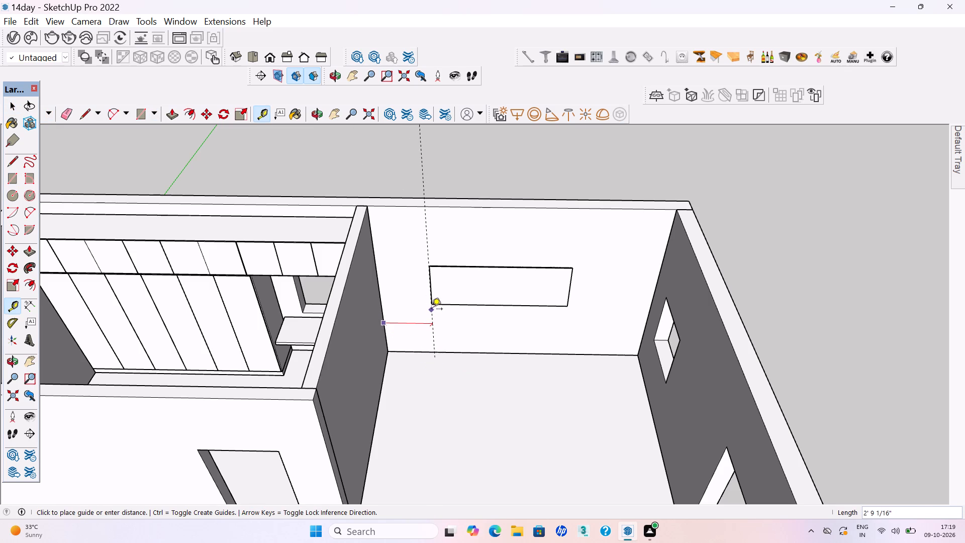
click(432, 306)
click(432, 322)
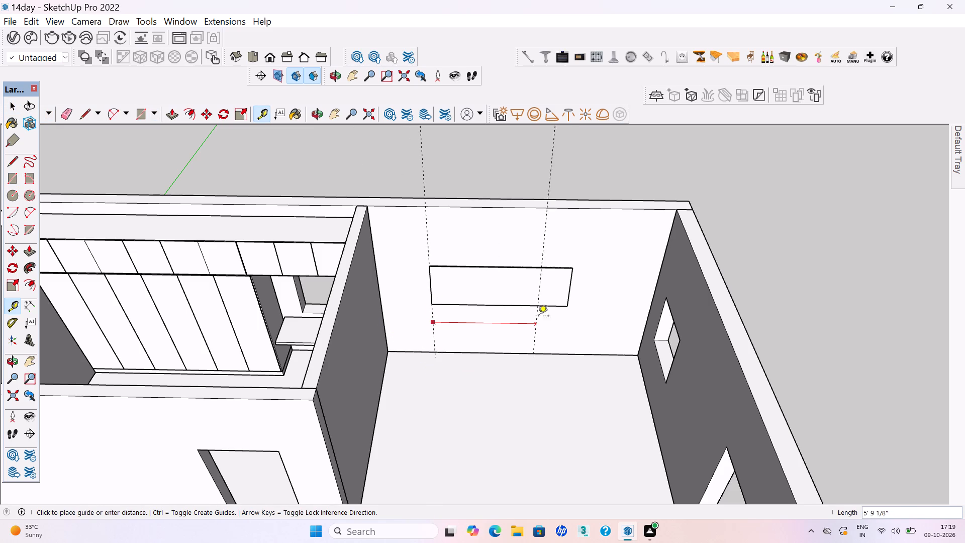
click(565, 307)
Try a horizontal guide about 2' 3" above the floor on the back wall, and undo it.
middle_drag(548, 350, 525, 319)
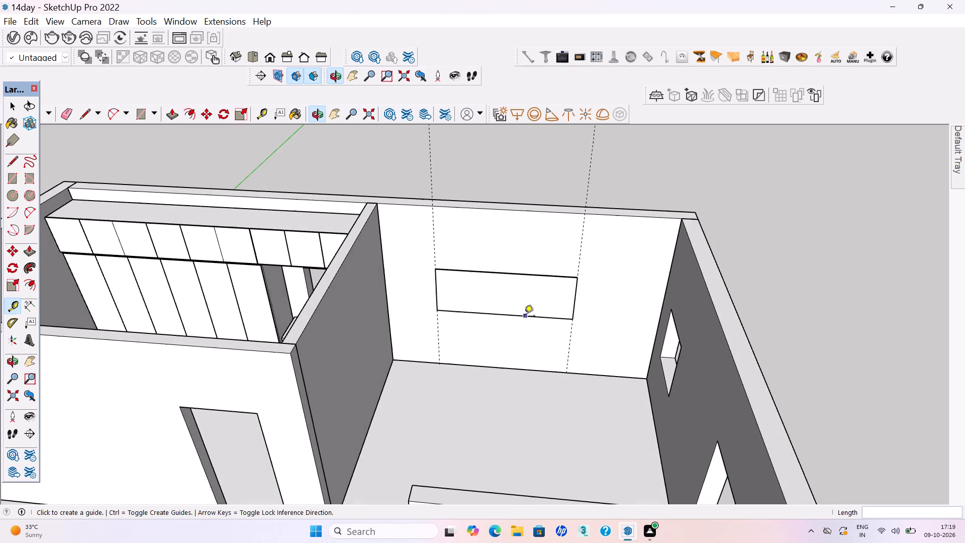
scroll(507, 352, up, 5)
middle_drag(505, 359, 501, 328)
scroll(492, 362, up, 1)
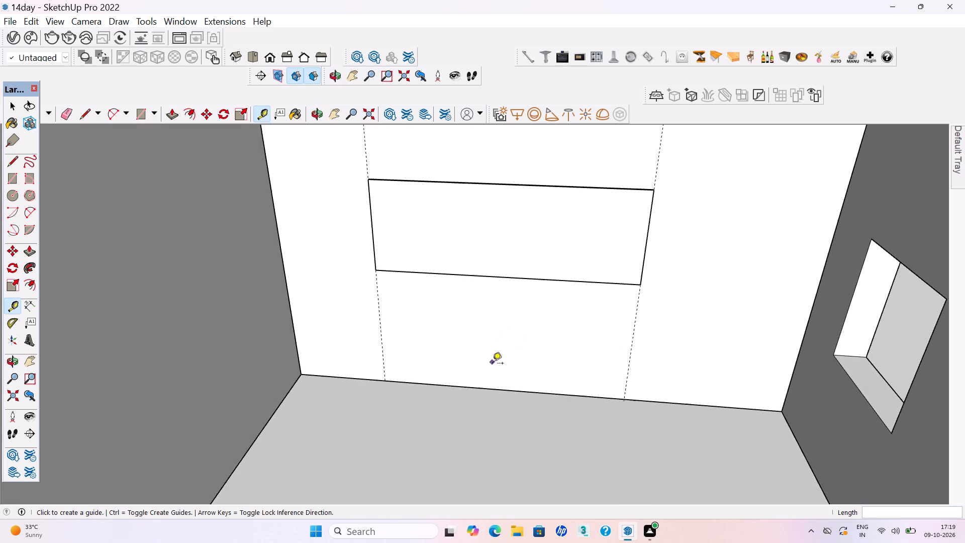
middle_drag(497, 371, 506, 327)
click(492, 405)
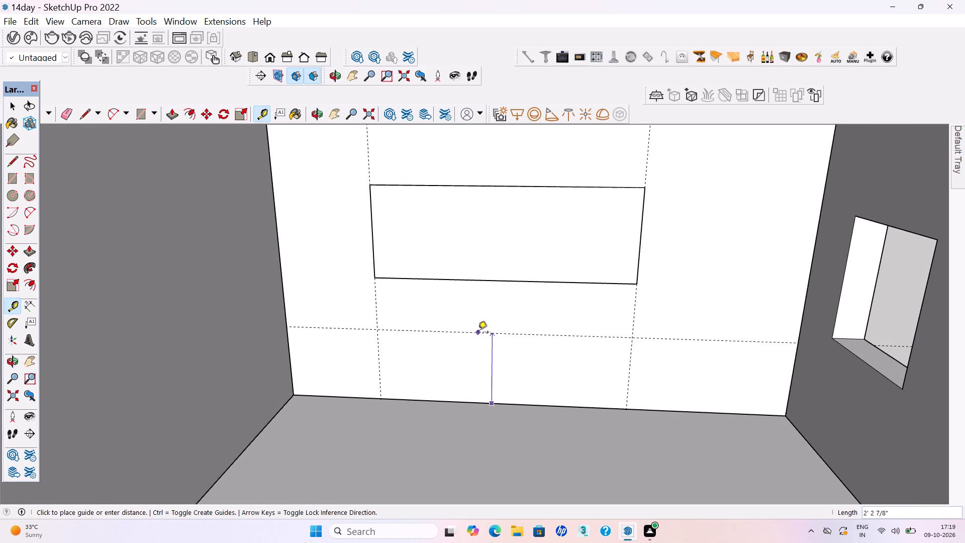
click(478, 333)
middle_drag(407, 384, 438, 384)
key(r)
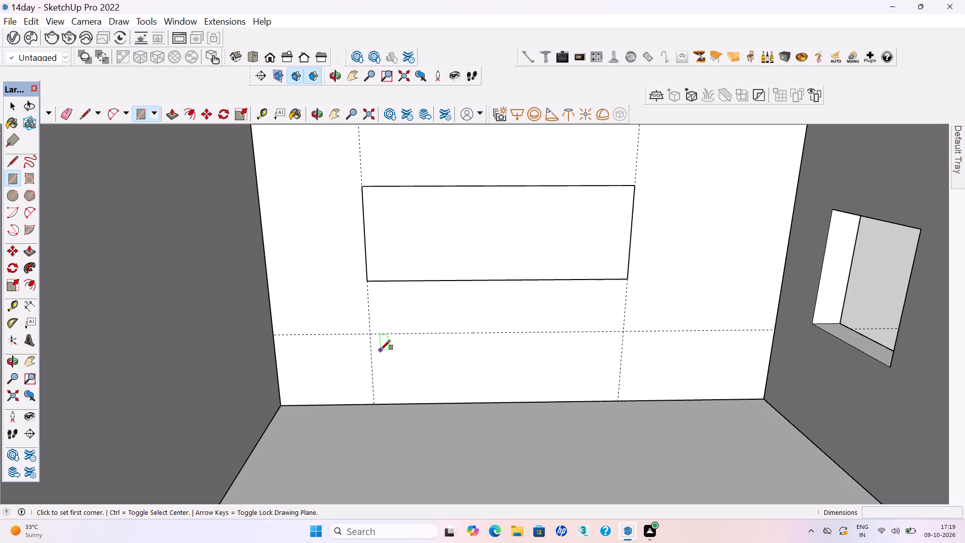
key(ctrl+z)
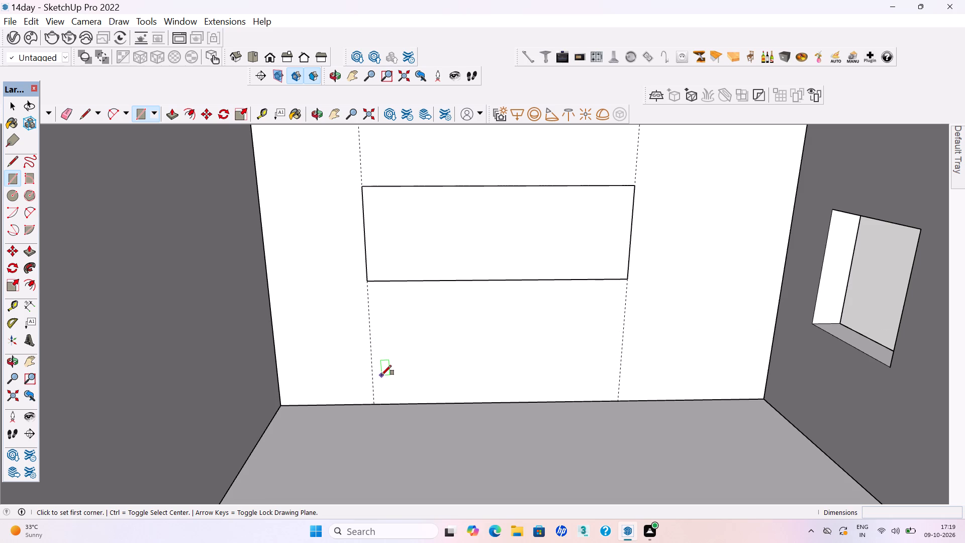
Place two horizontal guides on the back wall, one about 3' 2" above the floor and one about 2' below it.
key(t)
click(453, 403)
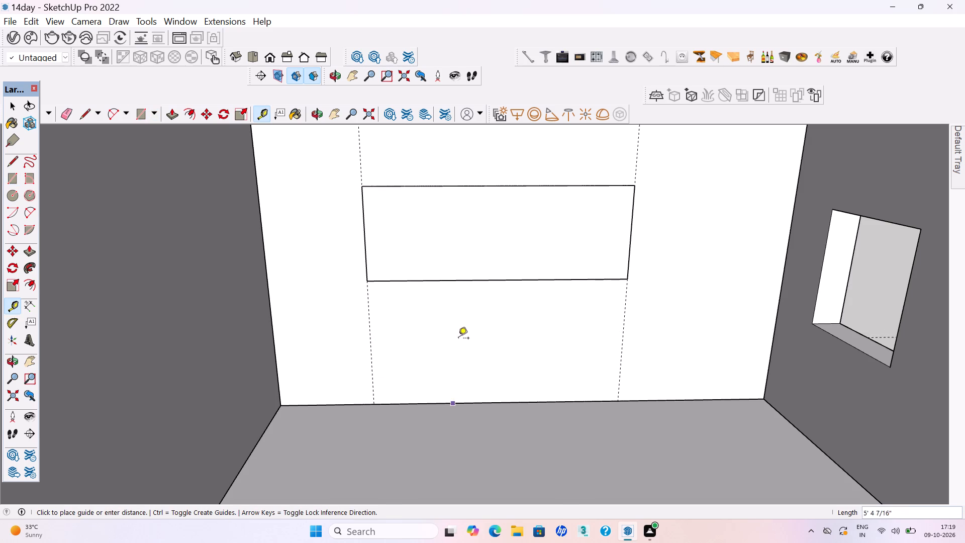
click(427, 302)
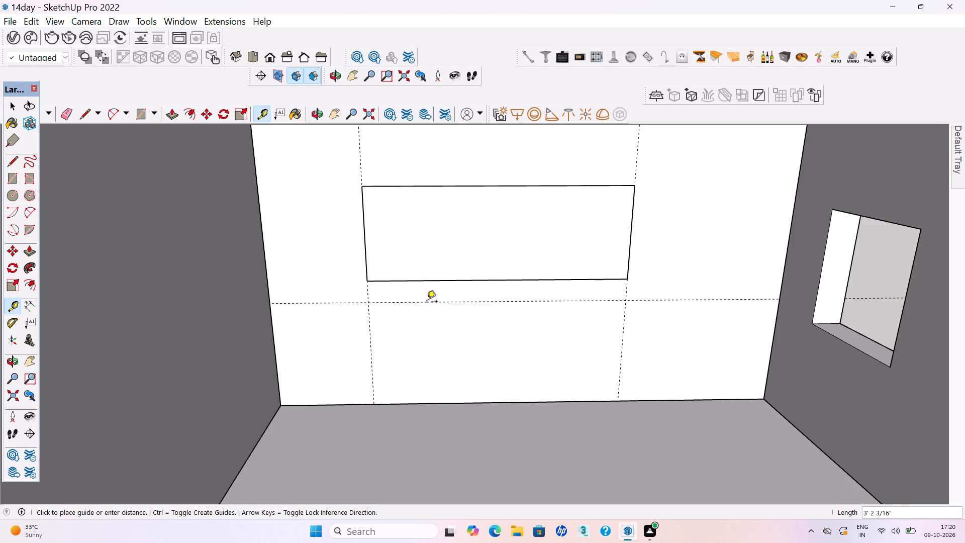
click(433, 402)
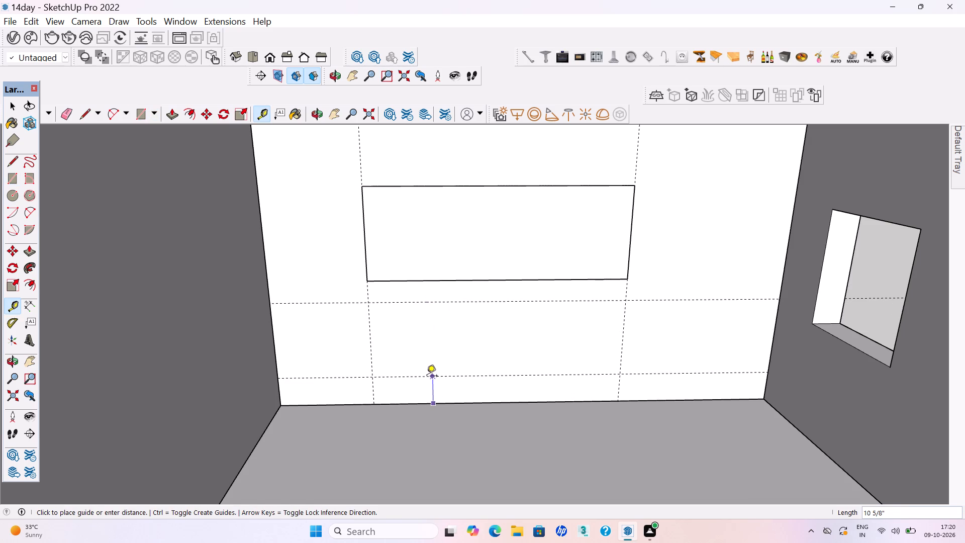
click(426, 366)
Draw a rectangle about 7' 4" by 2' between the four guides below the wall panel and make it a group.
key(r)
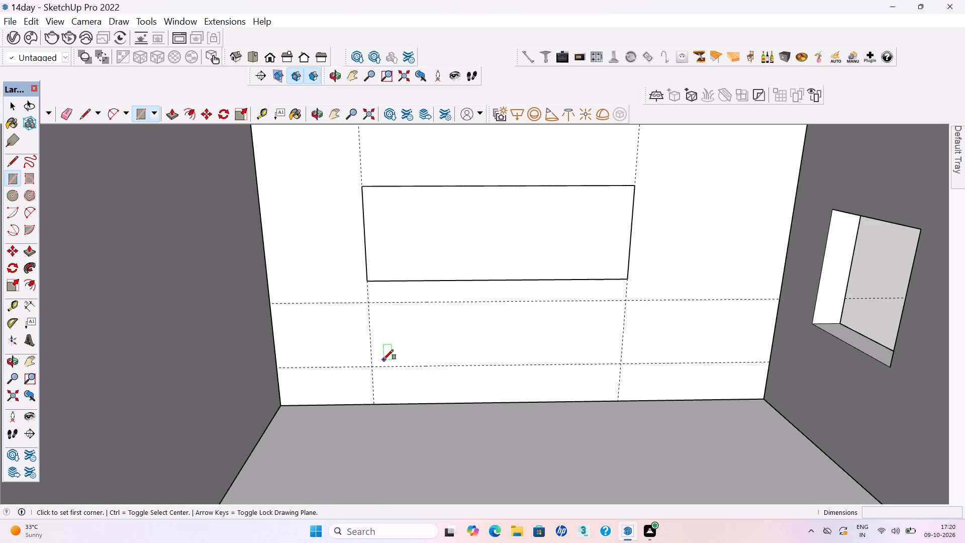
click(375, 365)
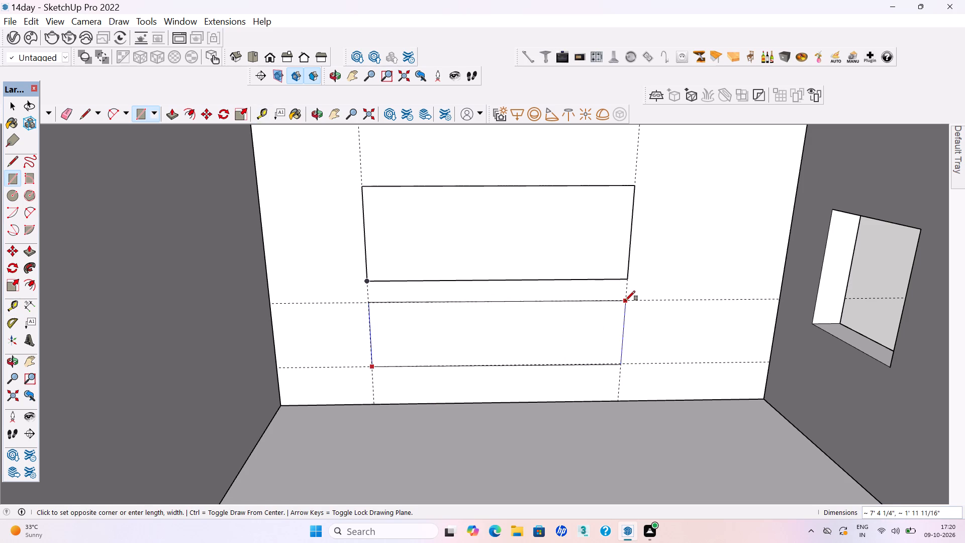
click(625, 301)
key(space)
double_click(550, 334)
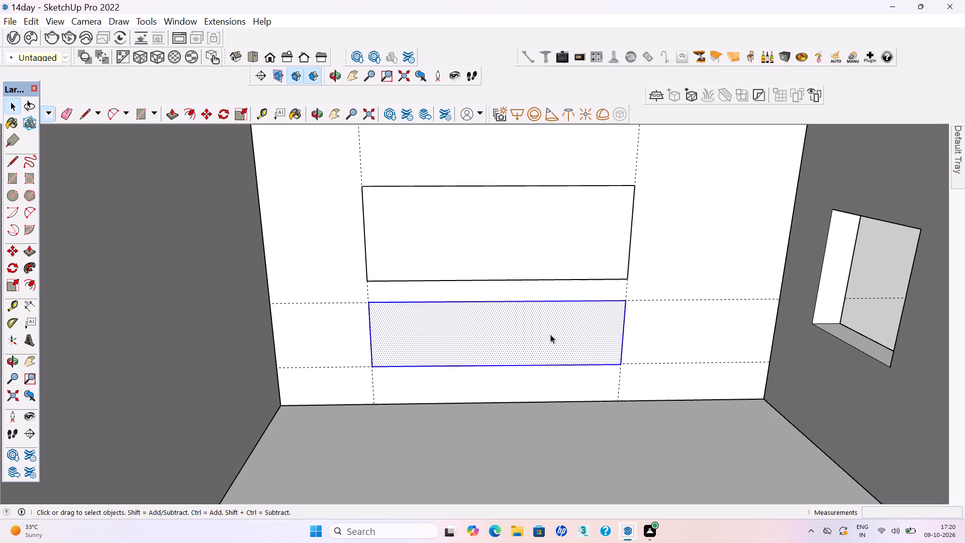
right_click(550, 334)
click(583, 196)
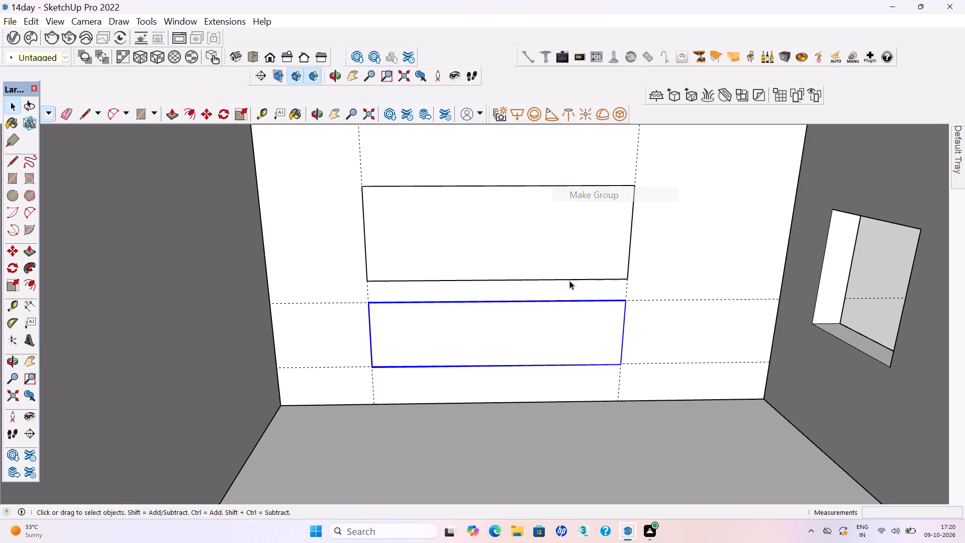
Open the new group and pull its face out 1'4" to form the low unit's box.
double_click(547, 340)
key(p)
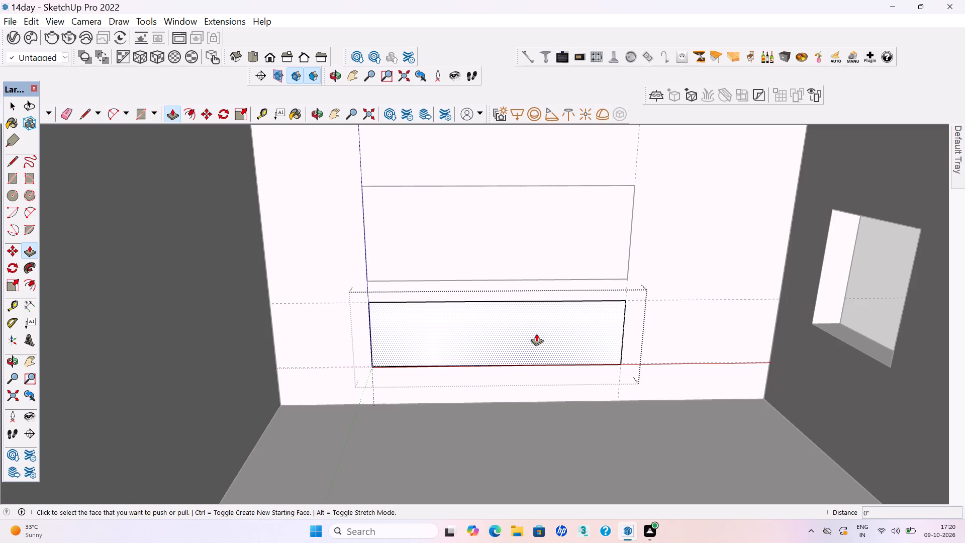
click(536, 333)
text(1'4")
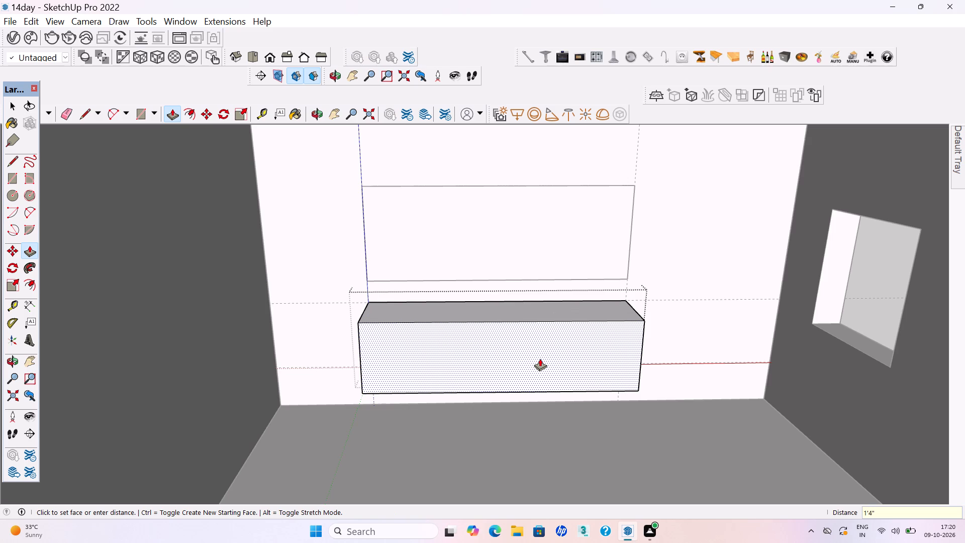
key(Return)
Offset the outline of the box's front face inward by 18 mm.
key(space)
click(542, 360)
key(f)
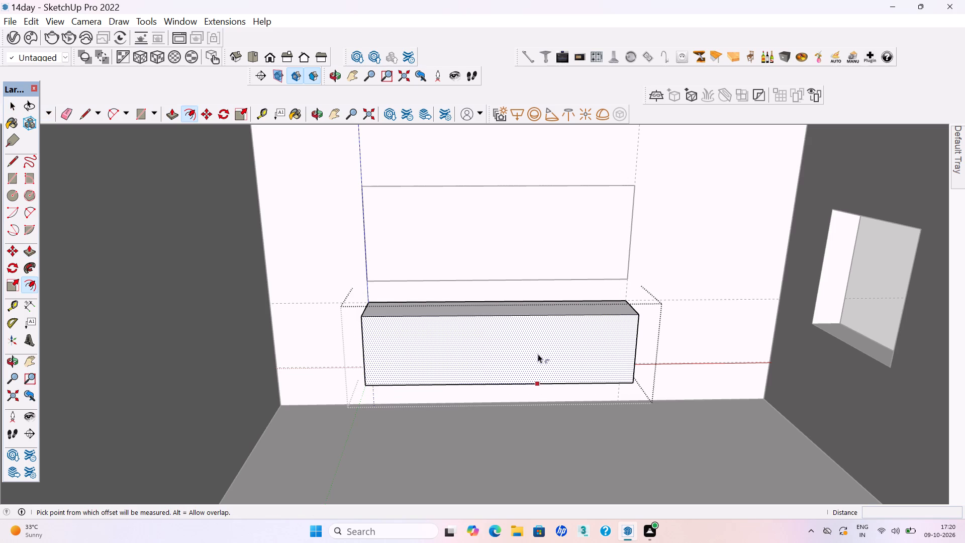
click(536, 350)
key(1)
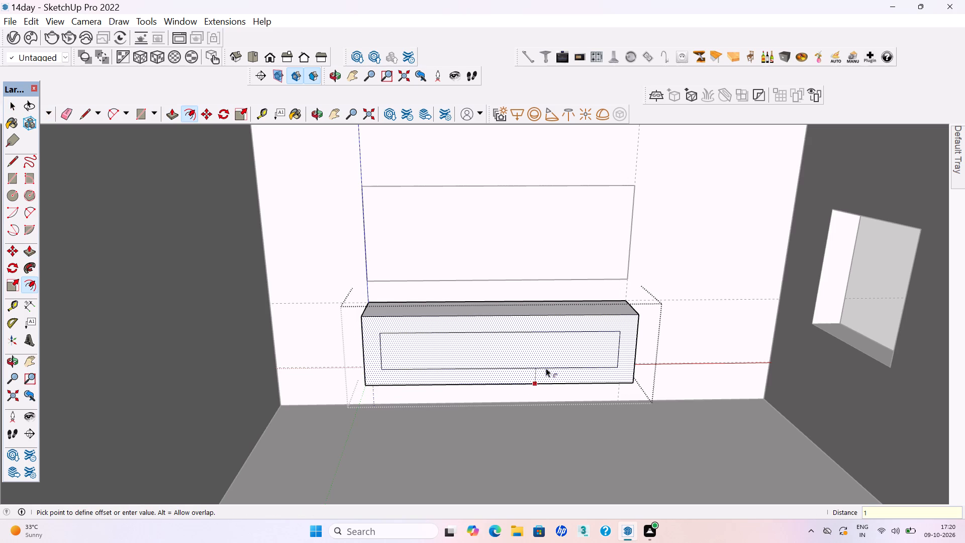
key(8)
text(mm)
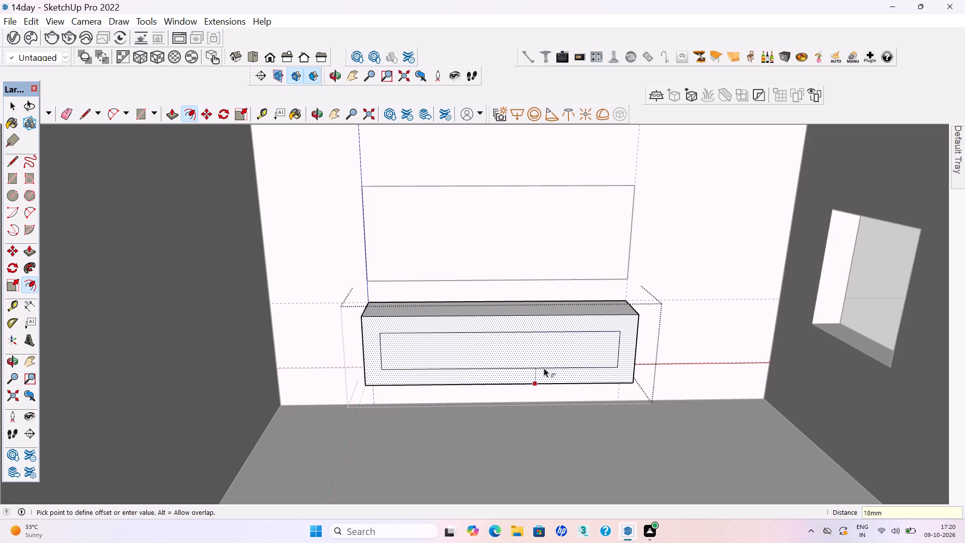
key(Return)
Push the inner front face back to hollow out the low unit, close the group and save the model.
key(space)
click(536, 362)
key(p)
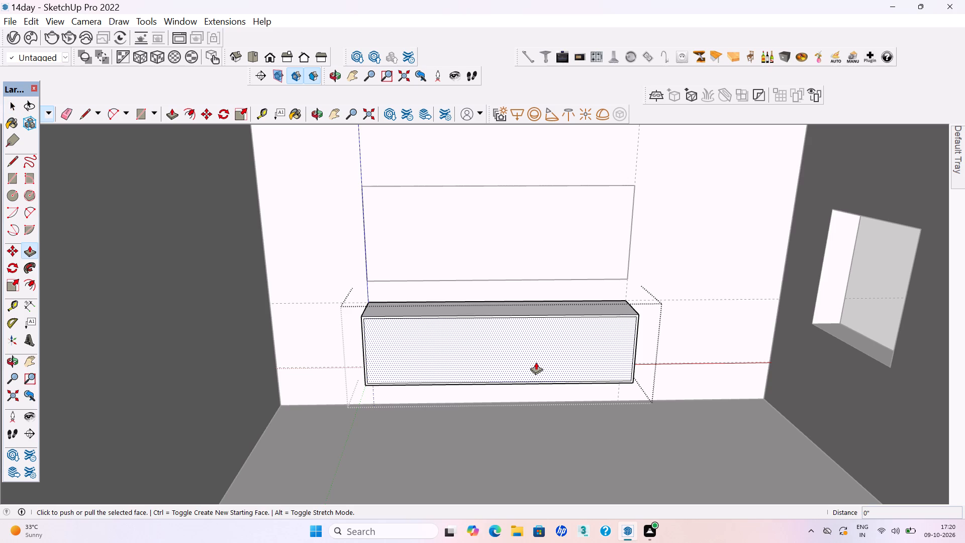
key(Return)
click(536, 362)
click(530, 347)
key(space)
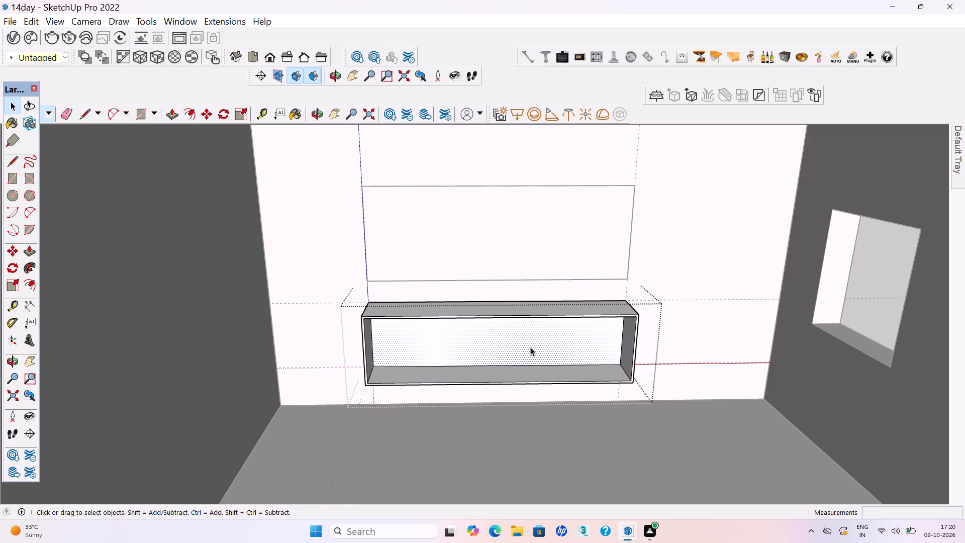
scroll(512, 352, down, 2)
scroll(444, 318, down, 5)
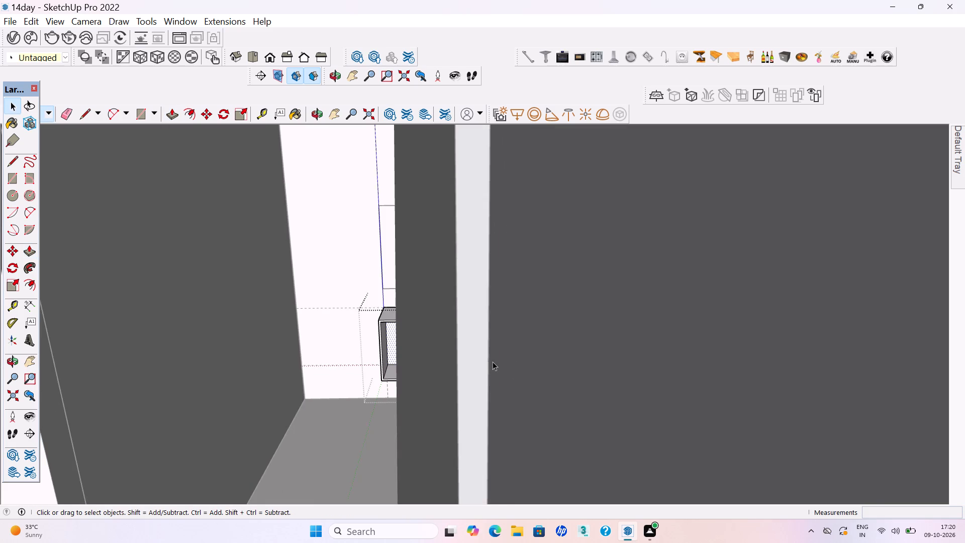
scroll(493, 361, down, 7)
scroll(442, 347, down, 4)
scroll(520, 350, down, 11)
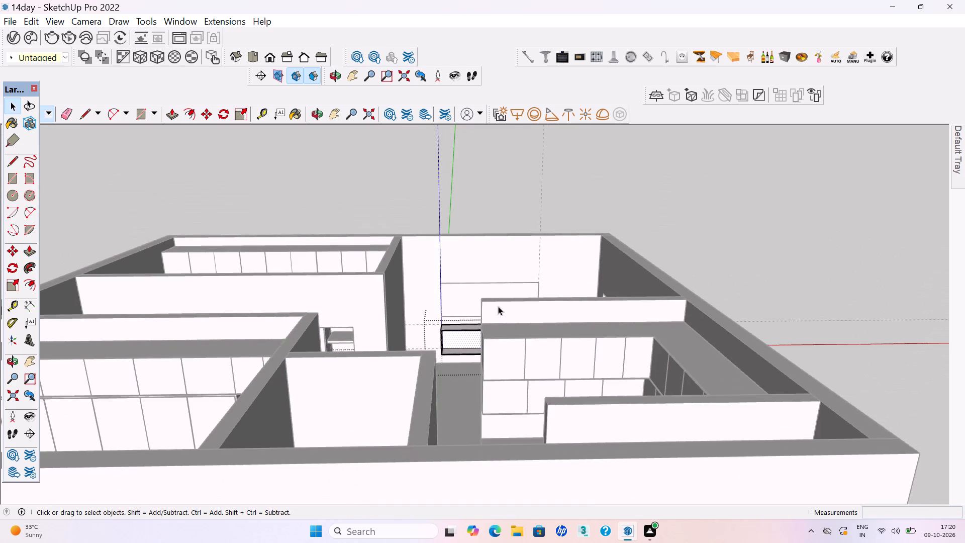
middle_drag(498, 306, 488, 374)
click(755, 188)
key(ctrl+s)
key(ctrl+s)
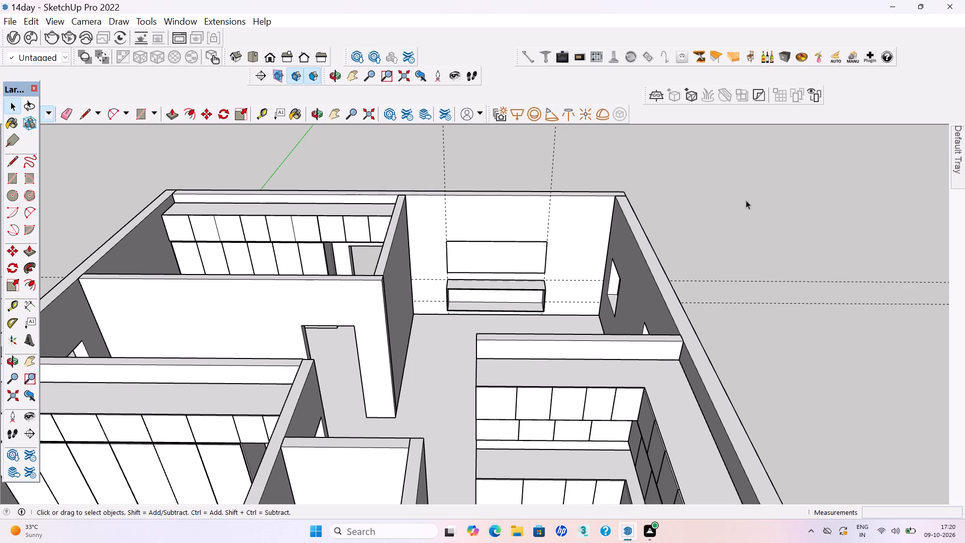
Delete the vertical guide along the right edge of the wall panel.
scroll(728, 224, down, 3)
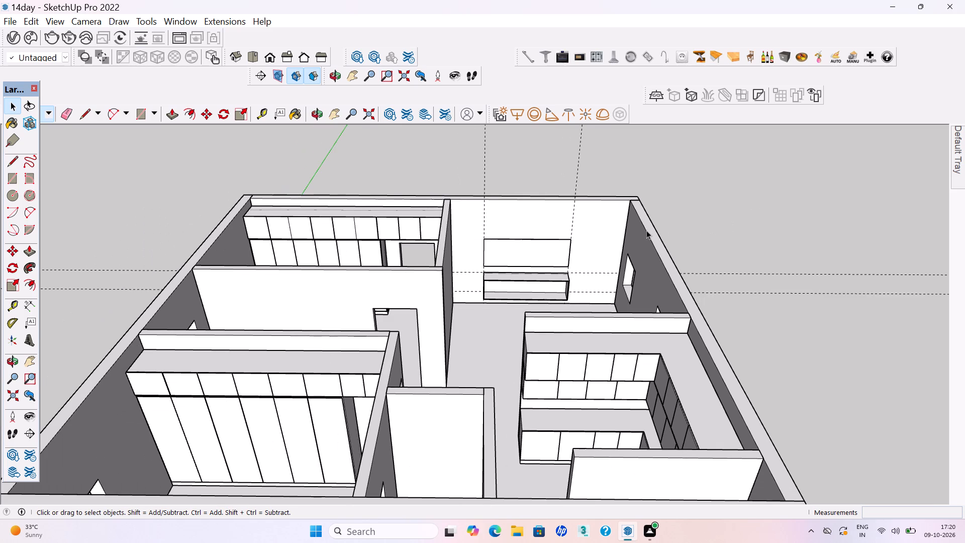
scroll(654, 243, down, 1)
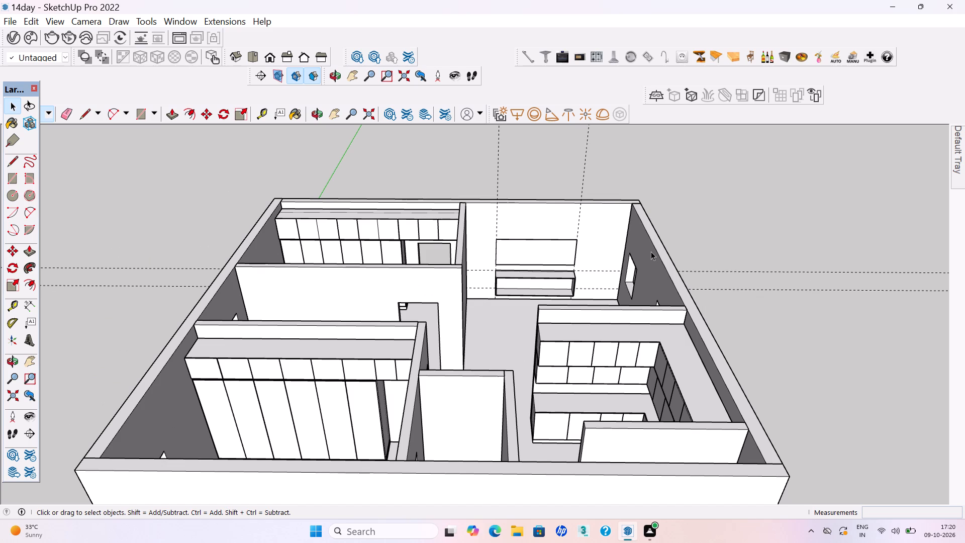
scroll(629, 256, down, 2)
middle_drag(607, 306, 599, 272)
scroll(584, 200, up, 4)
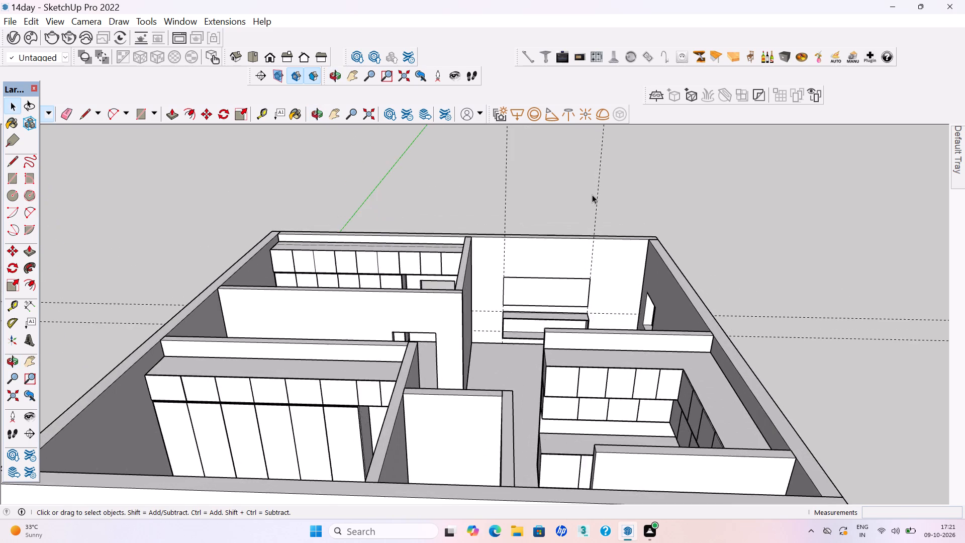
scroll(592, 195, up, 2)
middle_drag(586, 263, 588, 297)
scroll(586, 266, up, 1)
drag(643, 169, 632, 165)
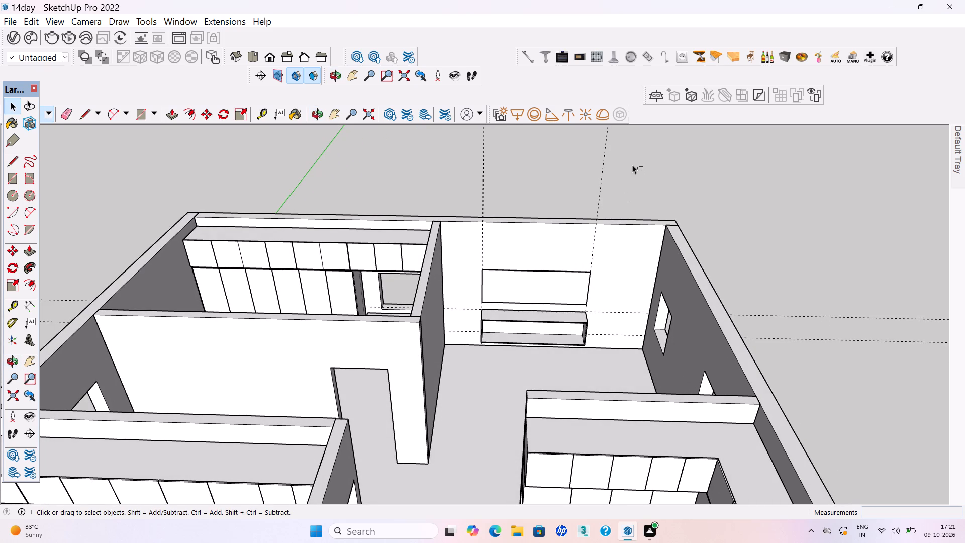
drag(632, 165, 511, 152)
key(Delete)
scroll(904, 333, down, 3)
middle_drag(693, 291, 689, 241)
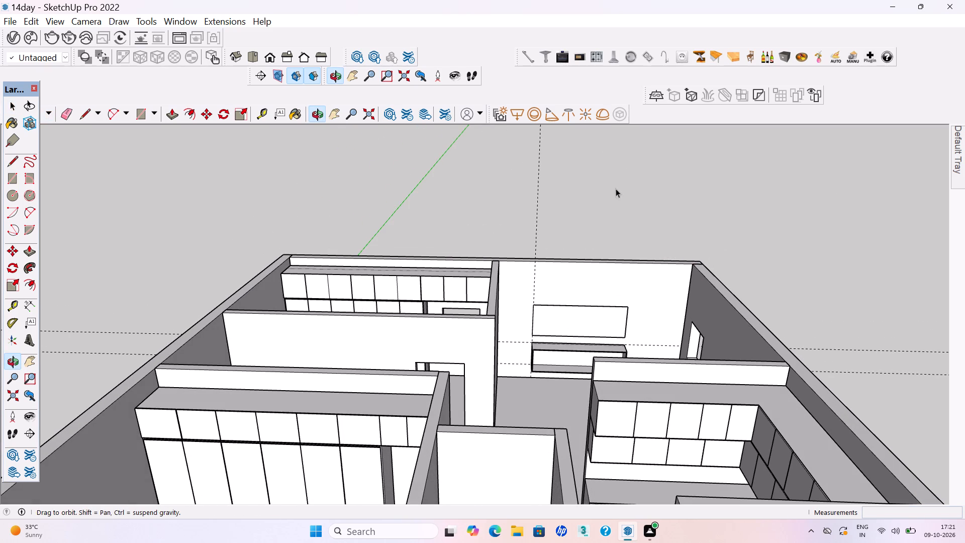
Delete the remaining vertical guide along the wall panel's edge and save the model.
middle_drag(601, 232, 578, 287)
scroll(548, 201, up, 3)
drag(590, 185, 551, 159)
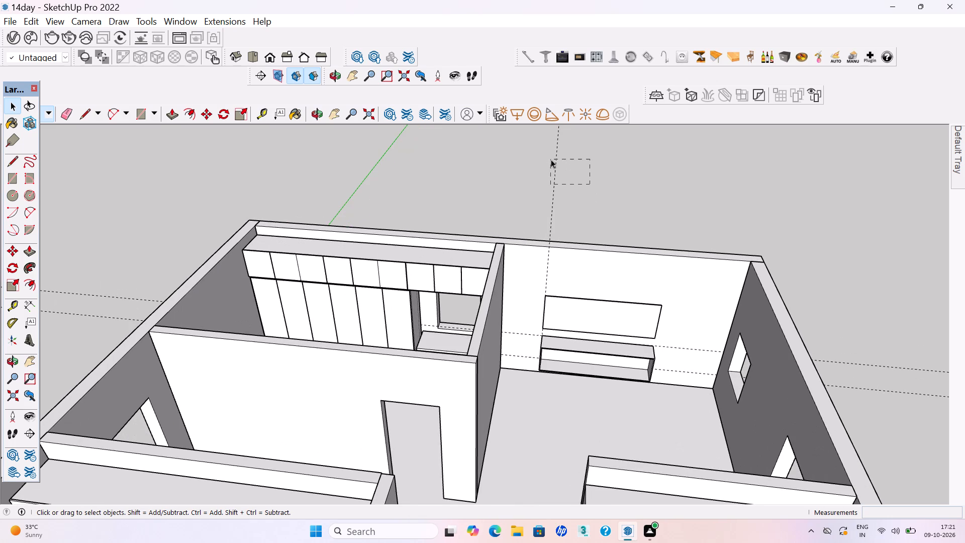
drag(551, 159, 545, 154)
key(Delete)
key(ctrl+s)
key(ctrl+s)
key(ctrl+s)
Delete the two horizontal guides running past the low unit and save the model.
scroll(519, 398, down, 3)
middle_drag(631, 418, 632, 370)
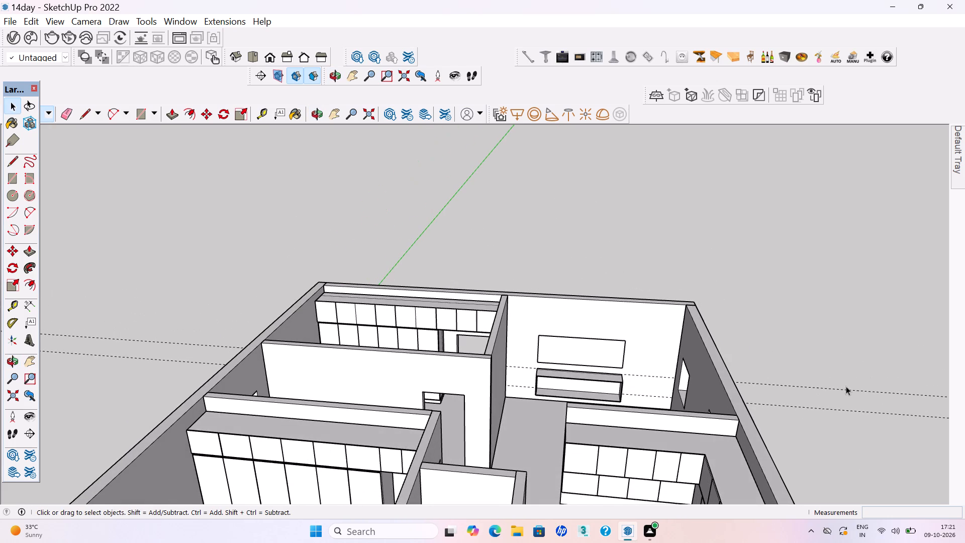
drag(870, 428, 826, 359)
key(Delete)
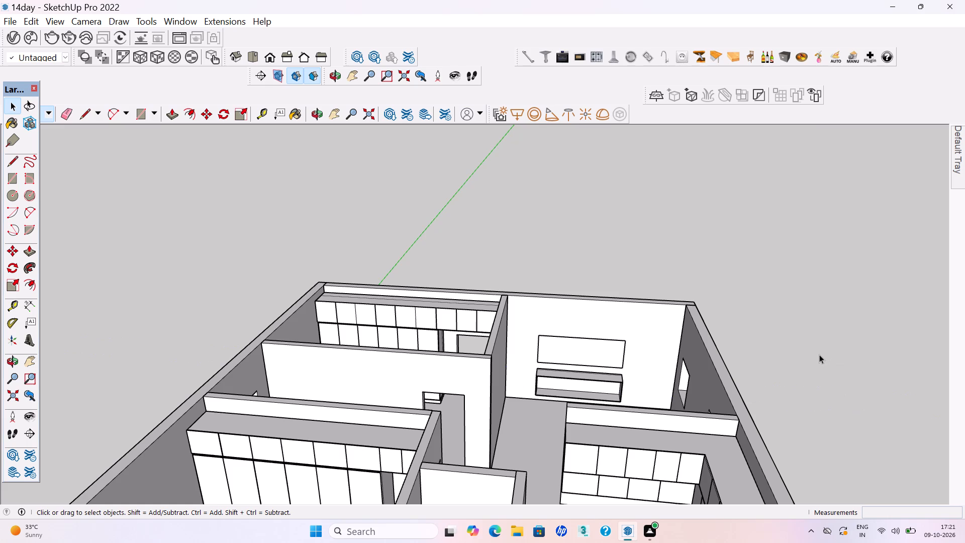
key(ctrl+s)
key(ctrl+s)
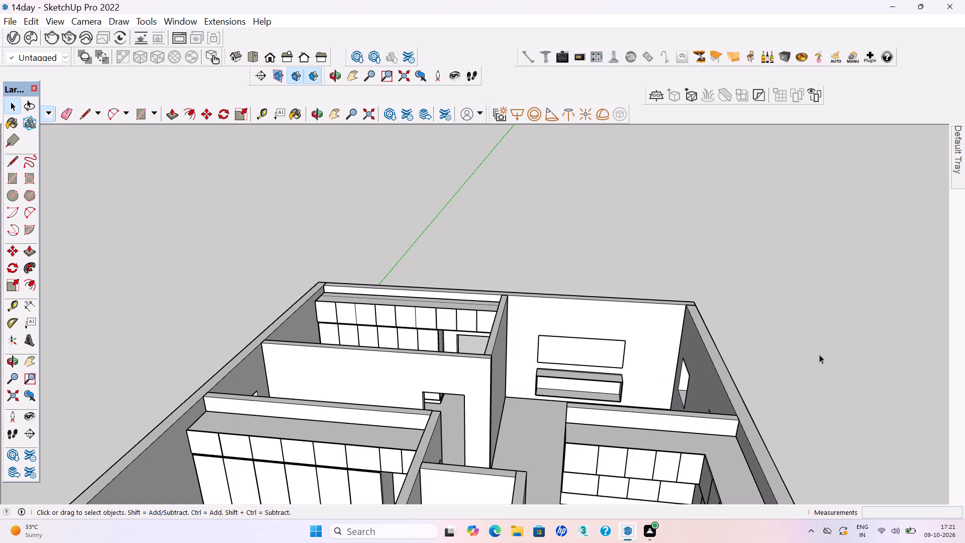
Place two vertical guides across the low unit to divide it into three bays, the first about 2'3 7/16" from its left edge.
scroll(569, 400, up, 7)
middle_drag(563, 388, 589, 389)
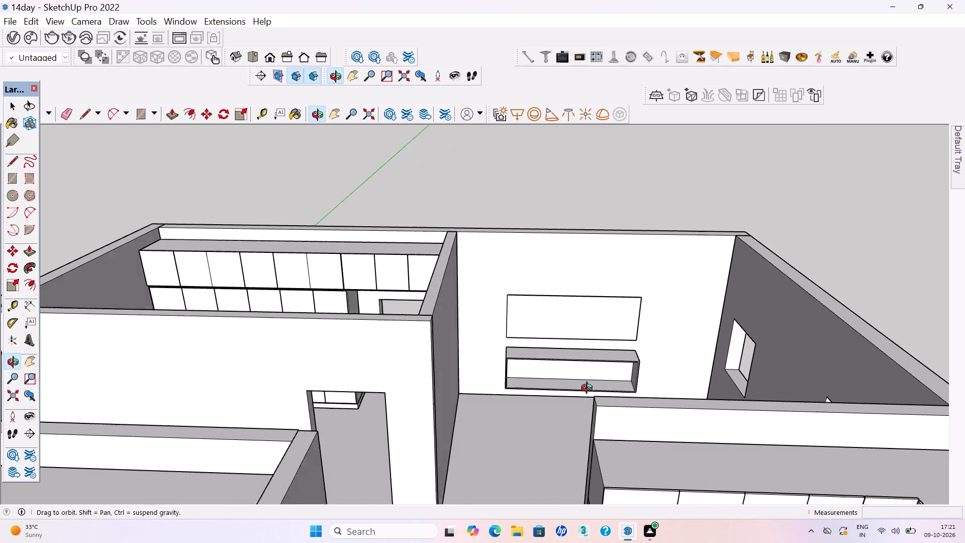
middle_drag(589, 389, 592, 391)
scroll(570, 375, up, 8)
key(t)
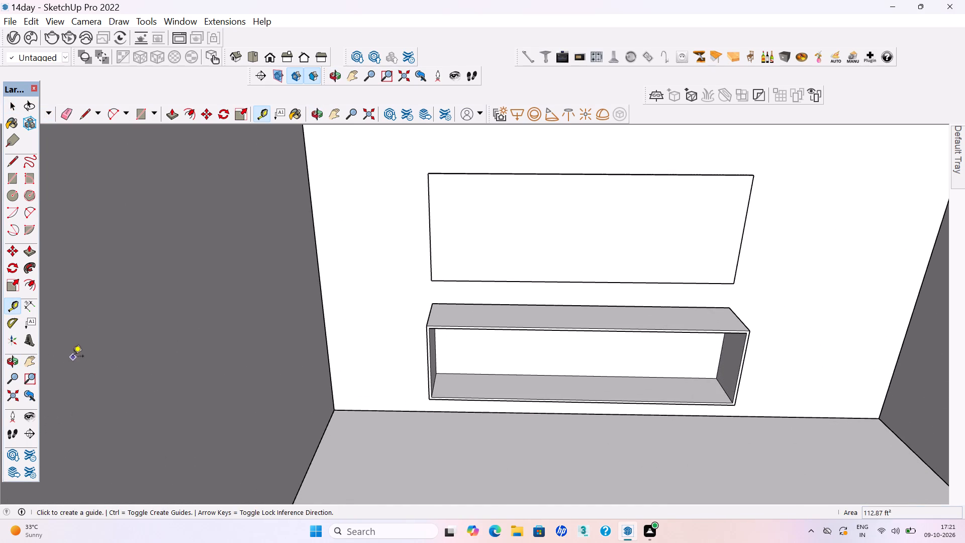
click(429, 362)
click(526, 329)
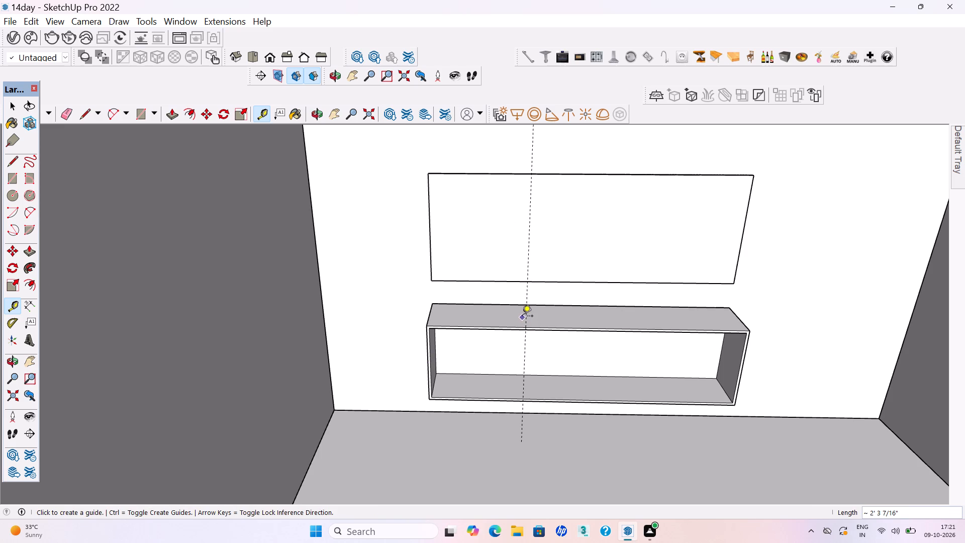
click(524, 311)
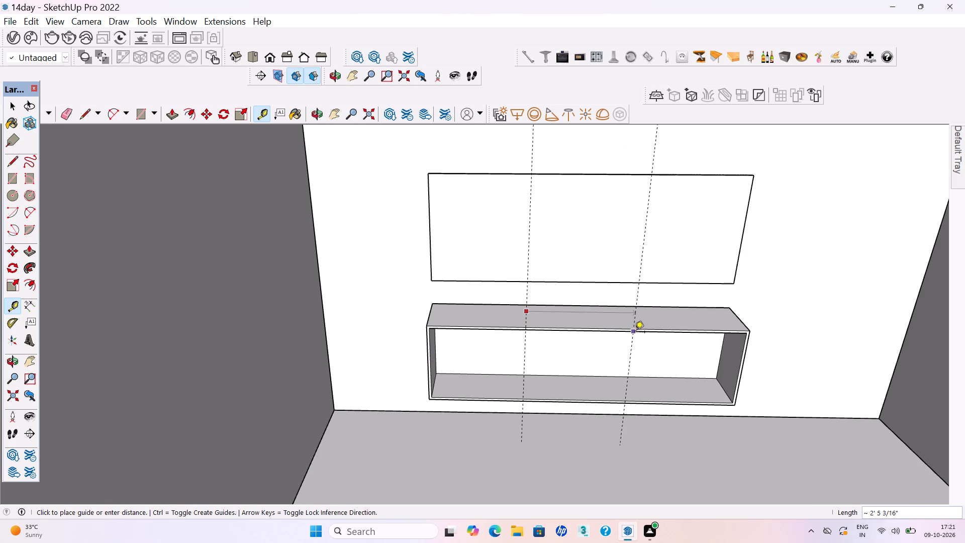
click(642, 333)
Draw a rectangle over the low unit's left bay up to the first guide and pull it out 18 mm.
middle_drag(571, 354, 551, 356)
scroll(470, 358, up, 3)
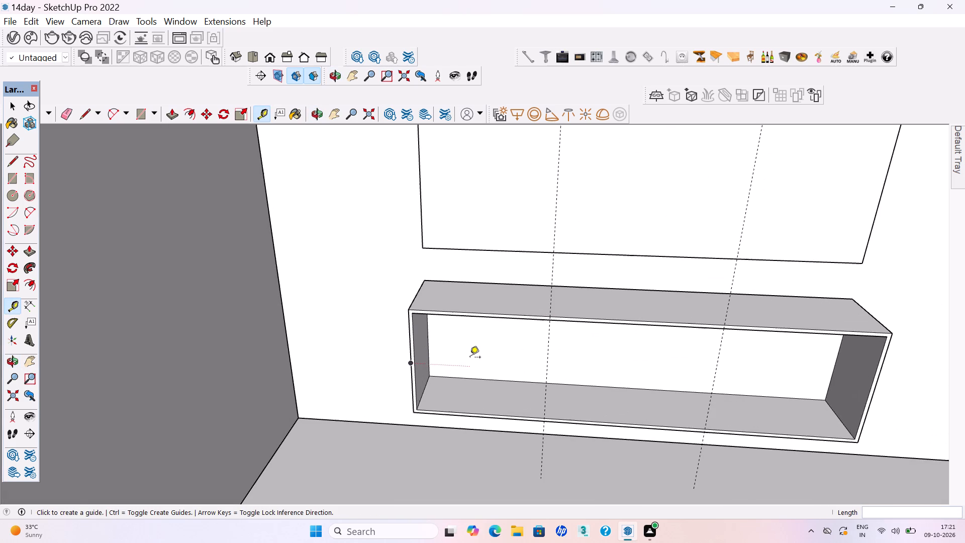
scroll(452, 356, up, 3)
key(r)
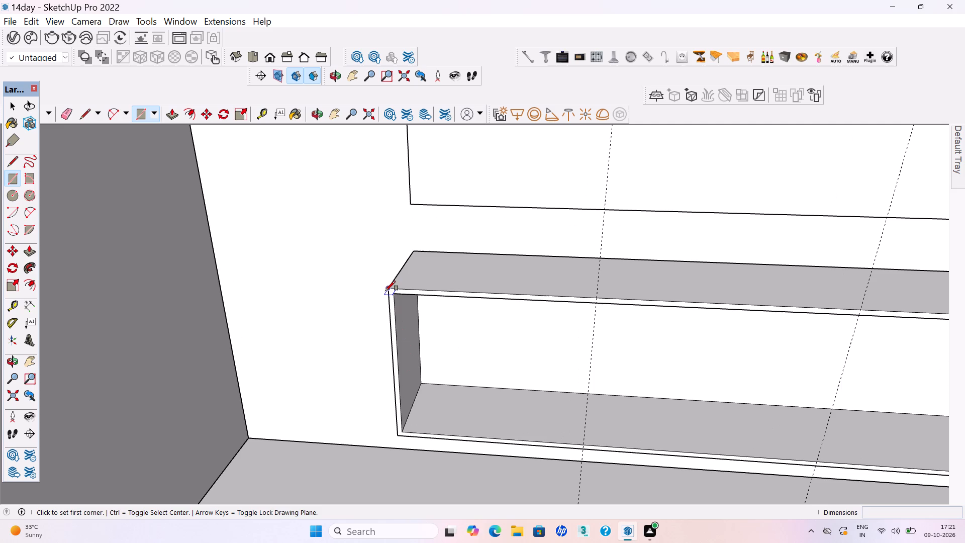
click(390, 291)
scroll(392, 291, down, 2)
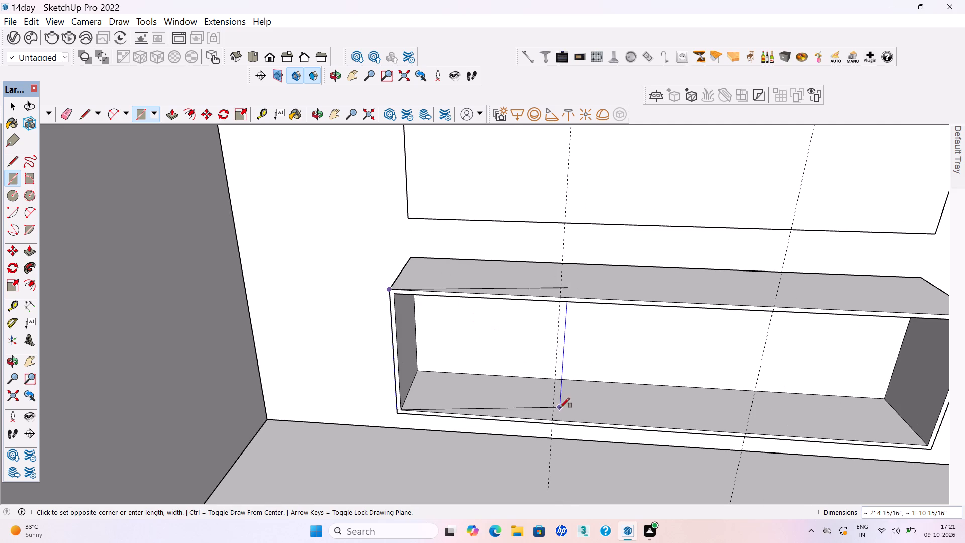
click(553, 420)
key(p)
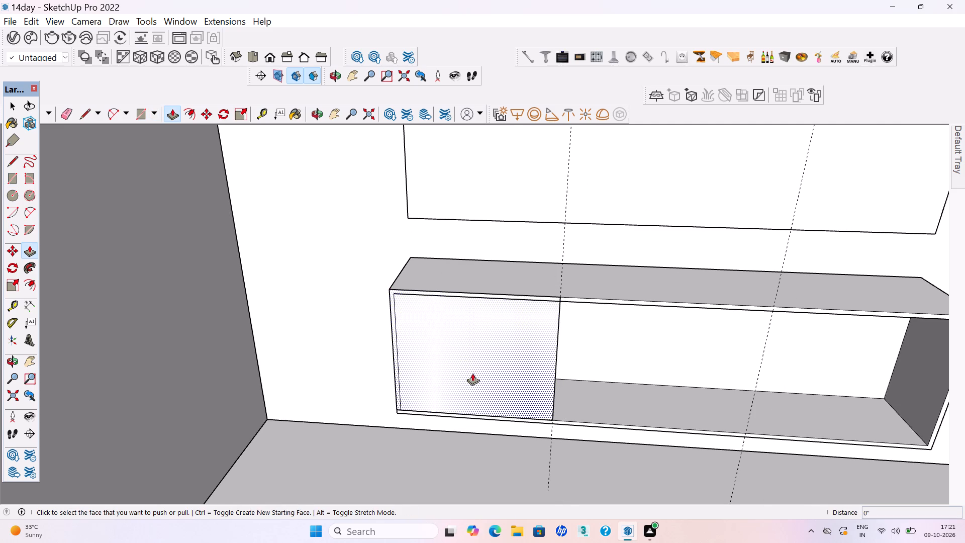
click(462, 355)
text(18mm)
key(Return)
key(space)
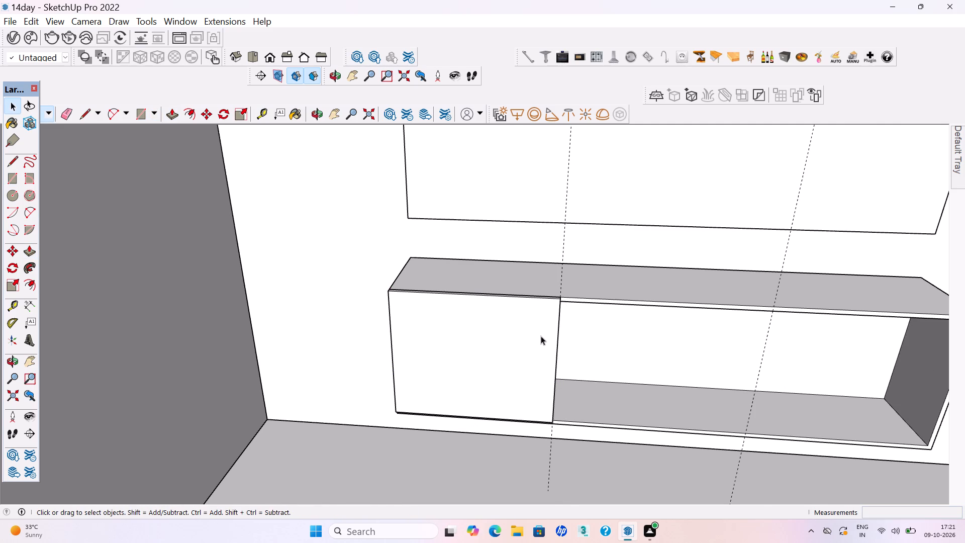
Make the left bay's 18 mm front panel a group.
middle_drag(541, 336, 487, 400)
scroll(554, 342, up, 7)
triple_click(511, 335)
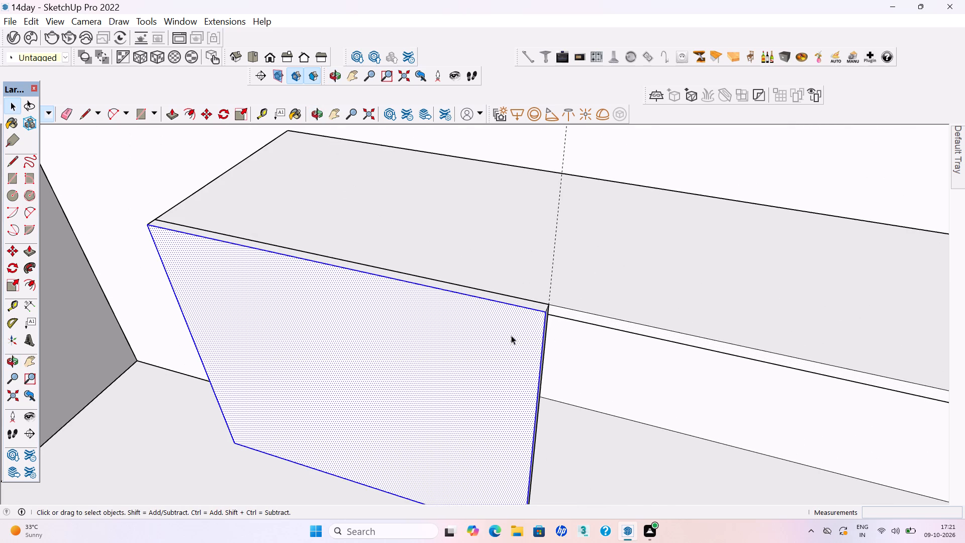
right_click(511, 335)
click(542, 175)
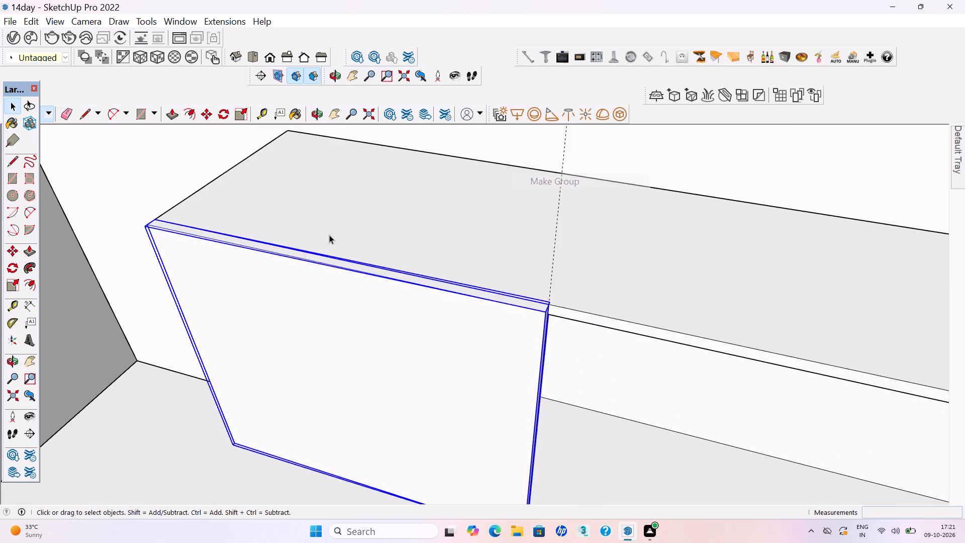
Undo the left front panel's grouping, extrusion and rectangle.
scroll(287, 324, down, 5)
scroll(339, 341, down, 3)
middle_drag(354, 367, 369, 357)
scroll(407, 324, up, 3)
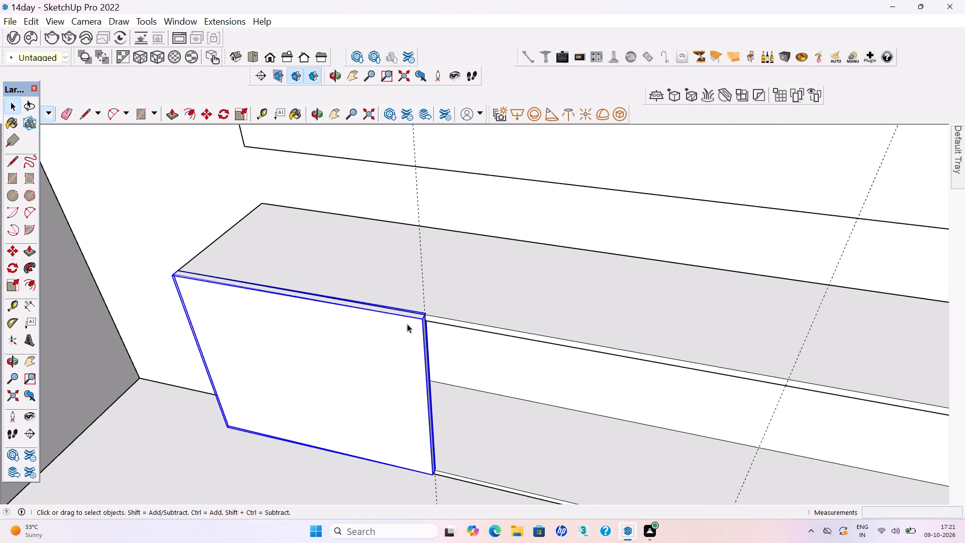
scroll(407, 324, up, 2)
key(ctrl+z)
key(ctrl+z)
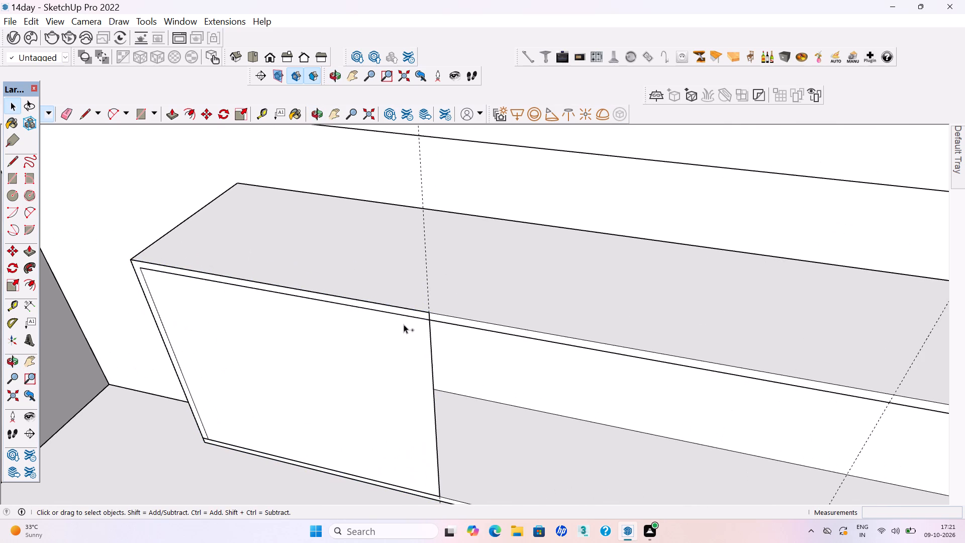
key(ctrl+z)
Draw a rectangle about 2'3 7/16" by 1'10 15/16" over the low unit's left bay and pull it out 18 mm.
scroll(714, 336, down, 3)
middle_drag(371, 341, 383, 331)
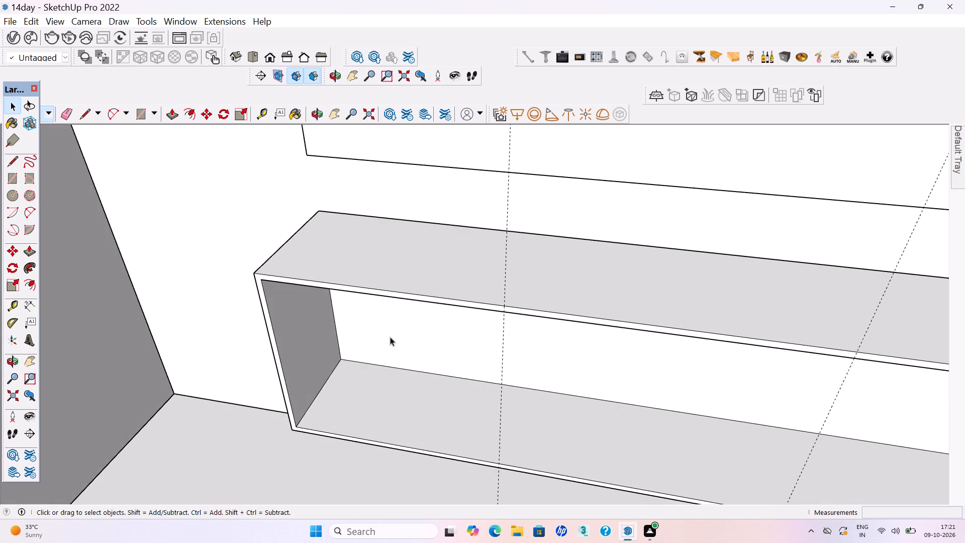
key(r)
click(258, 276)
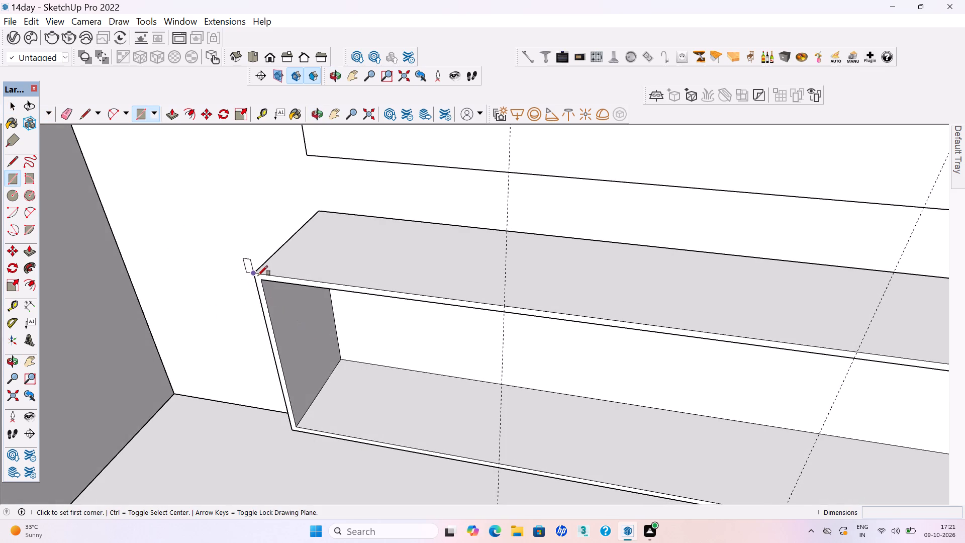
click(497, 461)
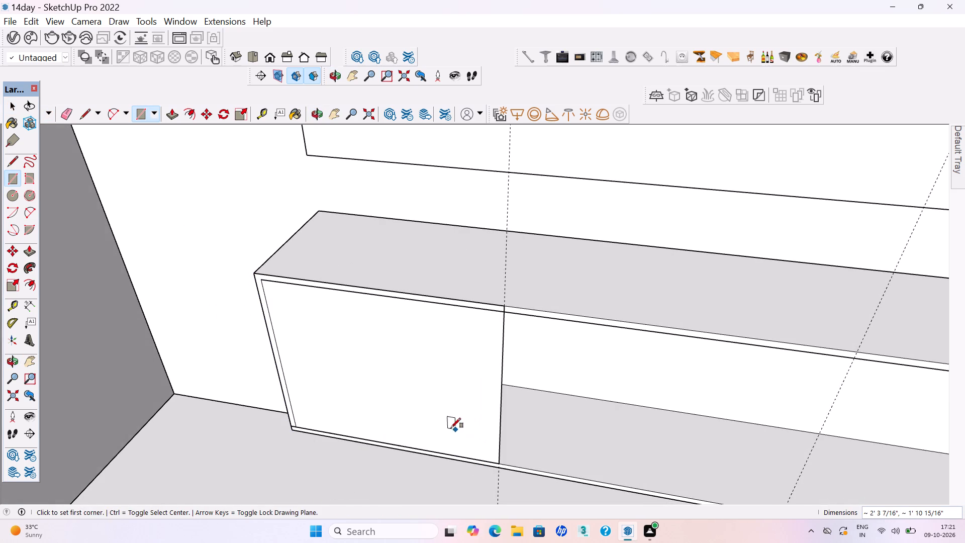
key(p)
click(407, 395)
key(1)
key(8)
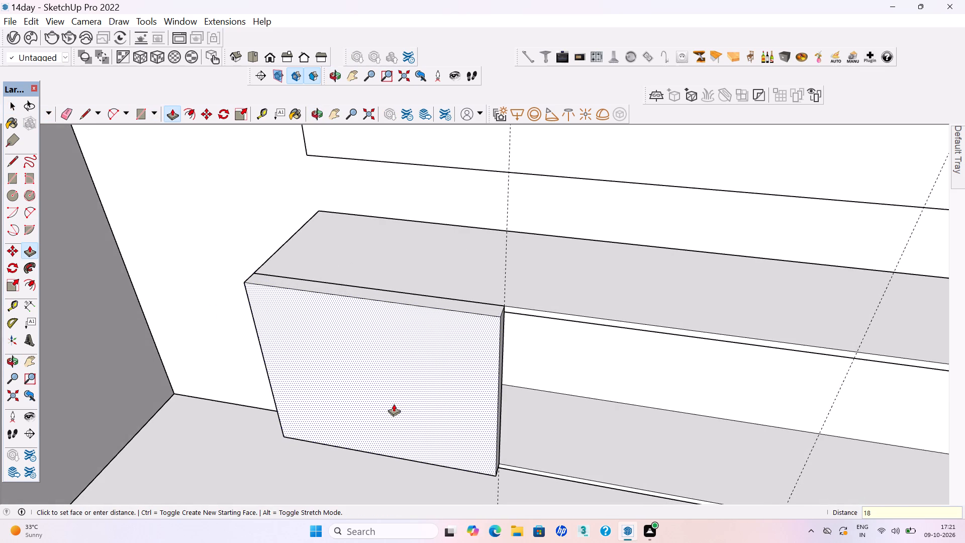
text(mm)
key(Return)
key(space)
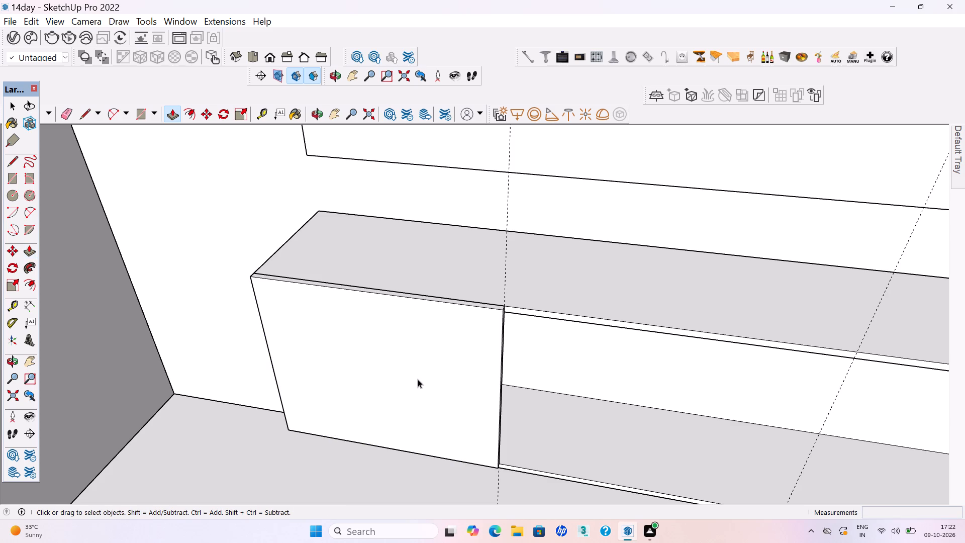
Make the left bay's 18 mm front panel a group, deselect it and save the model.
middle_drag(499, 337, 394, 362)
triple_click(443, 349)
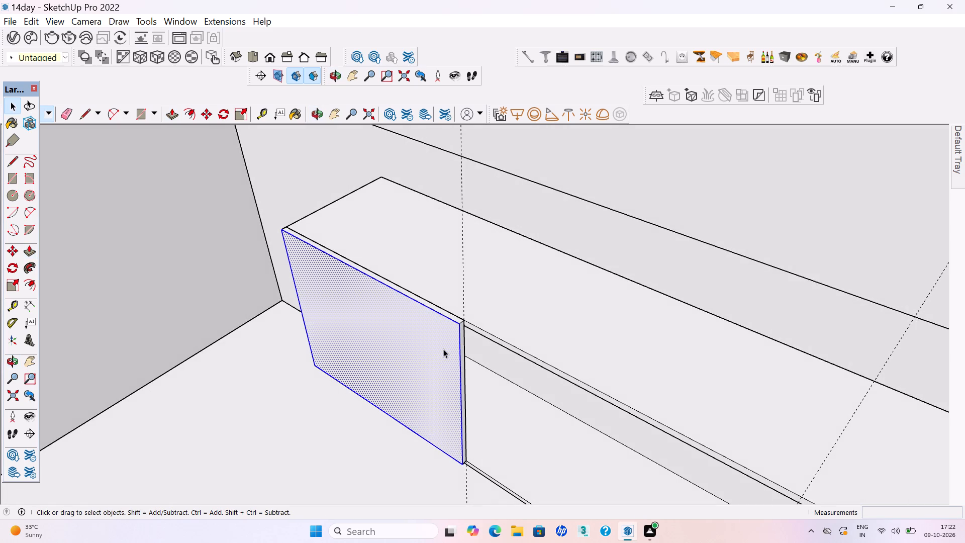
scroll(449, 330, up, 8)
right_click(458, 349)
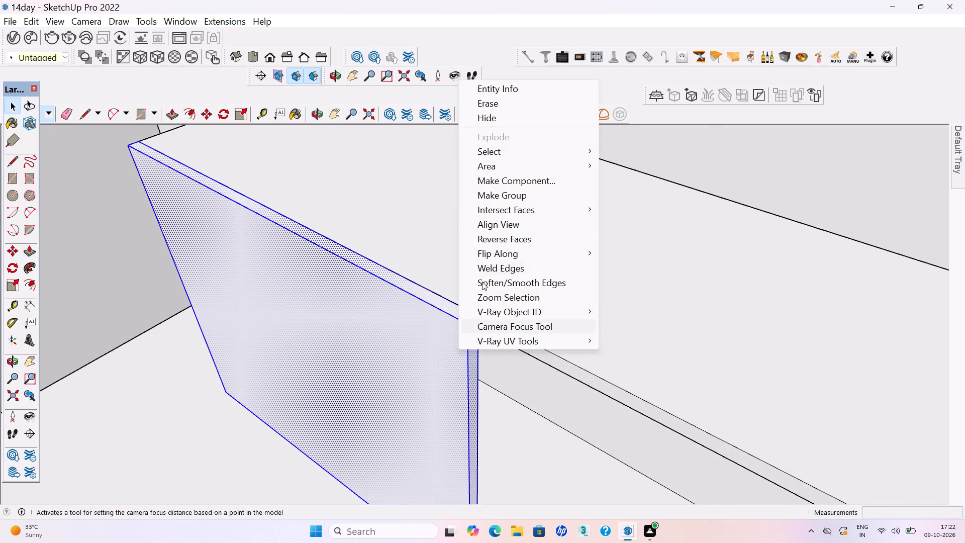
click(484, 197)
scroll(414, 398, down, 2)
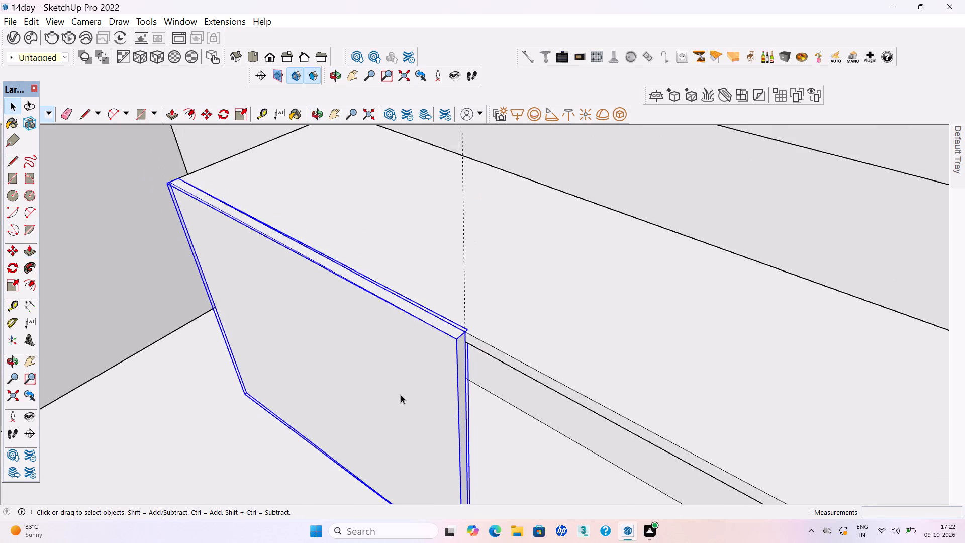
scroll(401, 393, down, 13)
scroll(446, 389, down, 10)
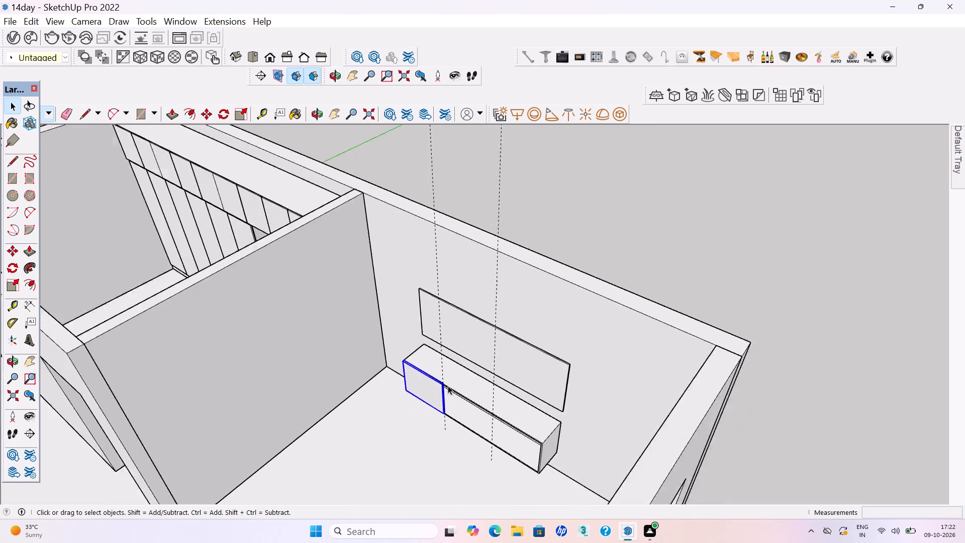
scroll(448, 386, down, 2)
middle_drag(424, 386, 516, 377)
click(749, 391)
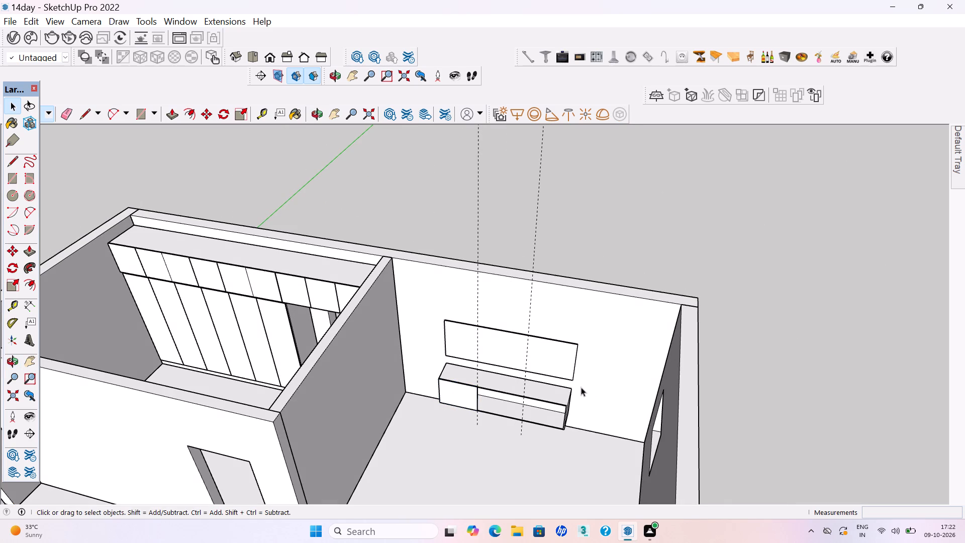
key(ctrl+s)
key(ctrl+s)
Draw a rectangle about 1'10 15/16" high over the low unit's middle bay, spanning from the left panel to the second guide.
key(r)
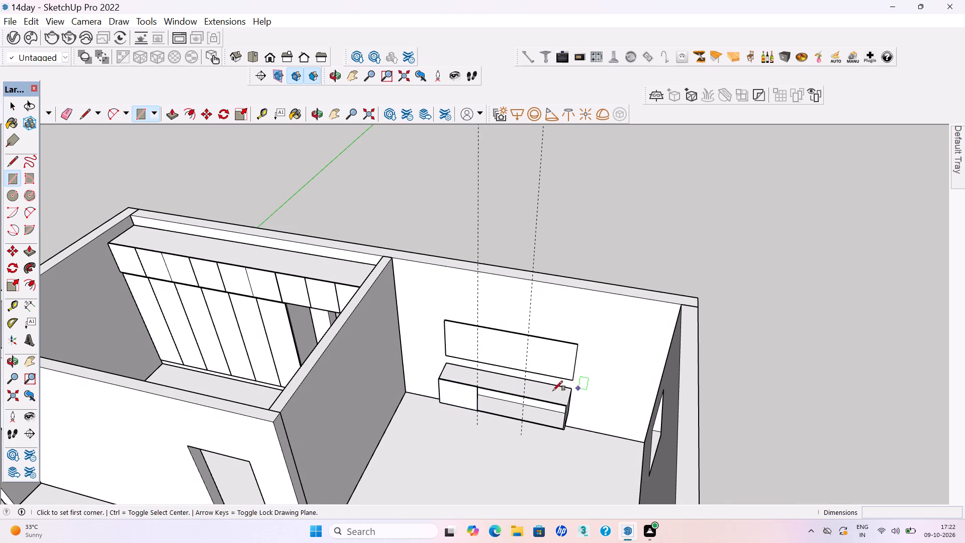
scroll(510, 408, up, 8)
scroll(464, 387, up, 8)
scroll(431, 329, up, 1)
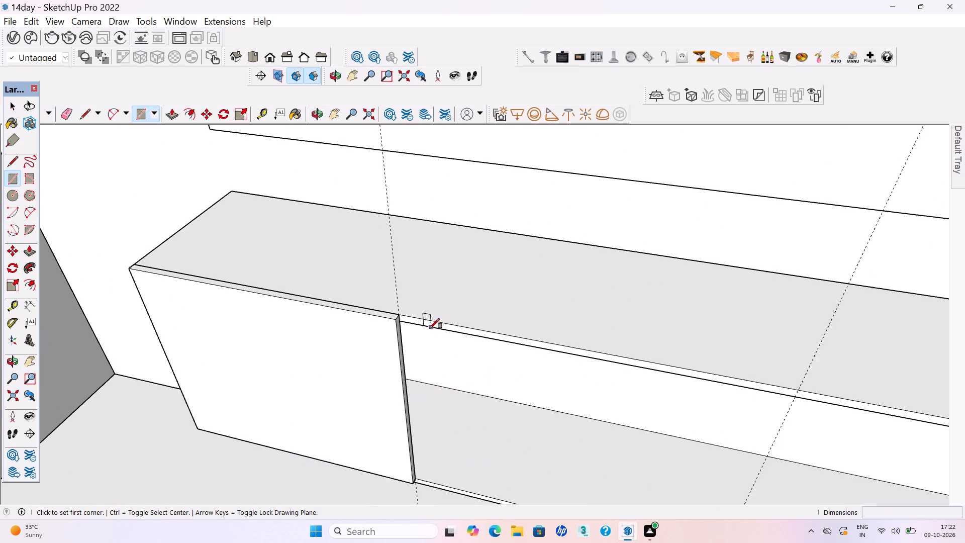
scroll(430, 328, up, 10)
scroll(385, 306, up, 4)
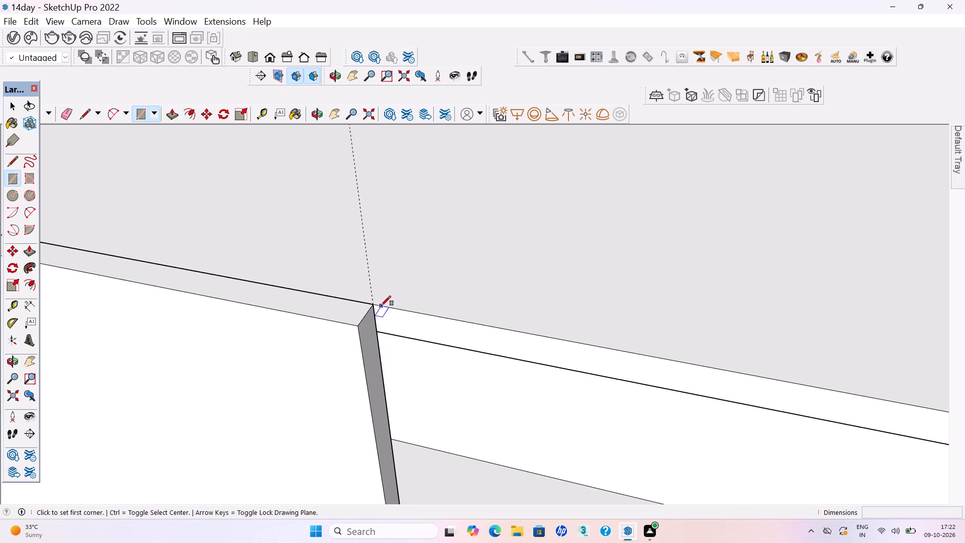
click(381, 306)
scroll(397, 307, down, 7)
scroll(346, 292, down, 3)
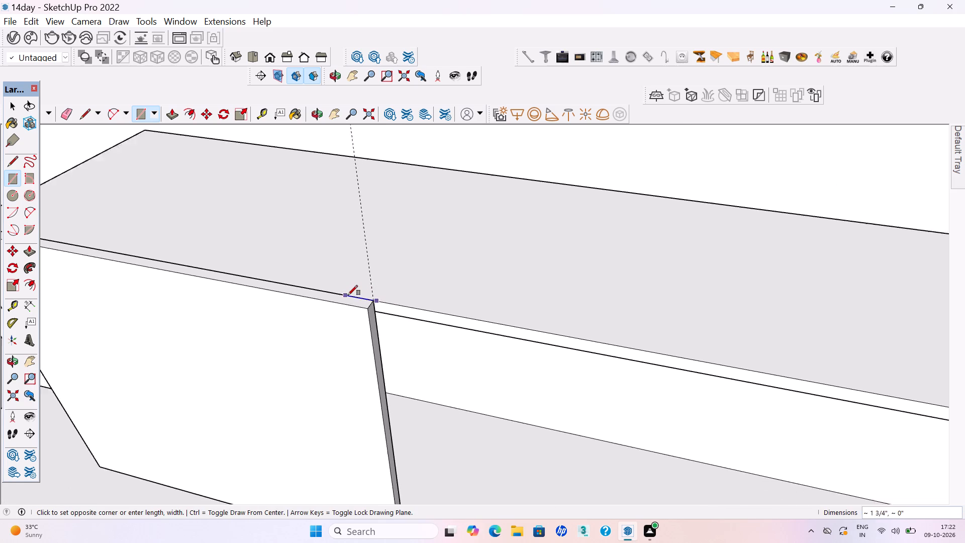
scroll(348, 295, down, 15)
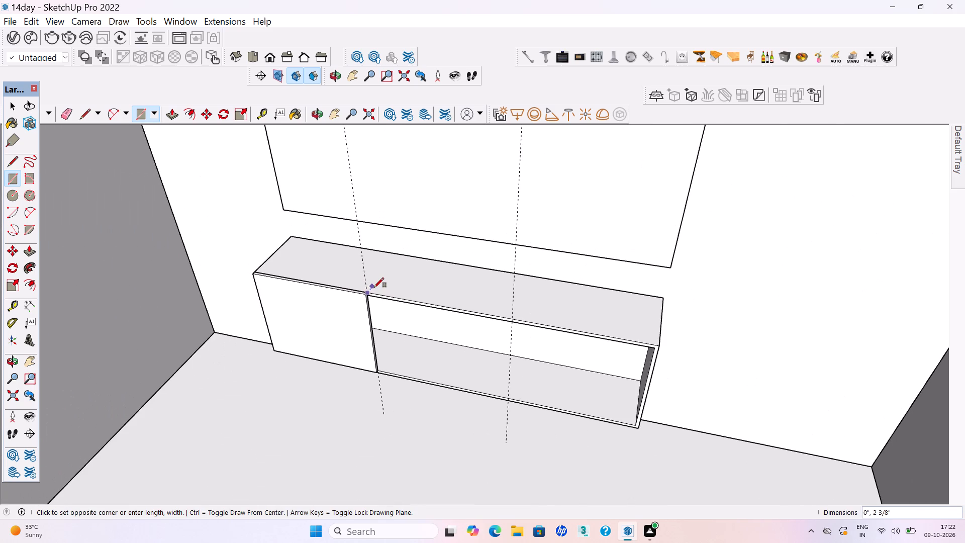
scroll(374, 288, down, 1)
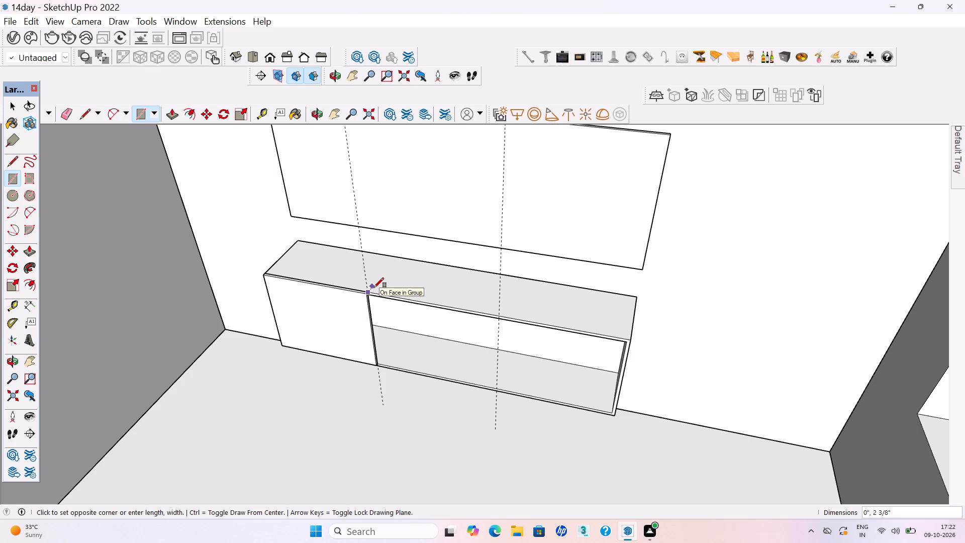
middle_drag(392, 317, 430, 317)
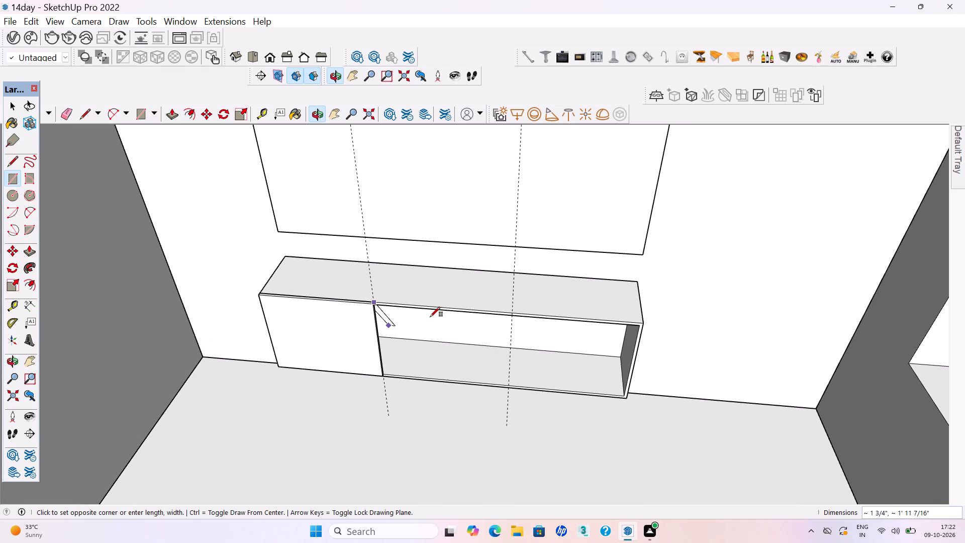
scroll(450, 376, up, 3)
scroll(549, 388, up, 3)
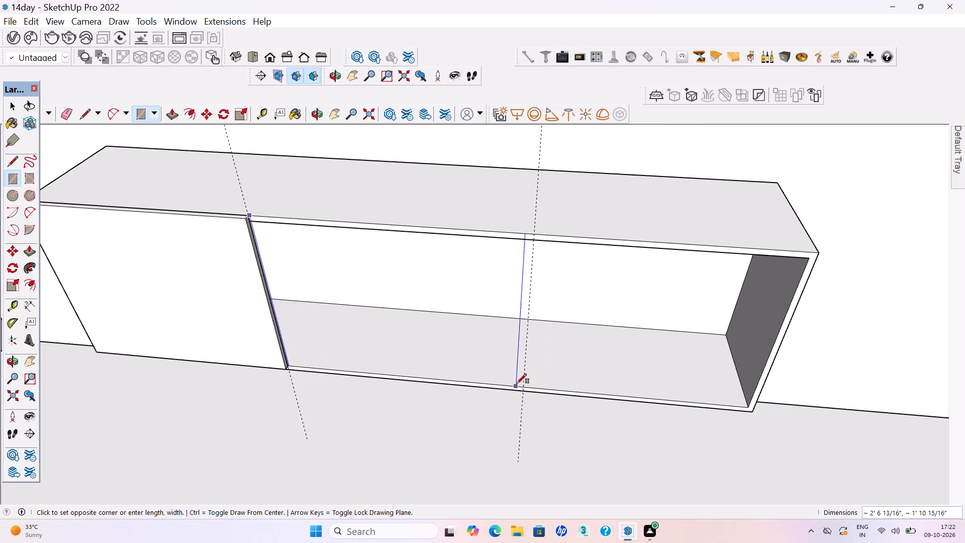
scroll(527, 386, up, 6)
click(522, 385)
Pull the middle bay's rectangle out about 11/16", flush with the left front panel.
scroll(536, 389, down, 3)
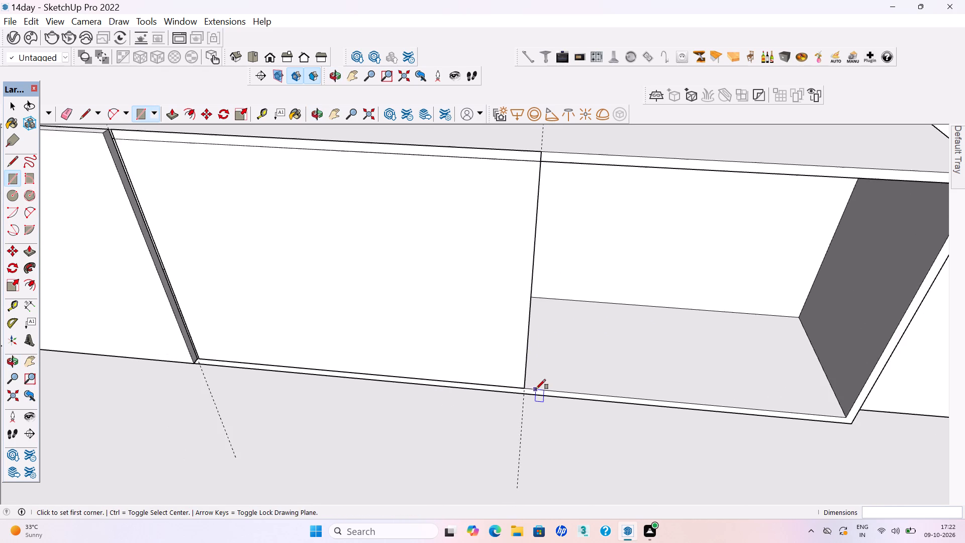
scroll(536, 389, down, 9)
key(p)
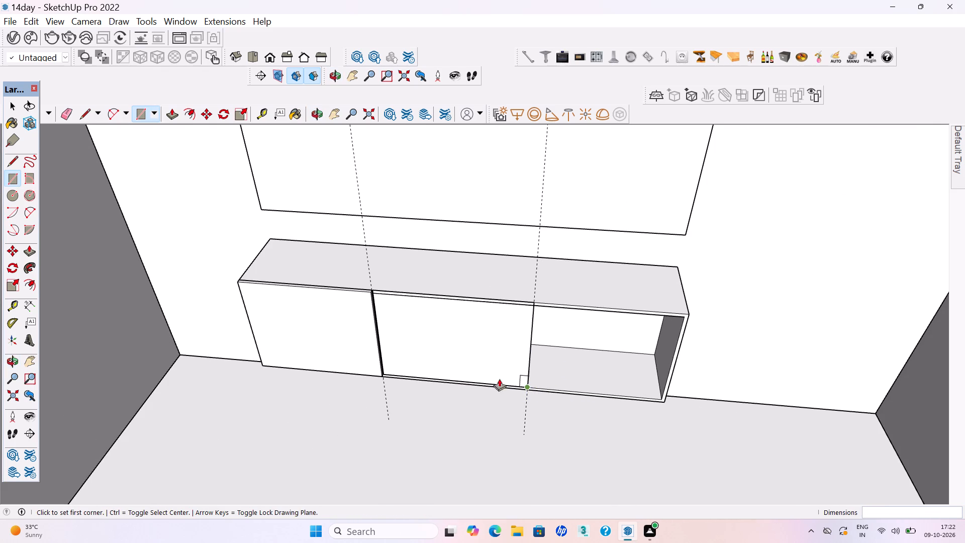
click(397, 319)
click(350, 309)
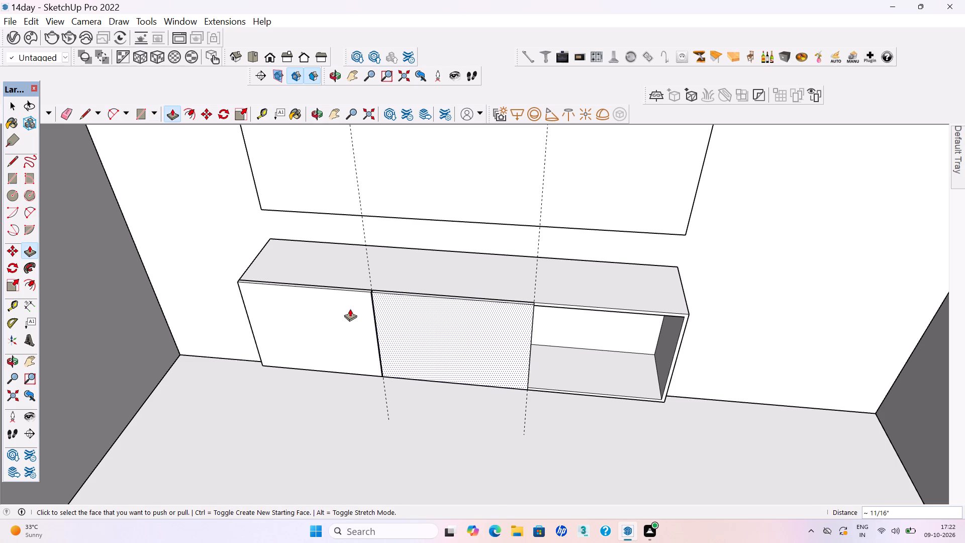
Make the middle bay's front panel a group.
key(space)
scroll(400, 301, up, 11)
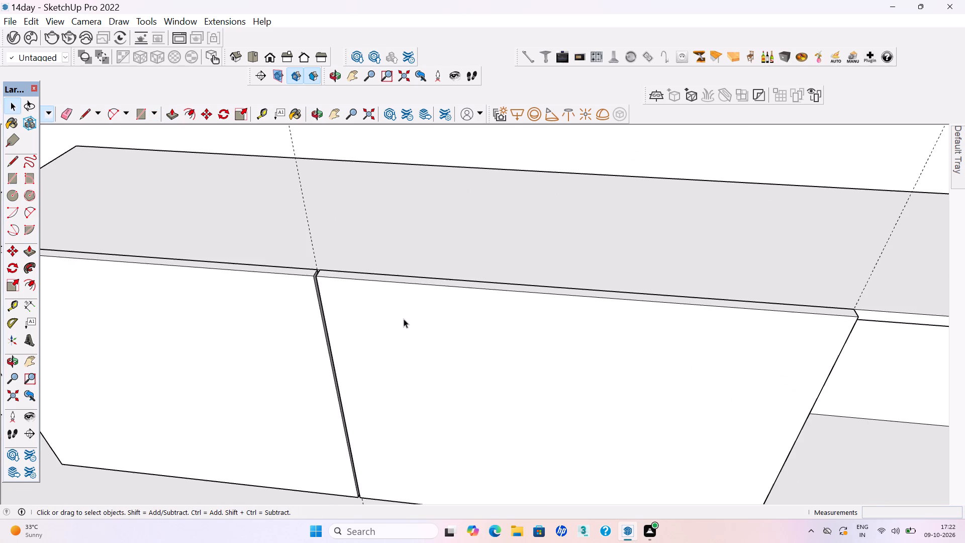
middle_drag(401, 339, 401, 379)
triple_click(406, 356)
right_click(404, 355)
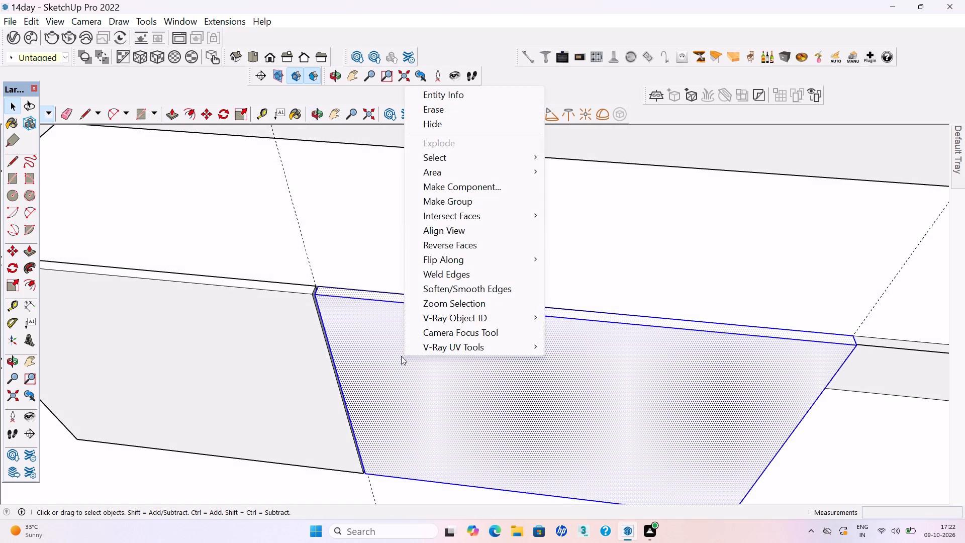
click(442, 205)
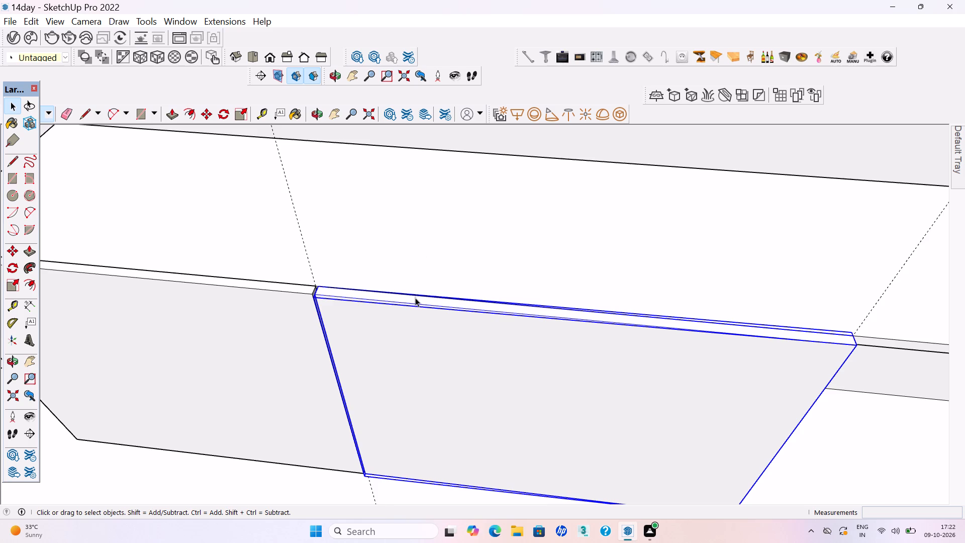
Open the middle panel's group and offset its front face inward by 2".
scroll(415, 298, down, 17)
middle_drag(457, 370, 477, 341)
scroll(487, 367, up, 8)
click(451, 358)
double_click(449, 361)
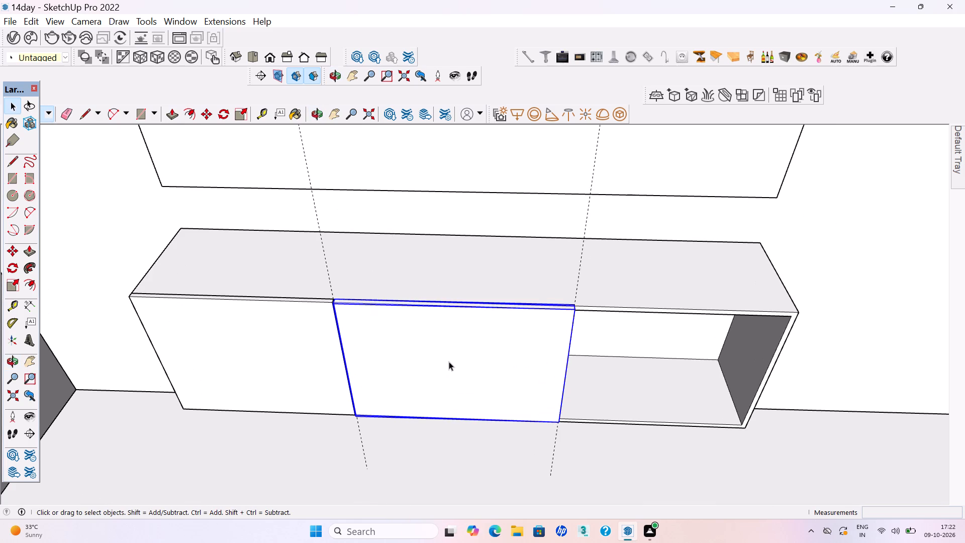
click(430, 361)
key(f)
click(427, 353)
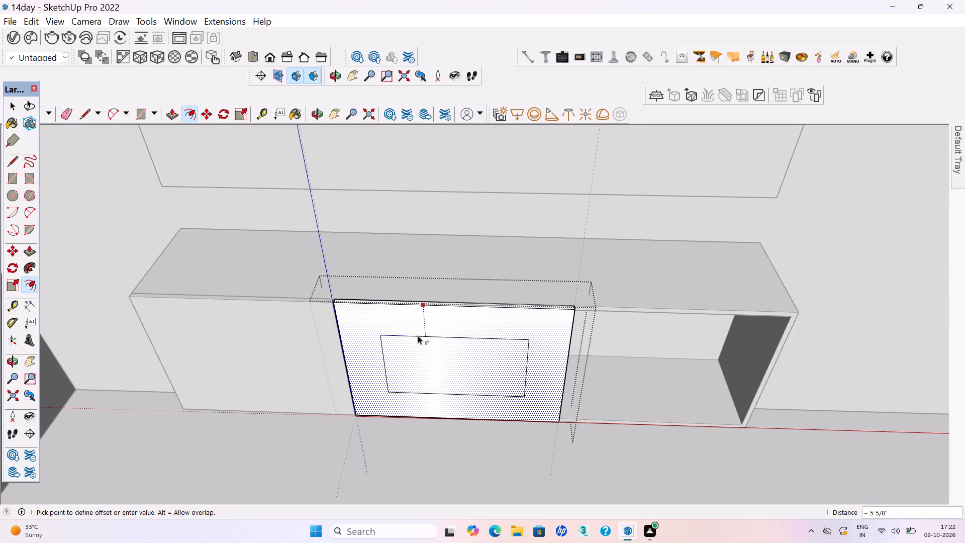
text(2")
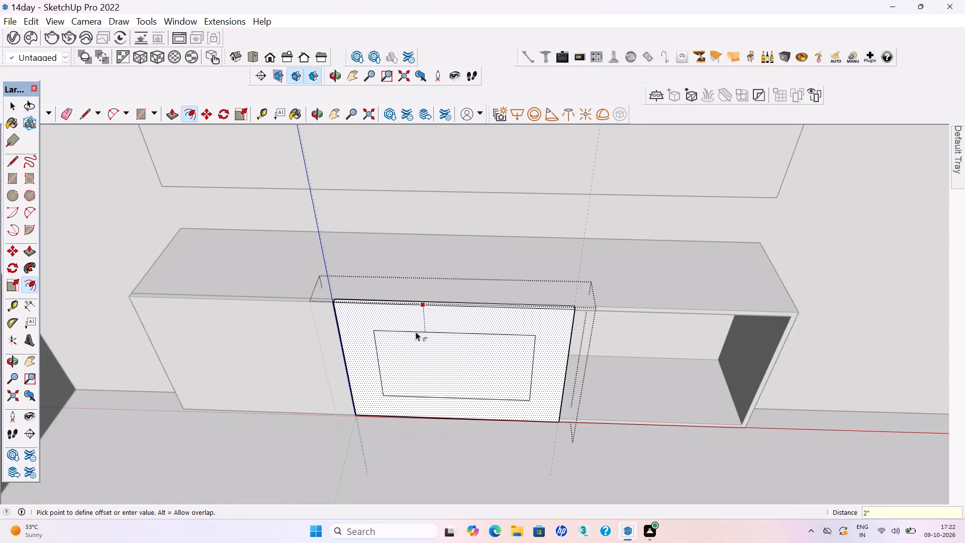
key(Return)
Push the middle panel's inset face back about 11/16" to cut the frame opening, close the group and save the model.
key(space)
click(431, 367)
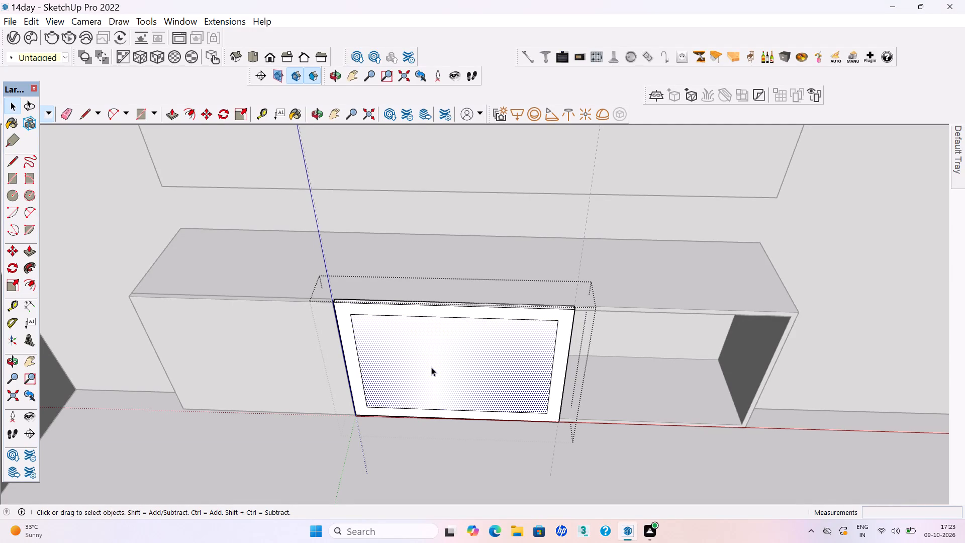
key(p)
key(Return)
click(461, 379)
click(415, 357)
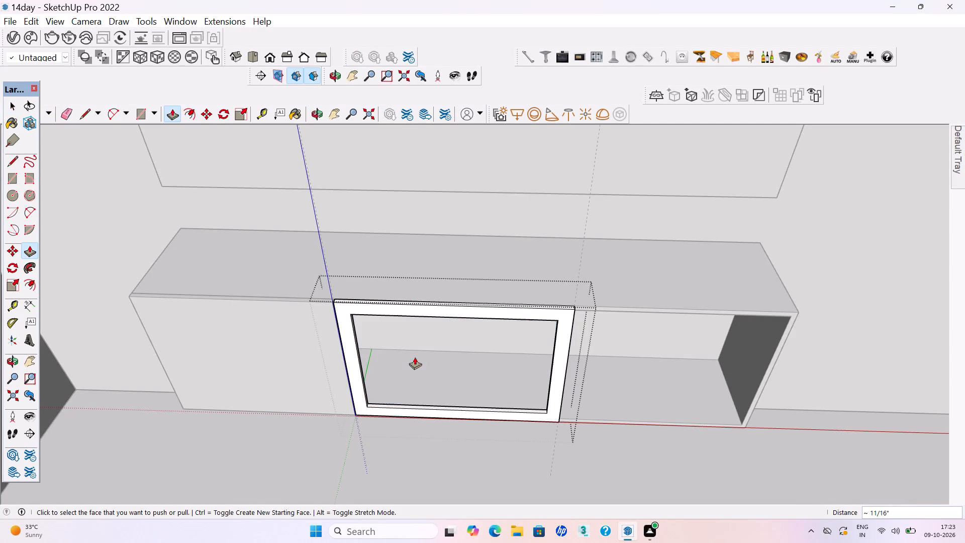
key(space)
scroll(410, 365, down, 3)
click(447, 425)
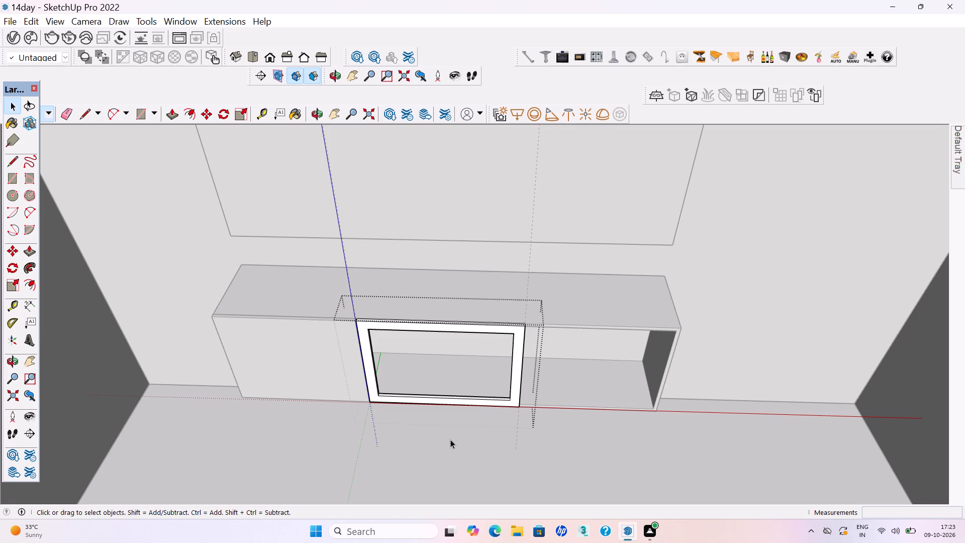
click(450, 439)
key(ctrl+s)
key(ctrl+s)
key(ctrl+s)
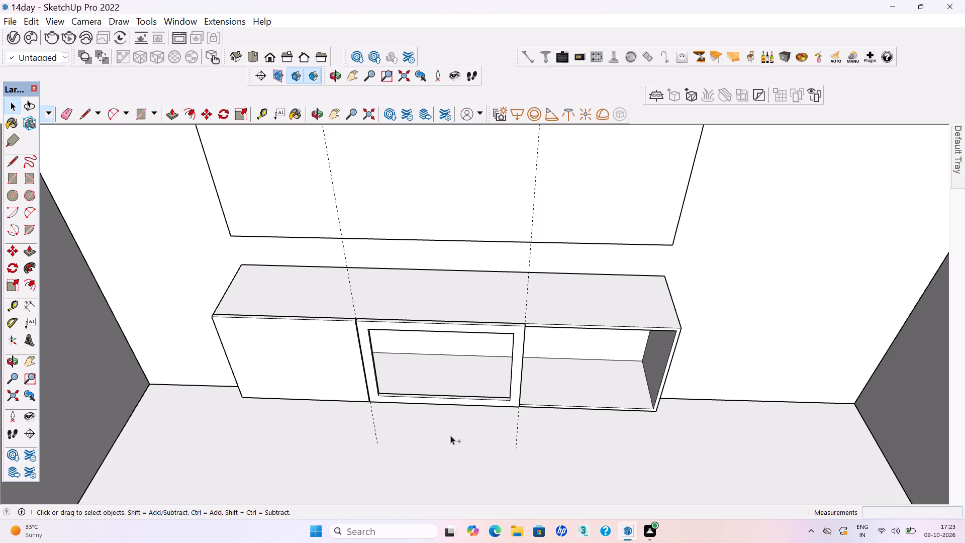
Draw a rectangle about 2'3 13/16" by 1'10 15/16" over the low unit's right bay and pull it out about 11/16", flush with the middle panel.
key(r)
scroll(649, 352, up, 5)
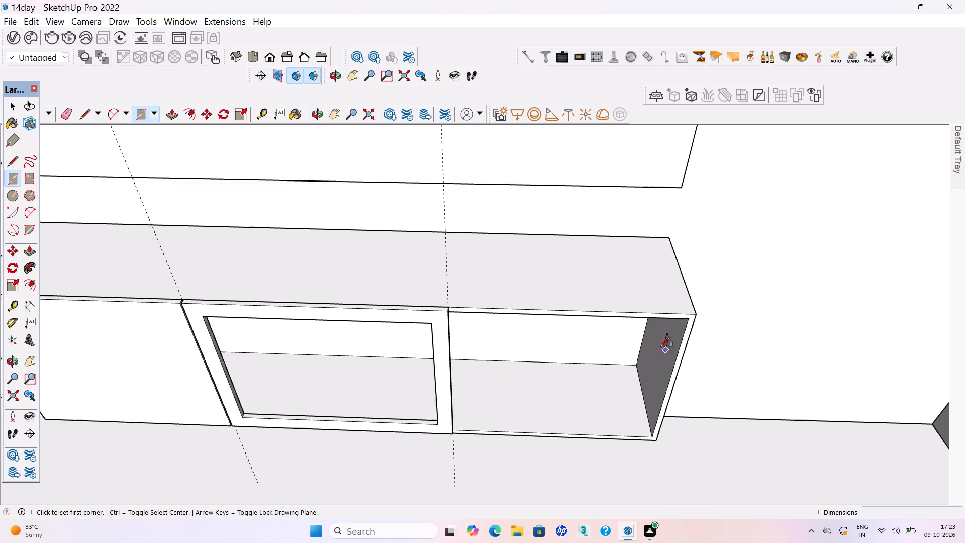
scroll(574, 346, up, 3)
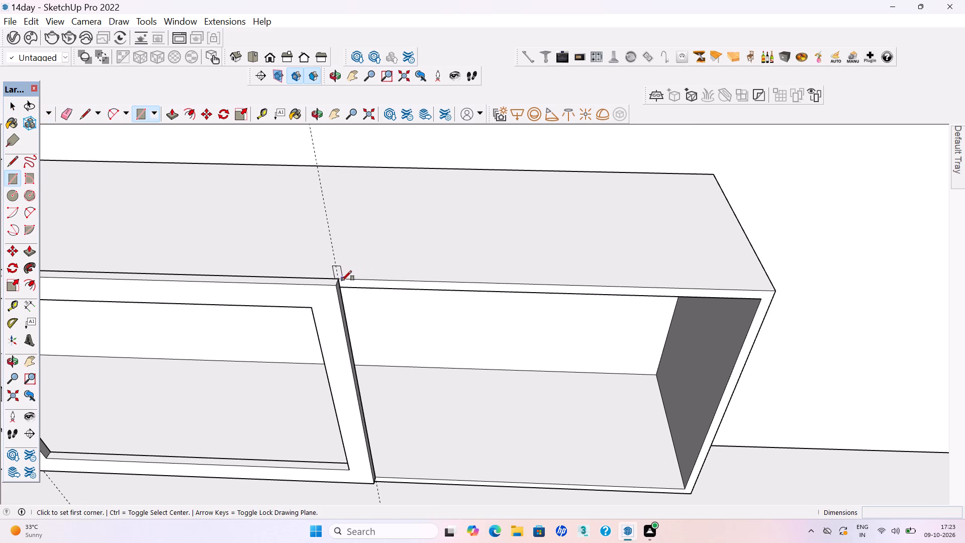
click(344, 281)
scroll(352, 286, down, 3)
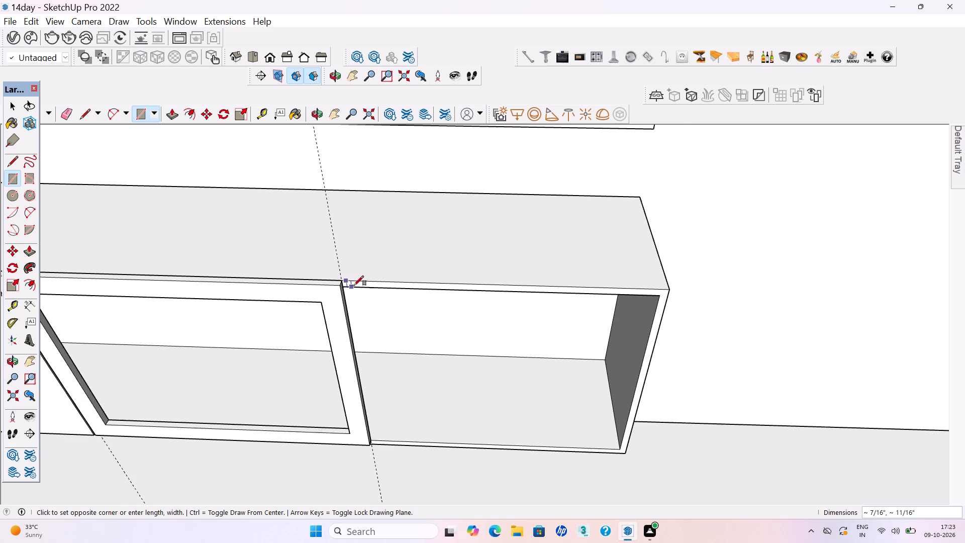
click(619, 449)
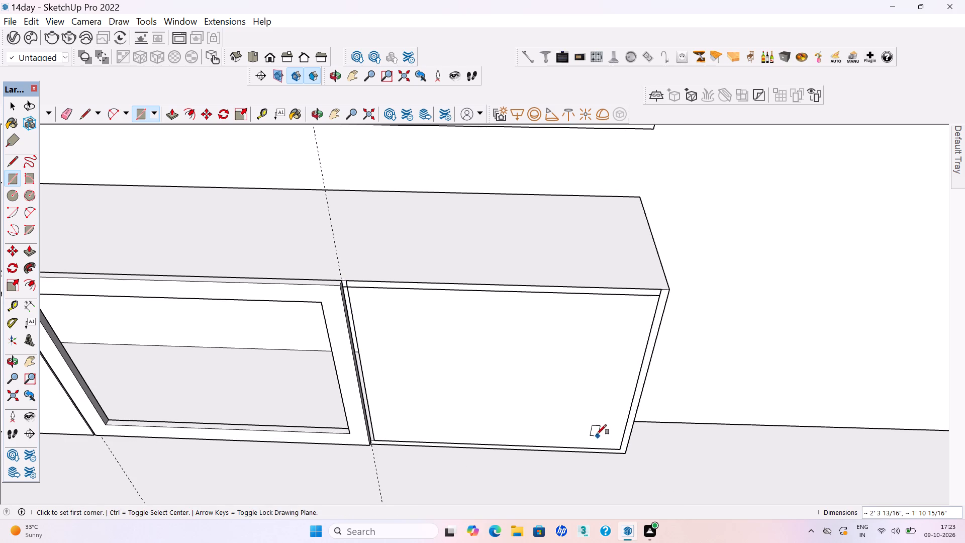
key(p)
click(403, 321)
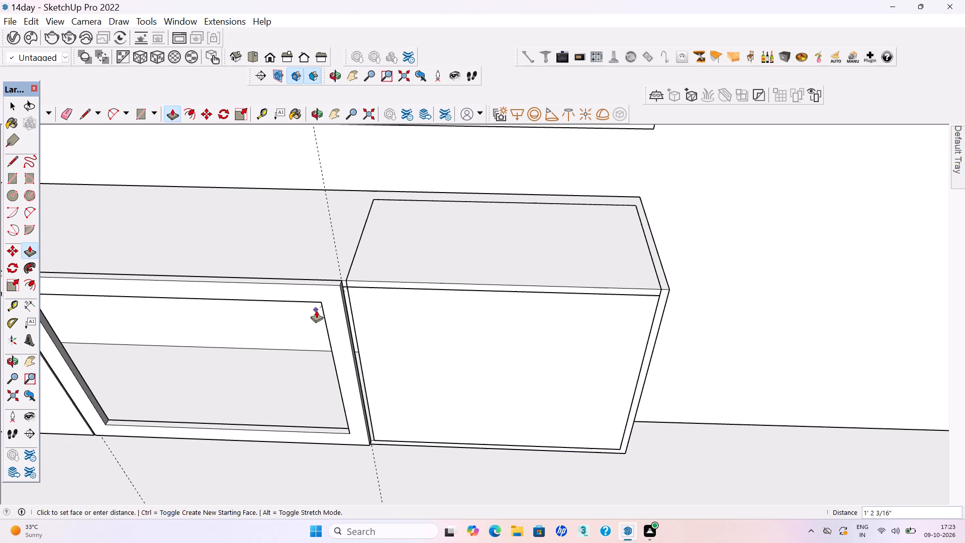
click(337, 316)
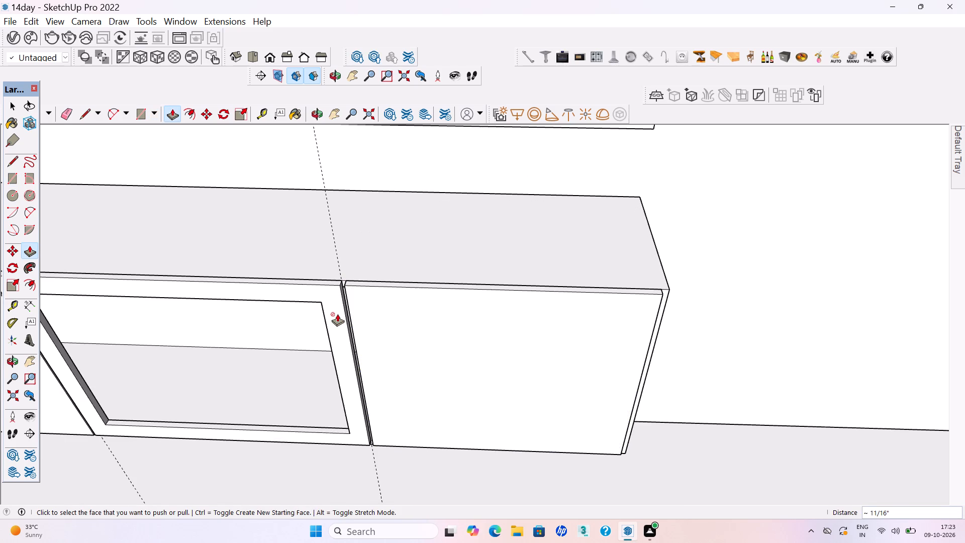
Make the right bay's front panel a group, deselect it and save the model.
key(space)
middle_drag(390, 306, 400, 352)
scroll(391, 325, up, 4)
triple_click(391, 332)
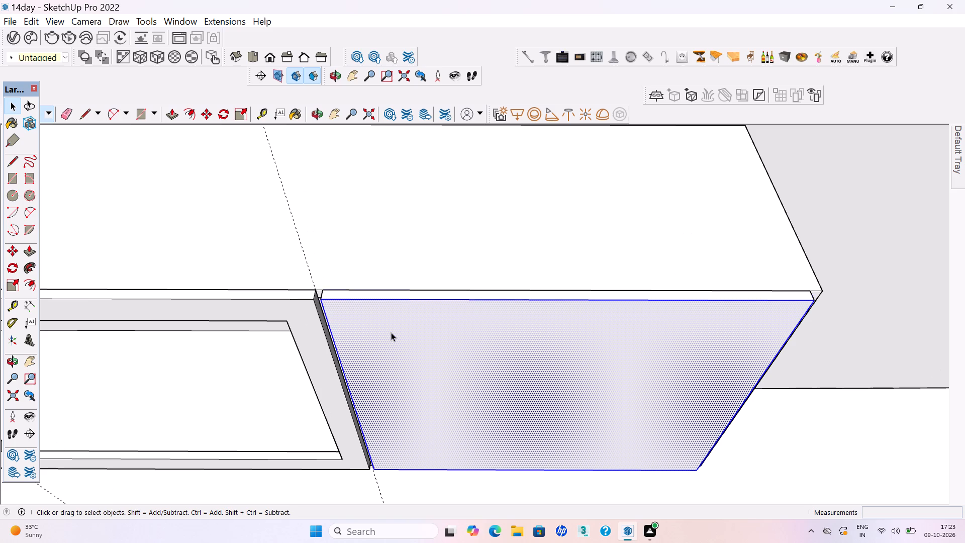
right_click(391, 332)
click(444, 177)
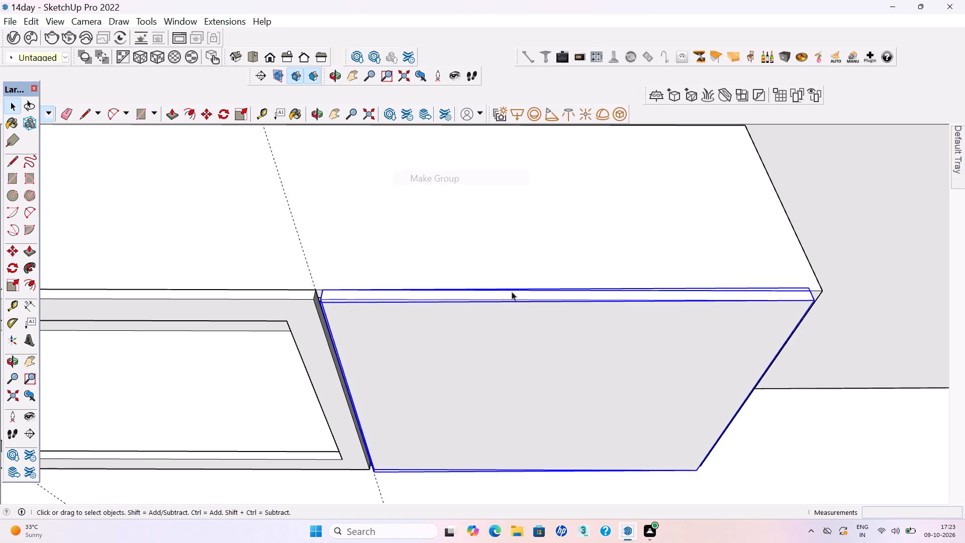
scroll(542, 355, down, 6)
scroll(482, 390, down, 10)
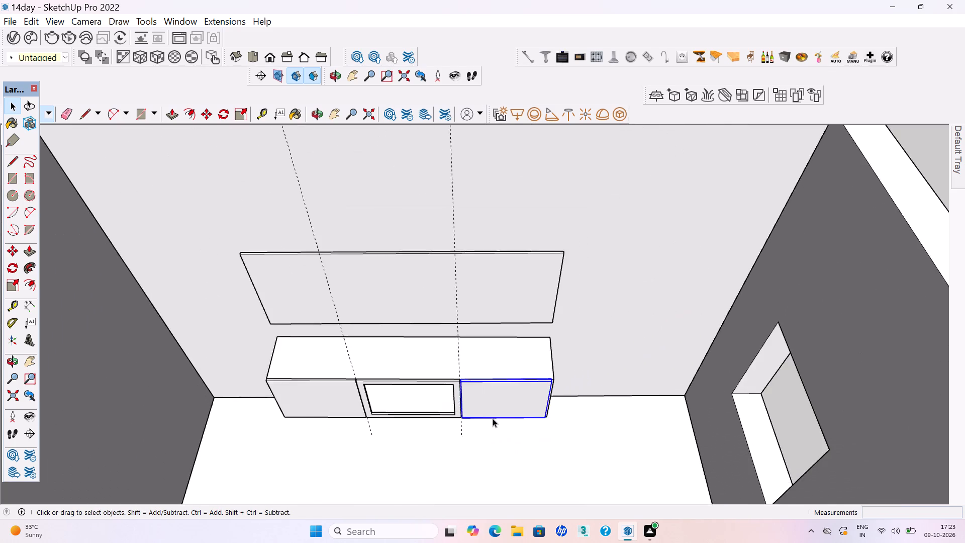
scroll(493, 418, down, 10)
middle_drag(494, 420, 492, 336)
click(764, 406)
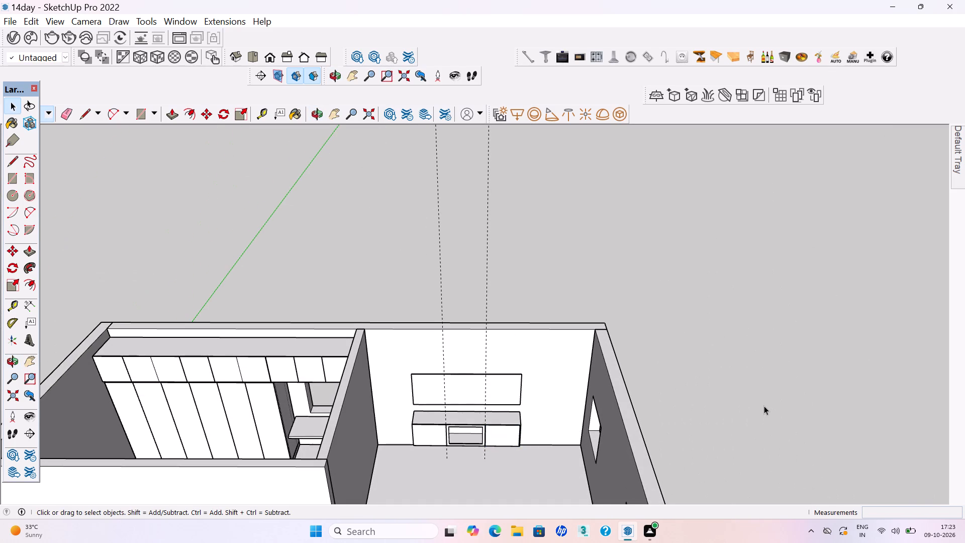
key(ctrl+s)
key(ctrl+s)
key(ctrl+s)
key(ctrl+s)
key(ctrl+s)
key(ctrl+s)
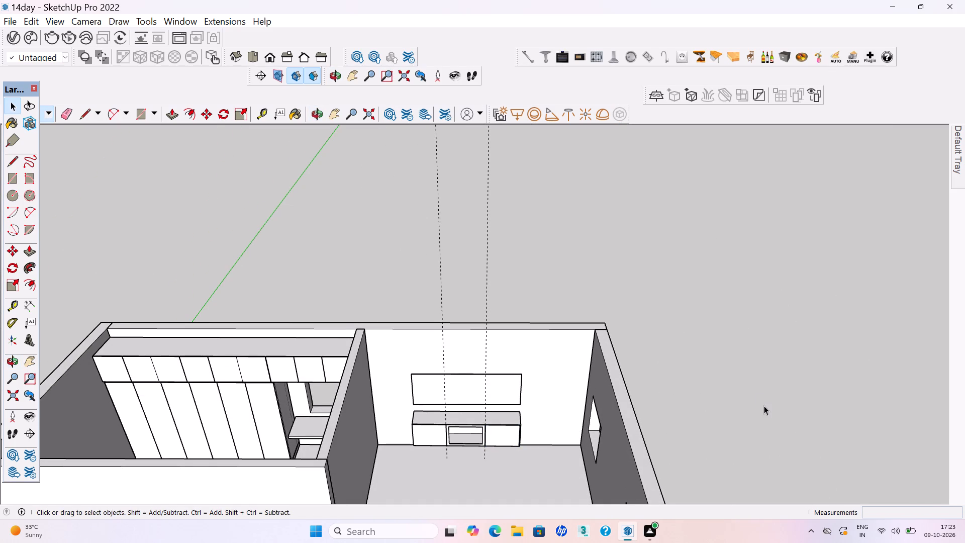
Delete the two remaining vertical guide lines through the low unit's middle bay and save the model.
scroll(724, 432, down, 4)
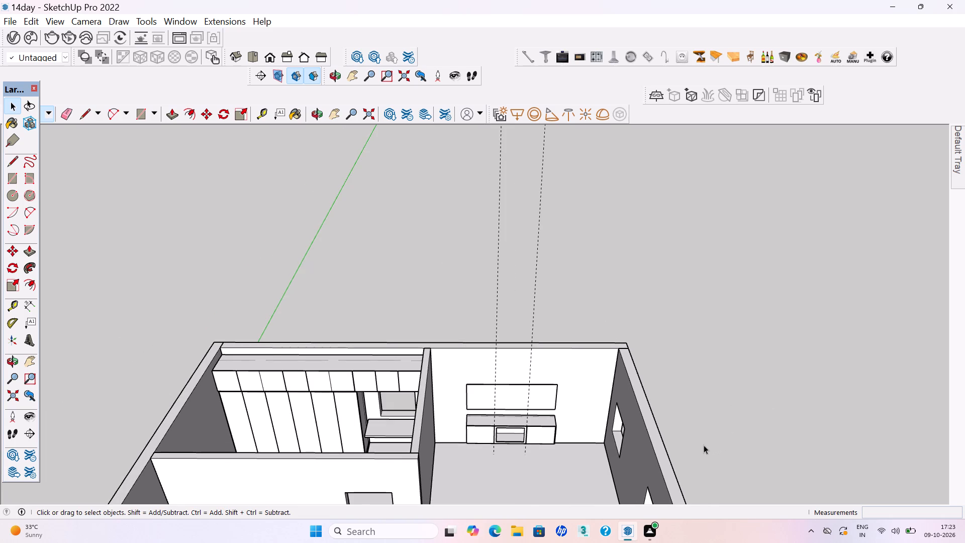
scroll(704, 445, down, 3)
middle_drag(631, 476, 609, 397)
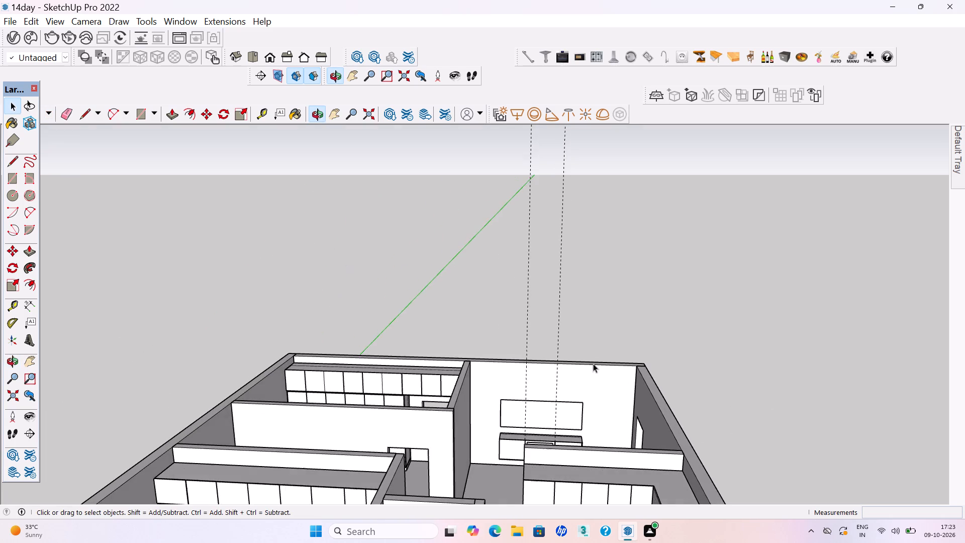
scroll(566, 311, up, 3)
drag(588, 306, 494, 257)
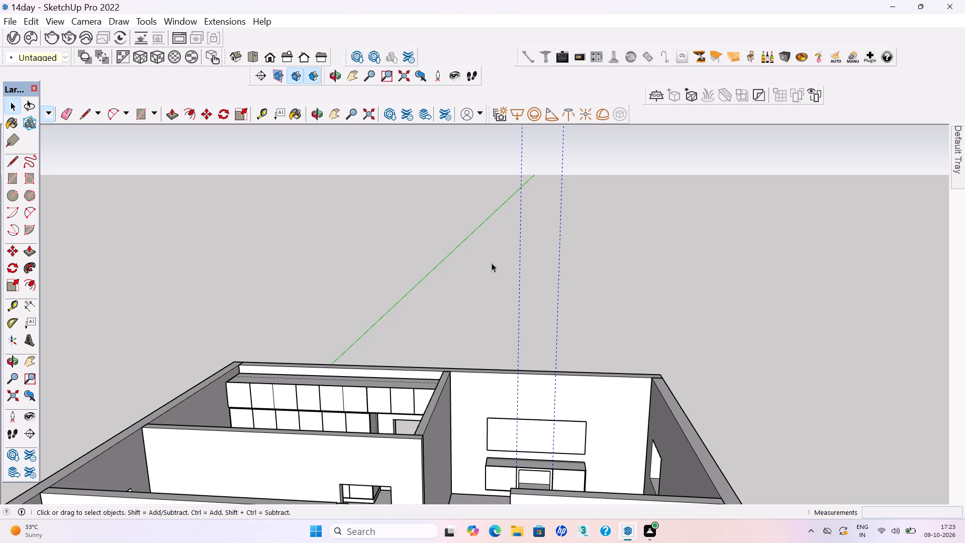
key(Delete)
key(ctrl+s)
key(ctrl+s)
key(ctrl+s)
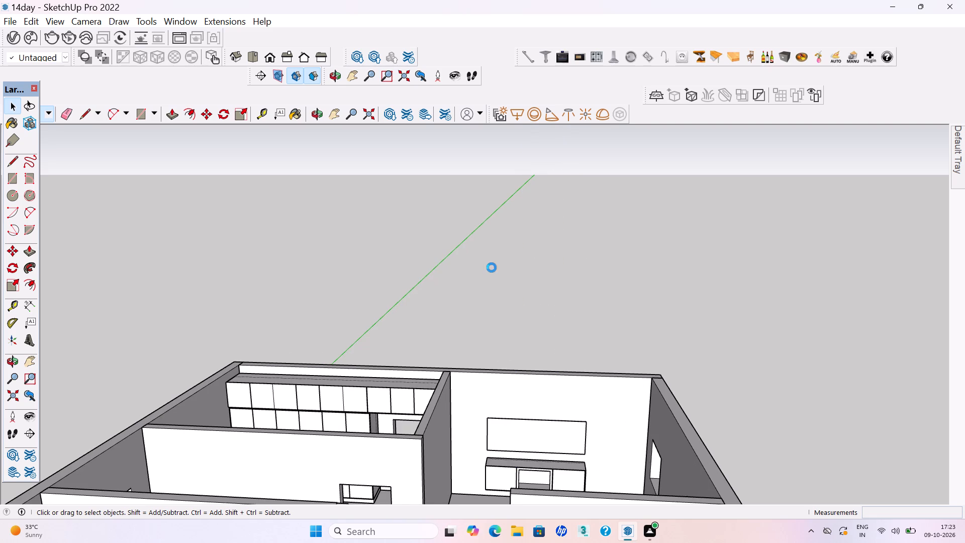
Examine the finished low unit and wall panel, inspect the whole house layout from several sides, and save the model.
scroll(517, 344, down, 2)
middle_drag(525, 372, 543, 469)
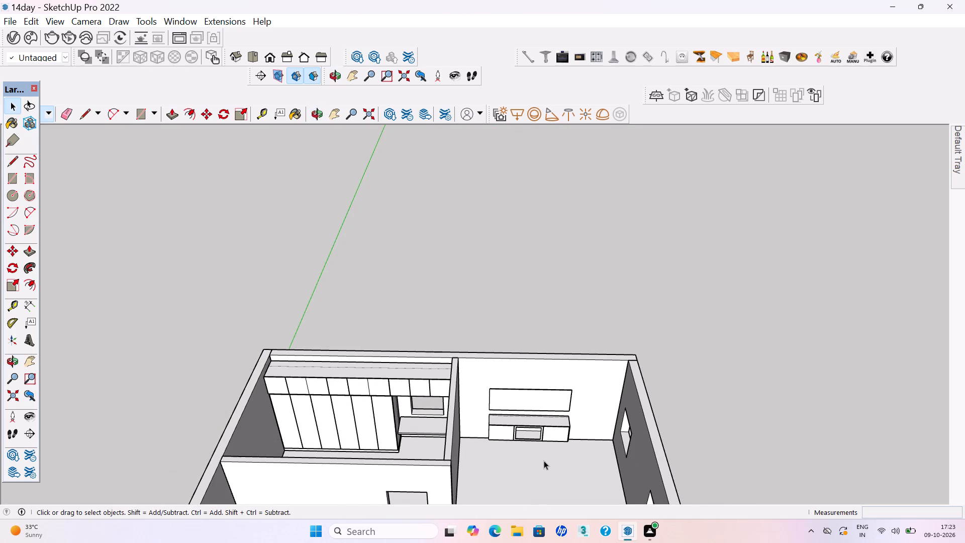
scroll(544, 461, up, 1)
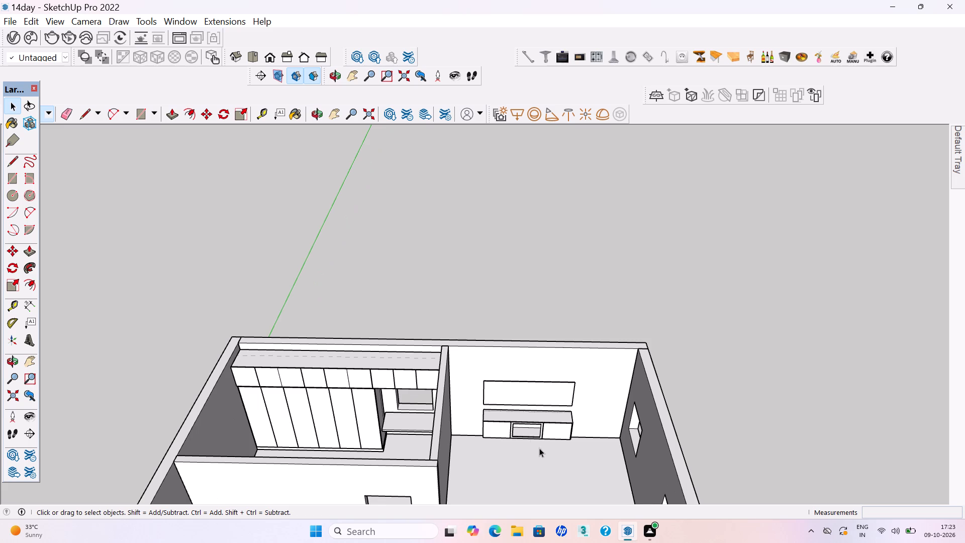
scroll(530, 437, up, 1)
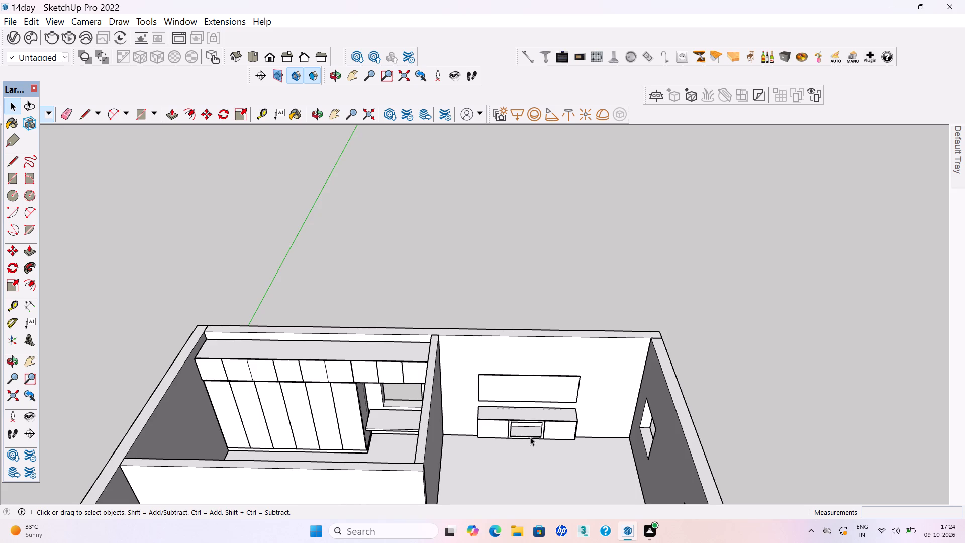
scroll(530, 437, down, 1)
middle_drag(518, 429, 527, 426)
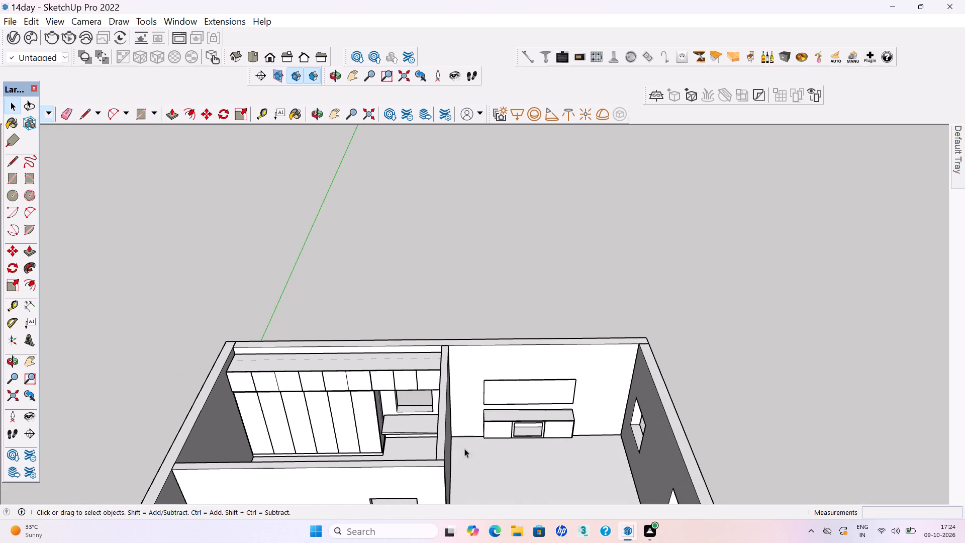
scroll(435, 219, down, 3)
middle_drag(478, 370, 453, 394)
scroll(516, 392, up, 2)
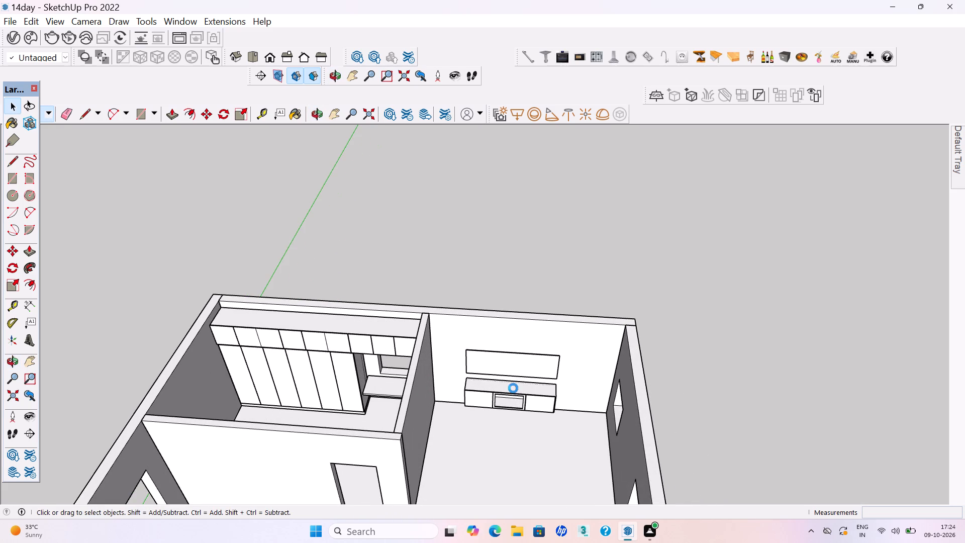
key(ctrl+s)
key(ctrl+s)
scroll(461, 378, down, 3)
middle_drag(418, 380, 442, 342)
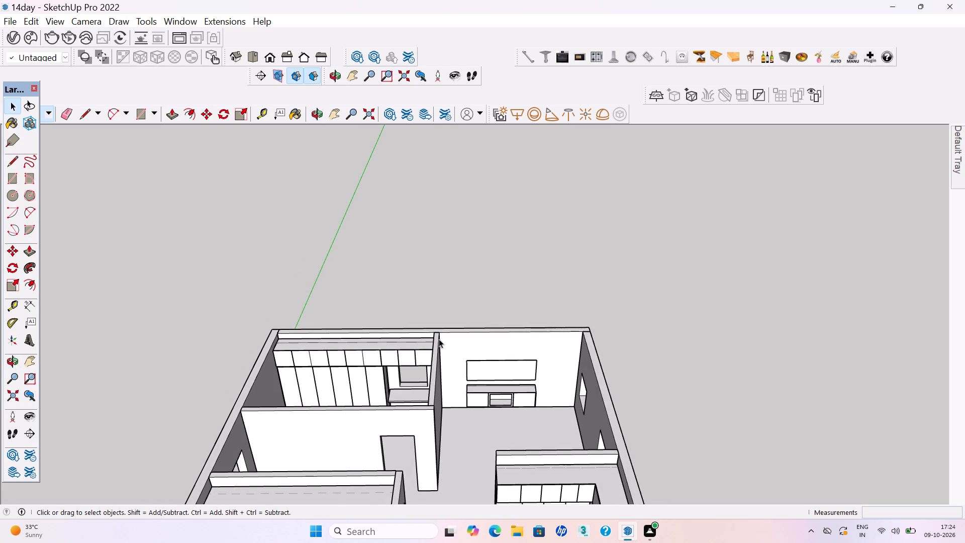
scroll(439, 339, up, 1)
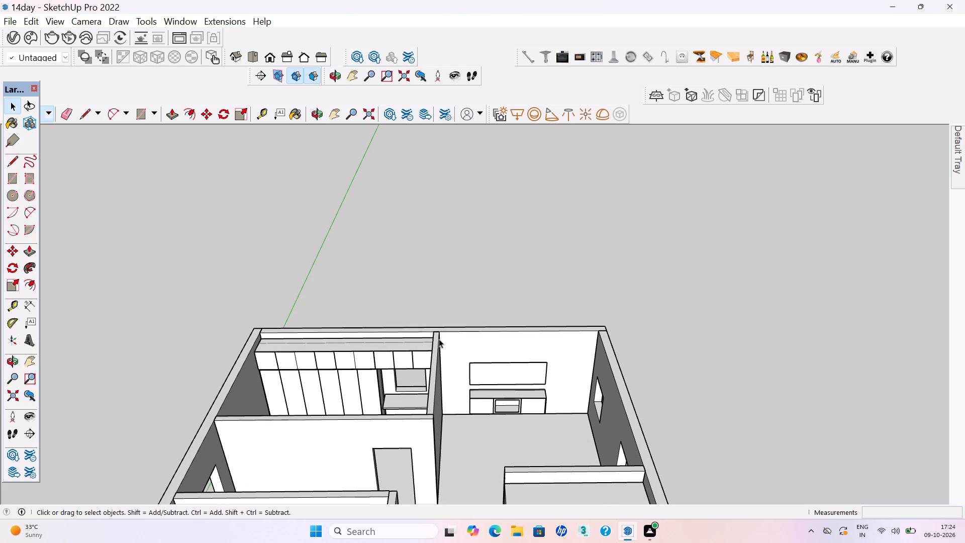
scroll(525, 403, up, 2)
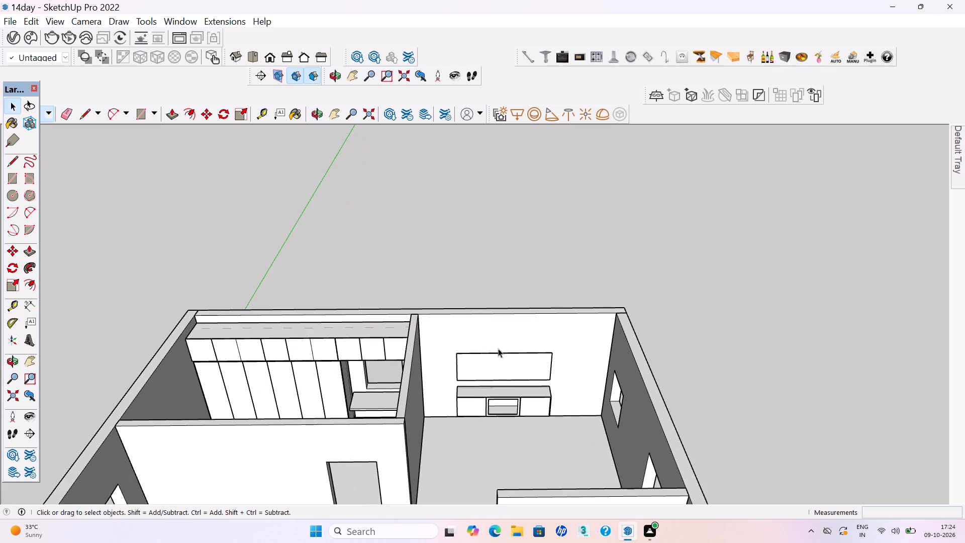
scroll(494, 338, down, 2)
middle_drag(497, 346, 801, 391)
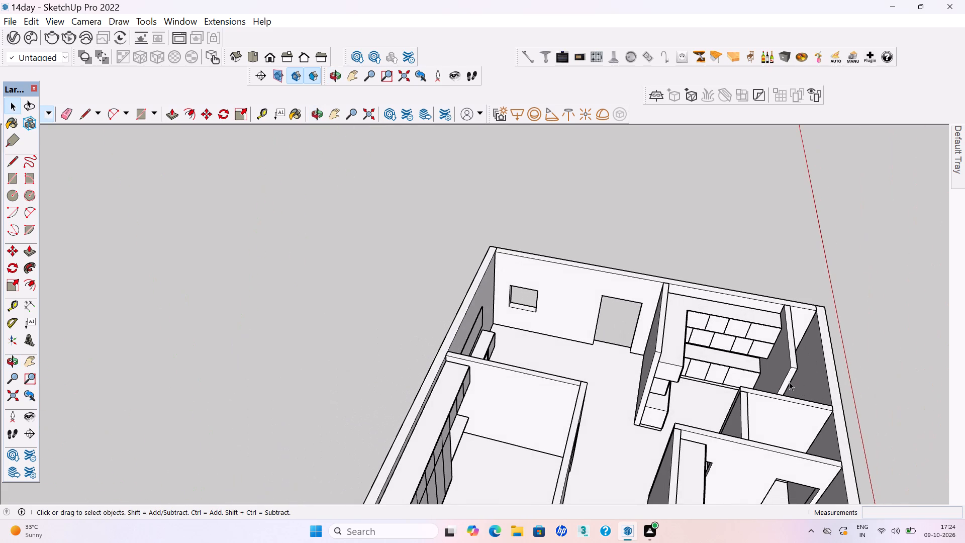
scroll(443, 286, down, 3)
middle_drag(472, 297, 507, 309)
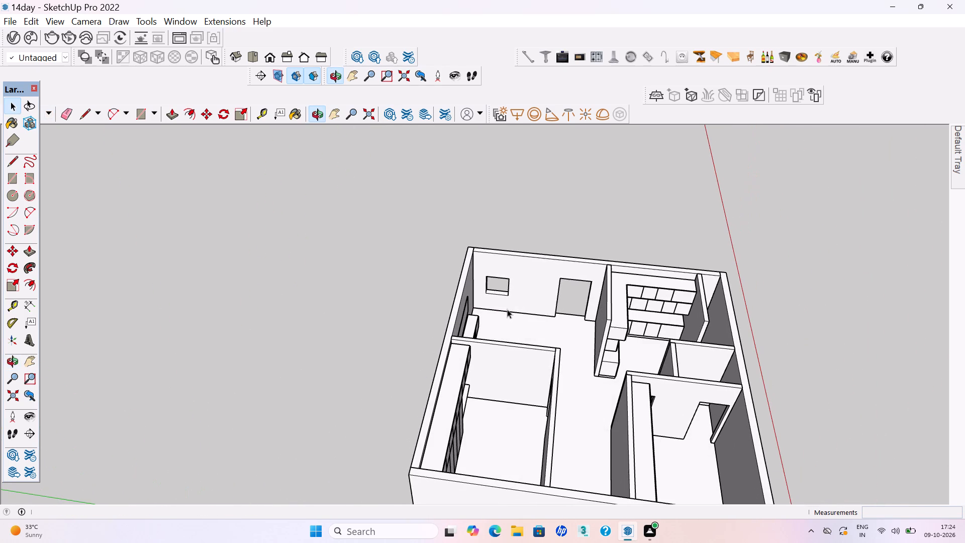
scroll(512, 310, down, 2)
middle_drag(660, 307, 414, 283)
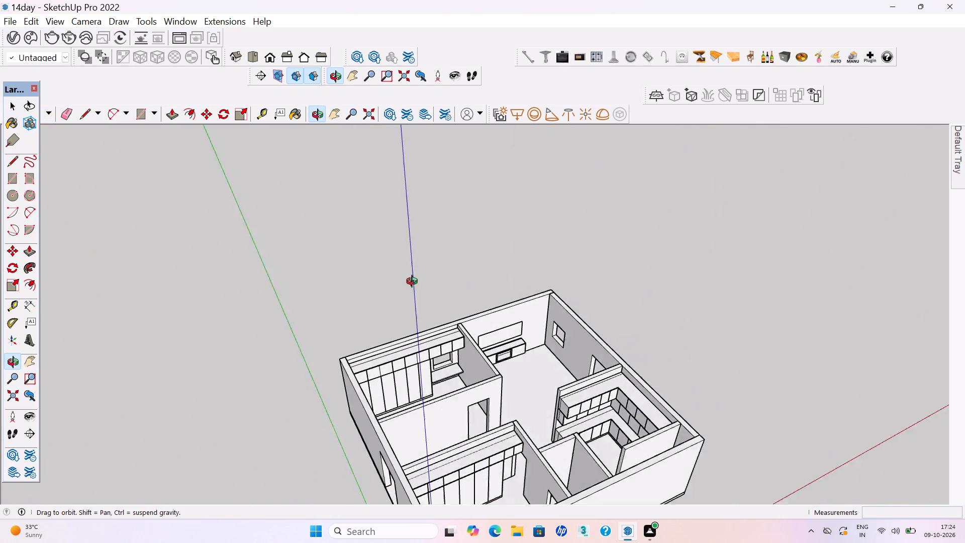
middle_drag(414, 283, 388, 281)
scroll(459, 239, down, 3)
middle_drag(578, 353, 519, 379)
scroll(532, 422, up, 3)
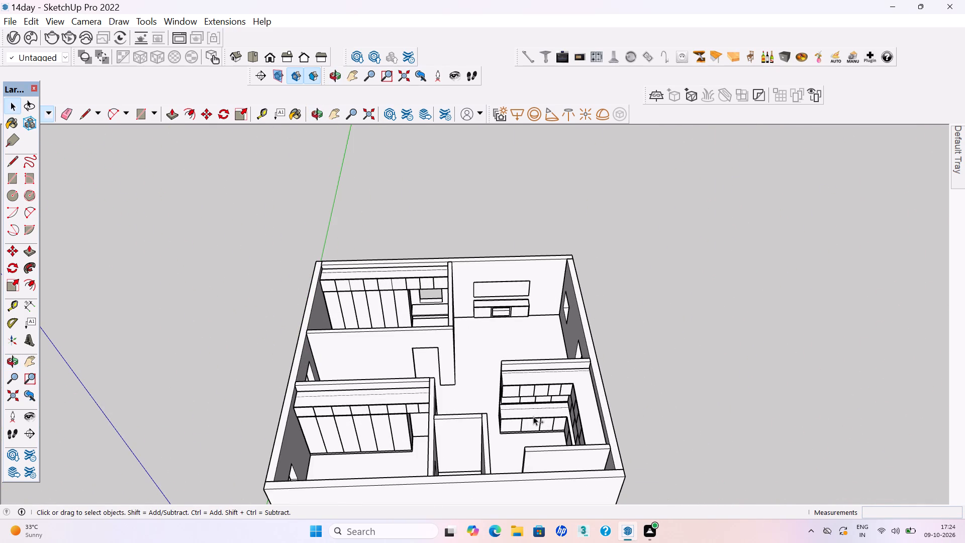
key(ctrl+s)
key(ctrl+s)
key(ctrl+s)
Insert the four-burner Hob component on the kitchen counter beneath the wall cabinets and save the model.
scroll(569, 344, down, 1)
middle_drag(550, 342, 524, 360)
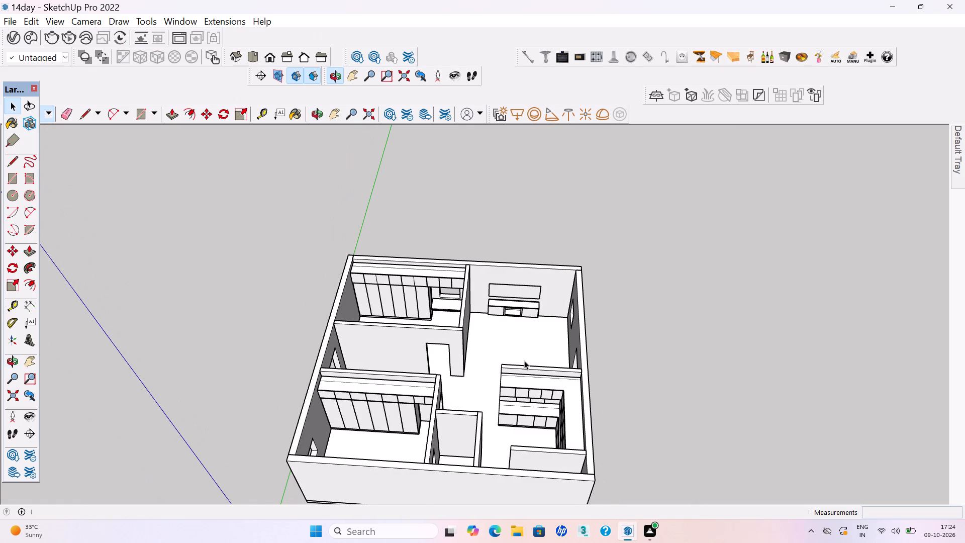
scroll(552, 434, up, 9)
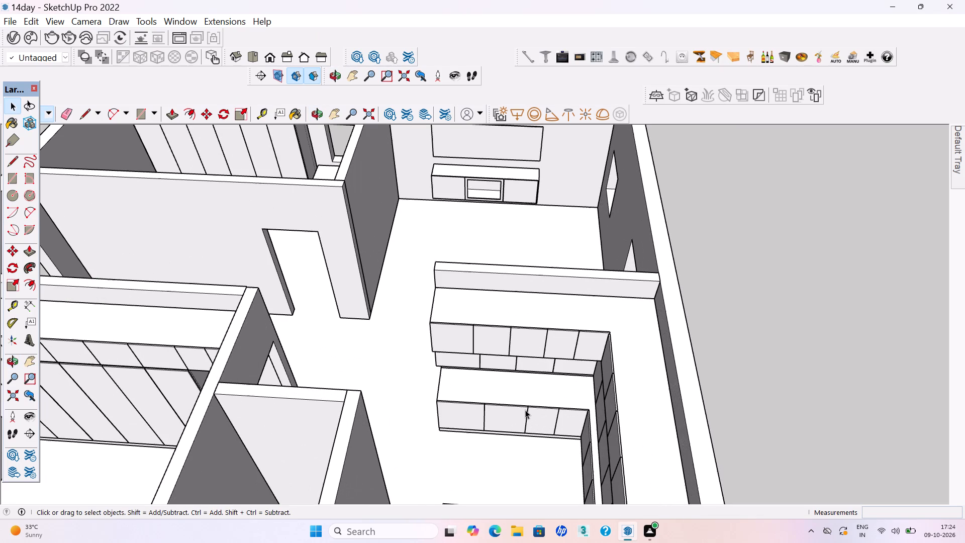
double_click(594, 59)
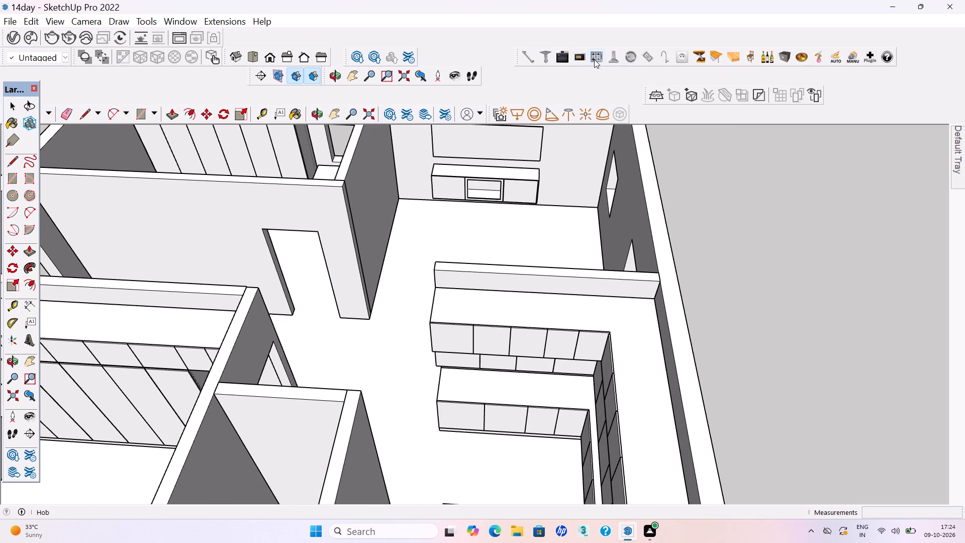
scroll(515, 408, up, 6)
middle_drag(514, 393, 524, 368)
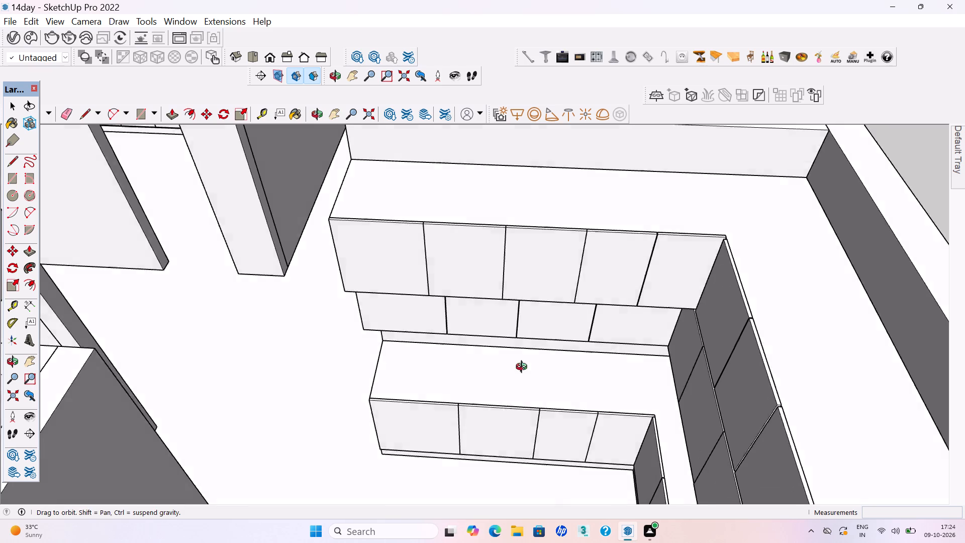
middle_drag(524, 368, 551, 317)
scroll(514, 400, up, 4)
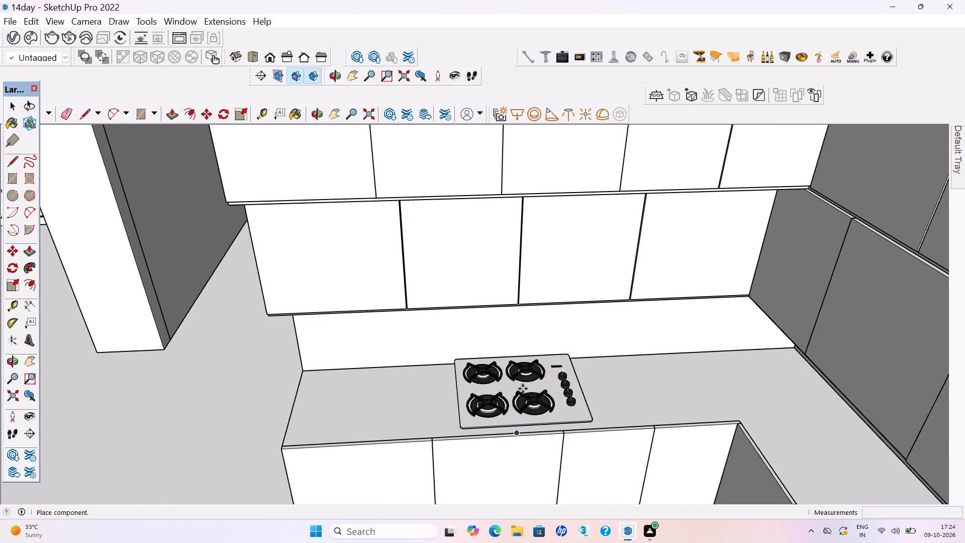
click(524, 392)
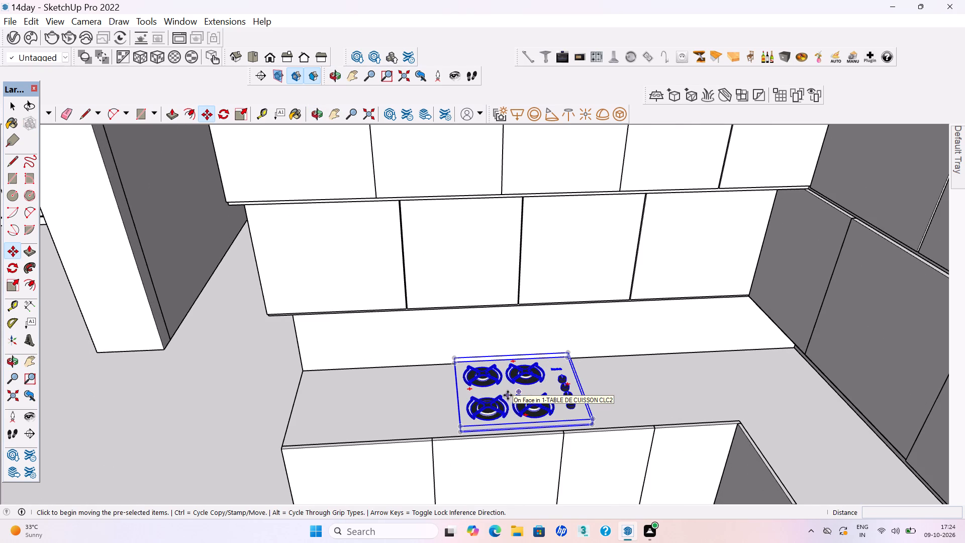
key(ctrl+s)
key(ctrl+s)
key(ctrl+s)
Move the hob about 6 3/16" along the counter, shift it about 1'4 1/4" back toward the inner corner, and save the model.
scroll(445, 388, down, 3)
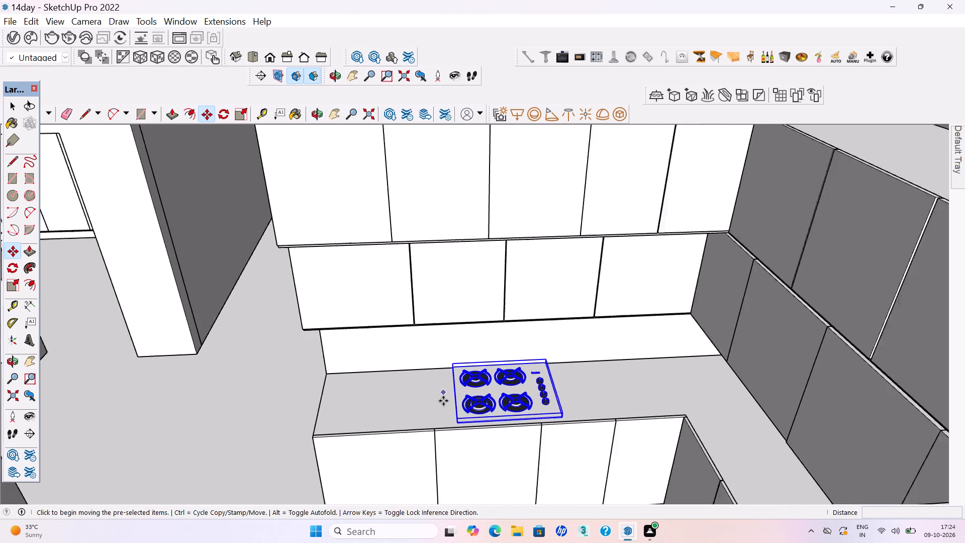
middle_drag(451, 415, 530, 439)
scroll(460, 409, up, 9)
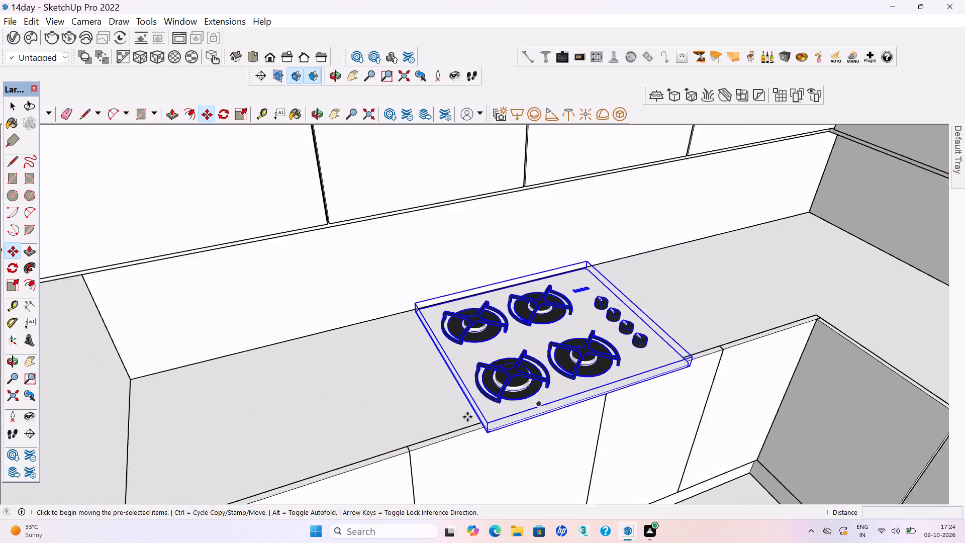
scroll(467, 417, up, 1)
middle_drag(467, 418, 550, 373)
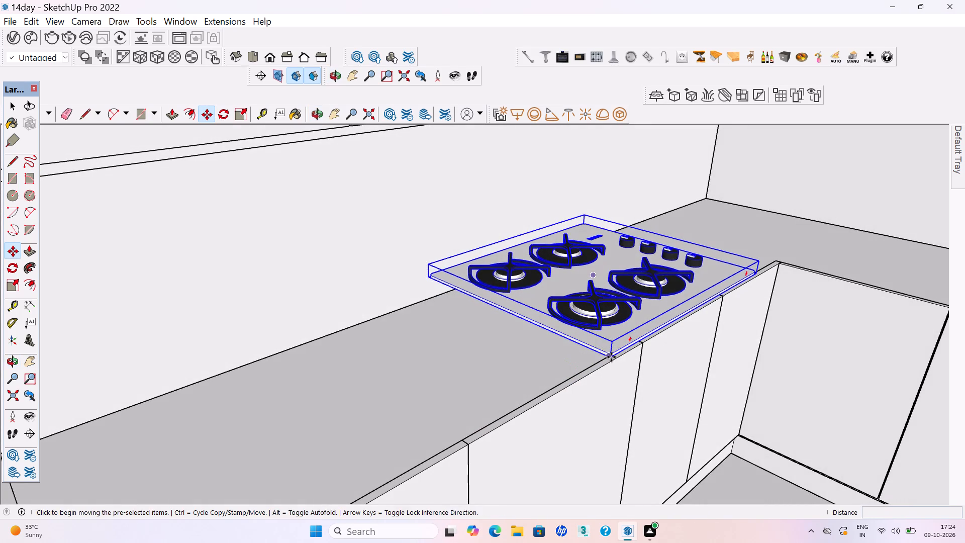
click(611, 357)
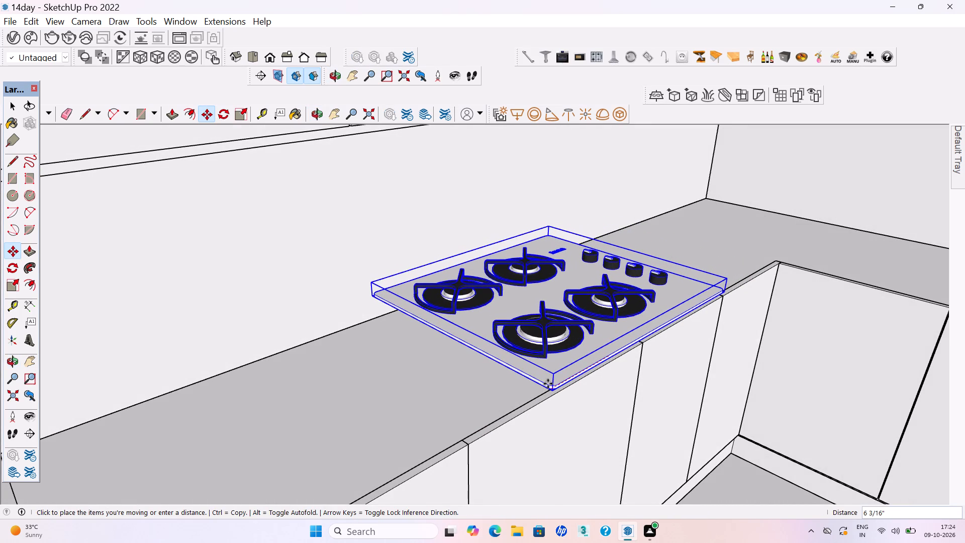
click(548, 384)
middle_drag(592, 353, 275, 339)
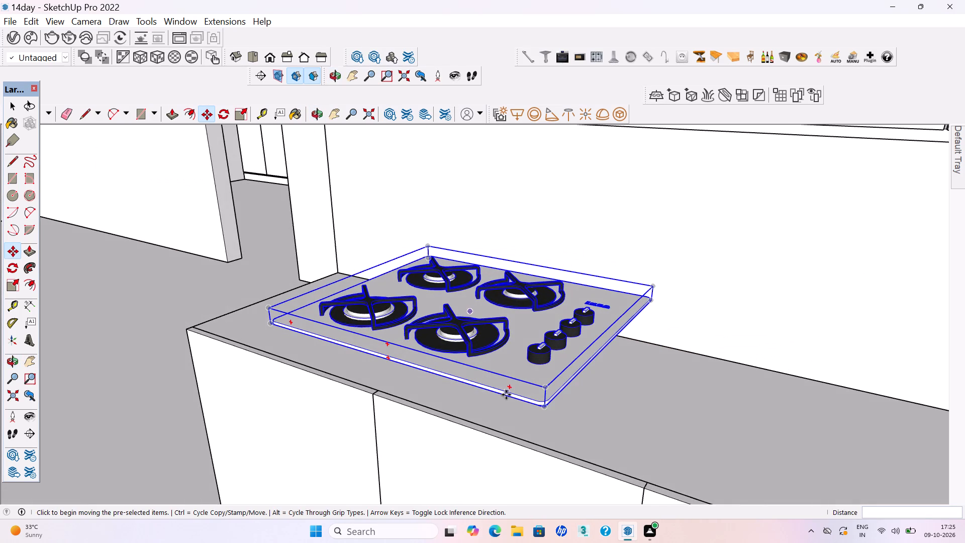
click(543, 405)
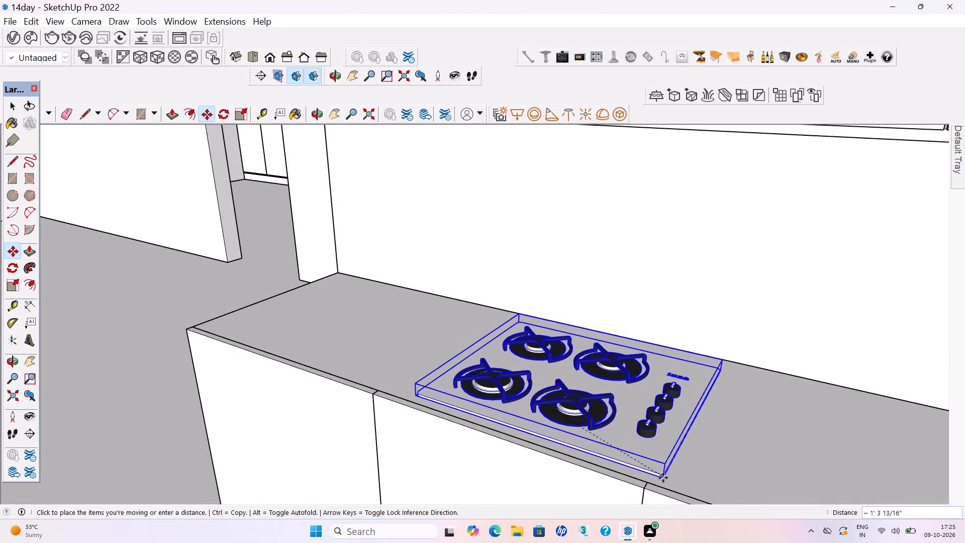
click(674, 478)
key(ctrl+s)
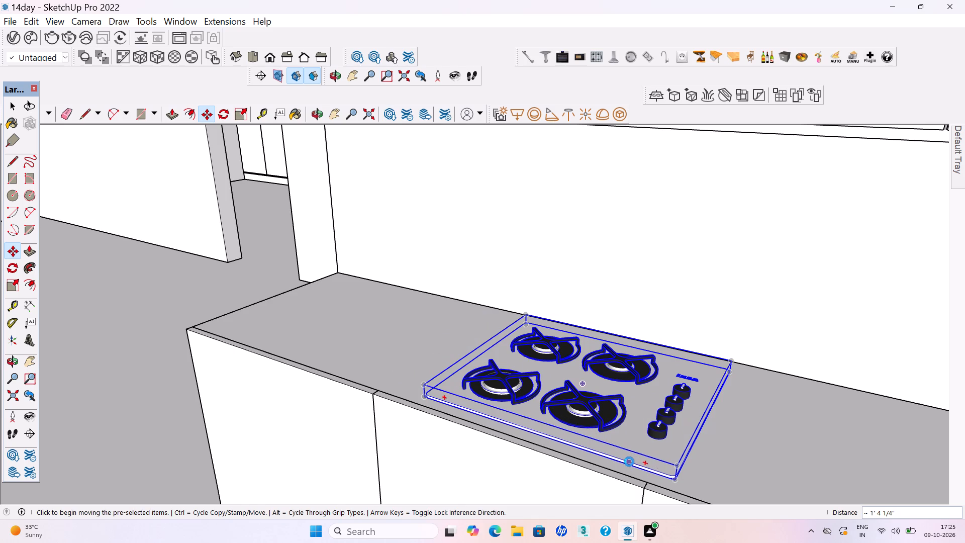
key(space)
Examine the hob's placement on the counter in relation to the kitchen cabinets and surrounding rooms.
scroll(446, 402, down, 4)
scroll(517, 424, down, 9)
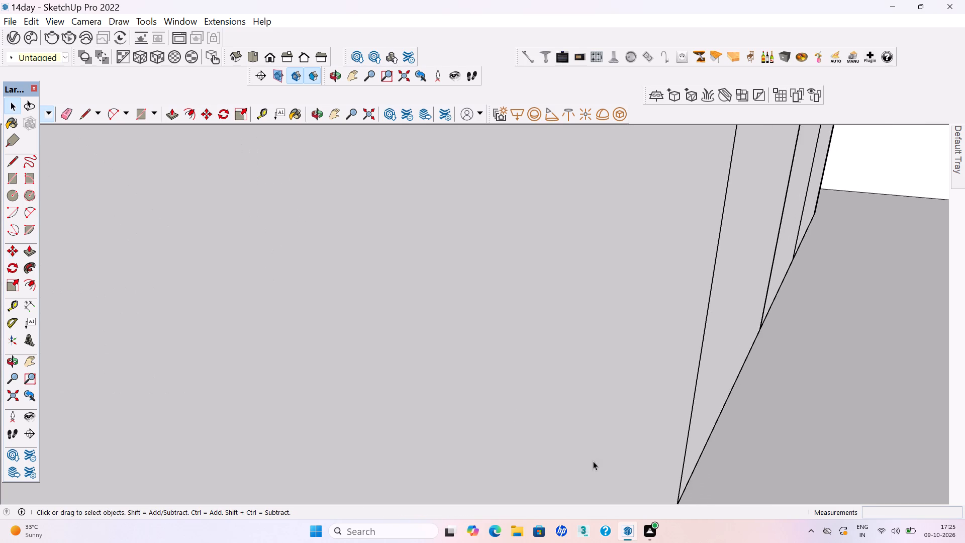
scroll(681, 466, down, 18)
scroll(657, 453, down, 19)
scroll(617, 433, down, 8)
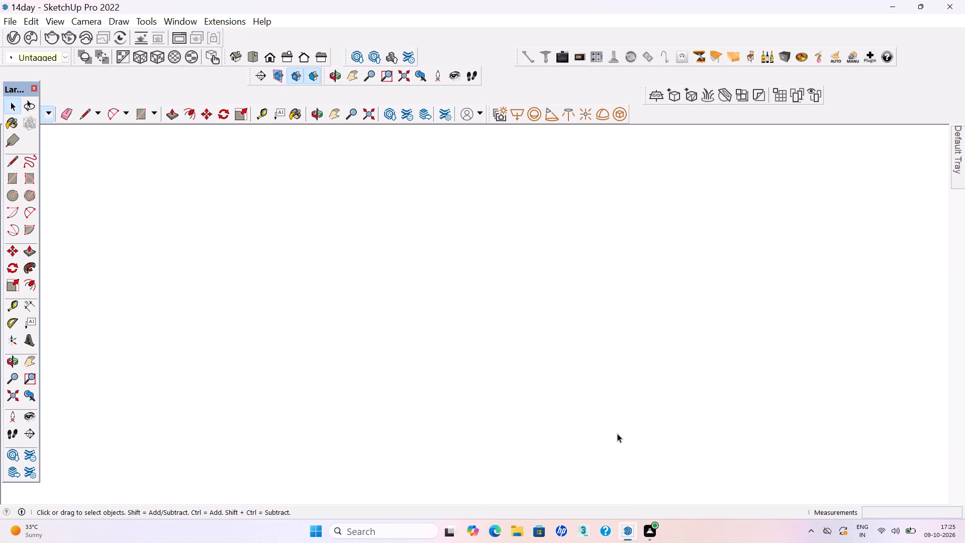
scroll(617, 433, down, 9)
scroll(582, 398, down, 13)
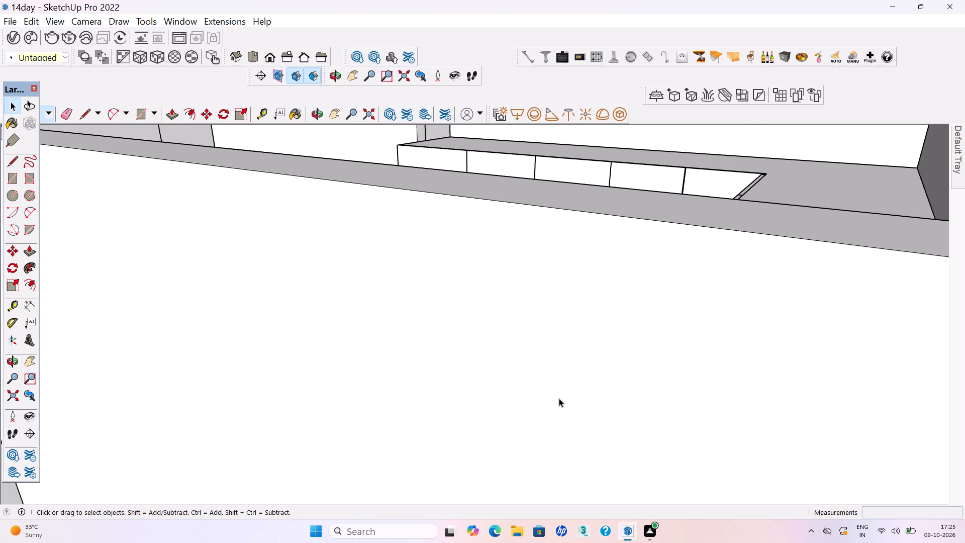
scroll(558, 398, down, 6)
scroll(527, 364, down, 12)
middle_drag(552, 342, 584, 387)
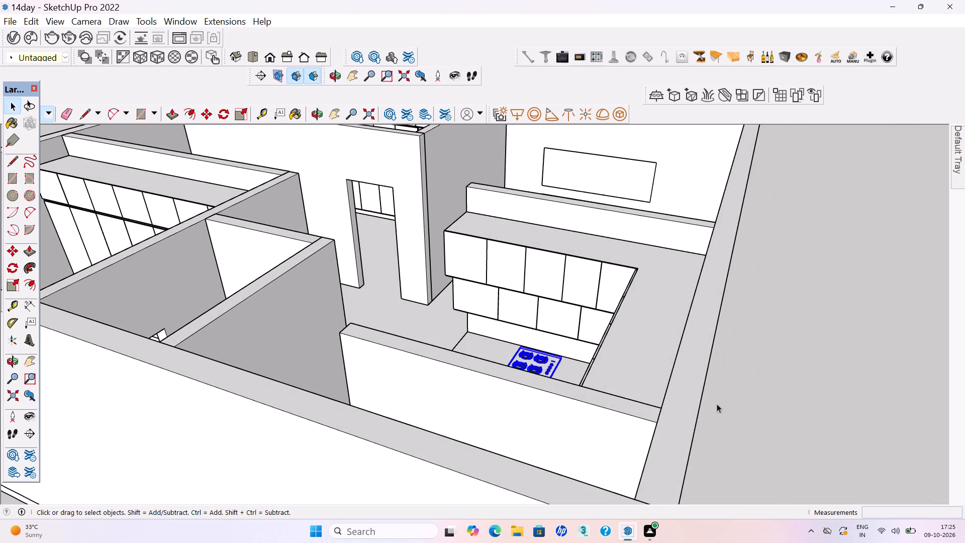
Examine the hob's fit on the kitchen counter up close and save the model.
click(728, 408)
key(ctrl+s)
key(ctrl+s)
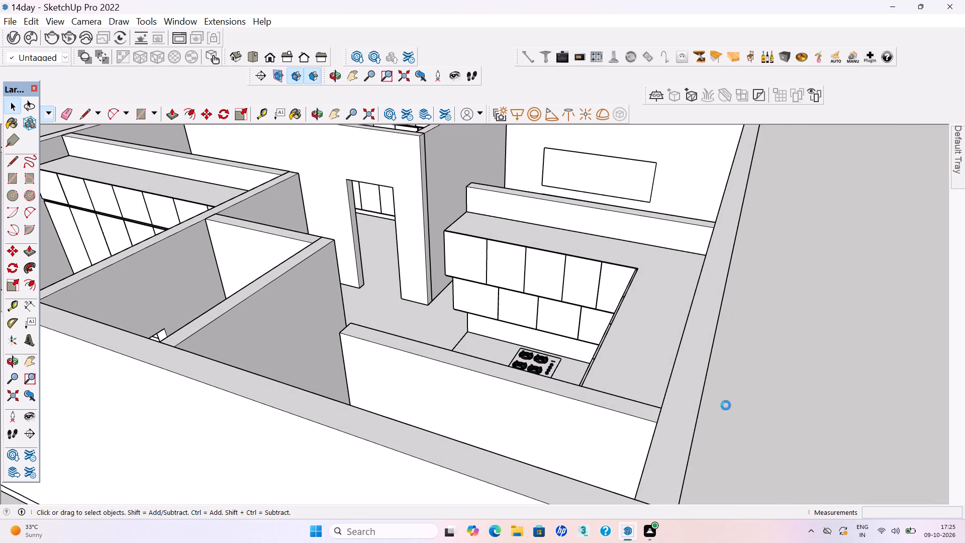
middle_drag(536, 409, 600, 473)
scroll(510, 327, up, 6)
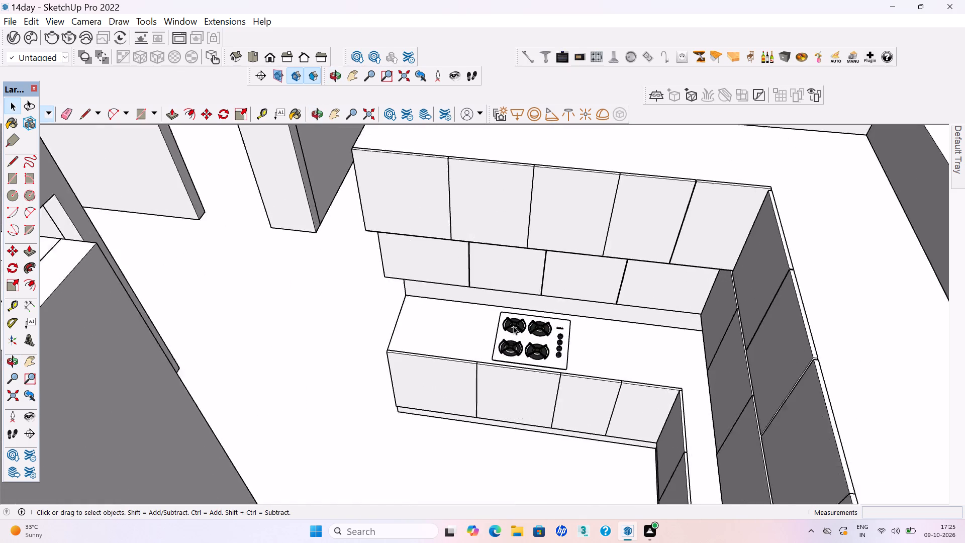
scroll(513, 326, up, 10)
middle_drag(502, 368, 513, 352)
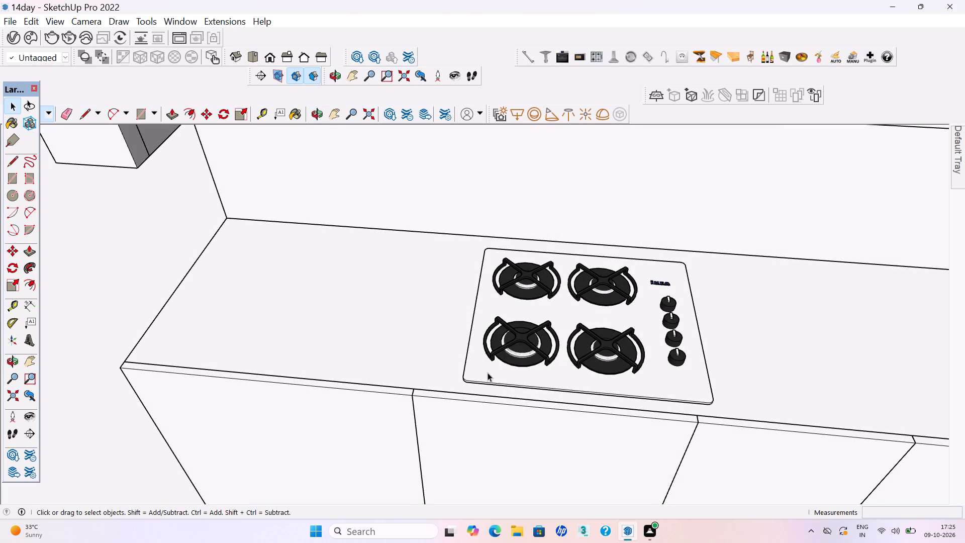
click(488, 374)
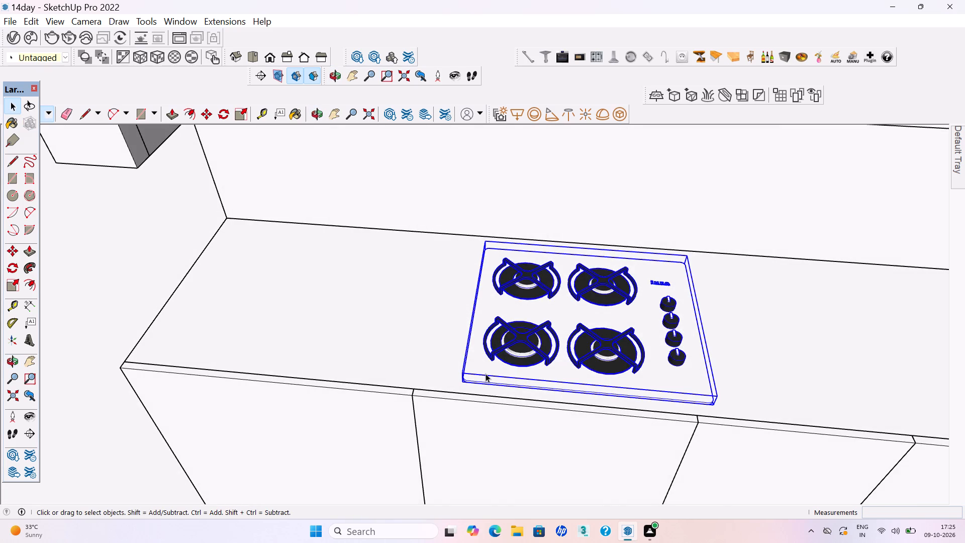
scroll(486, 368, down, 20)
scroll(486, 368, down, 1)
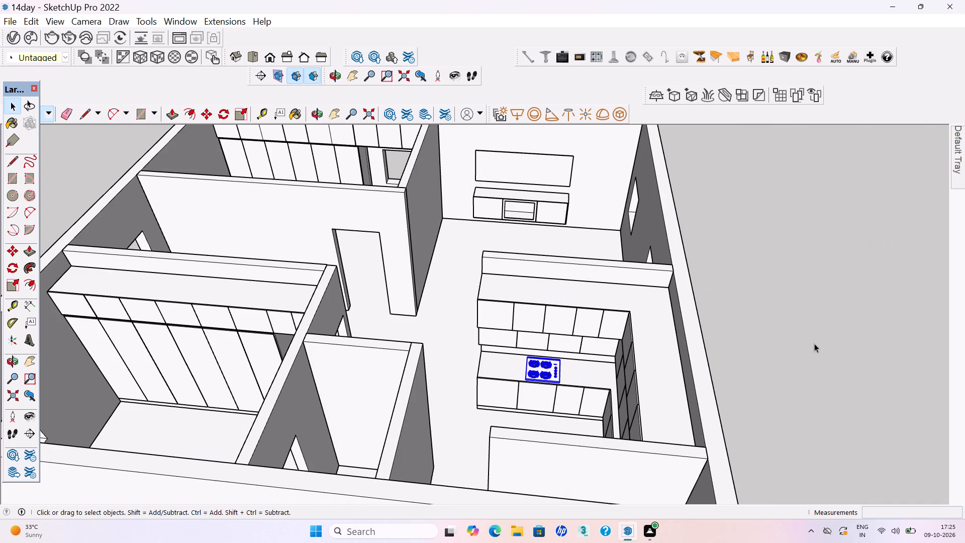
click(814, 343)
key(ctrl+s)
Examine the wall cabinets and the space above the hob, including the cabinets' underside.
middle_drag(620, 372, 625, 354)
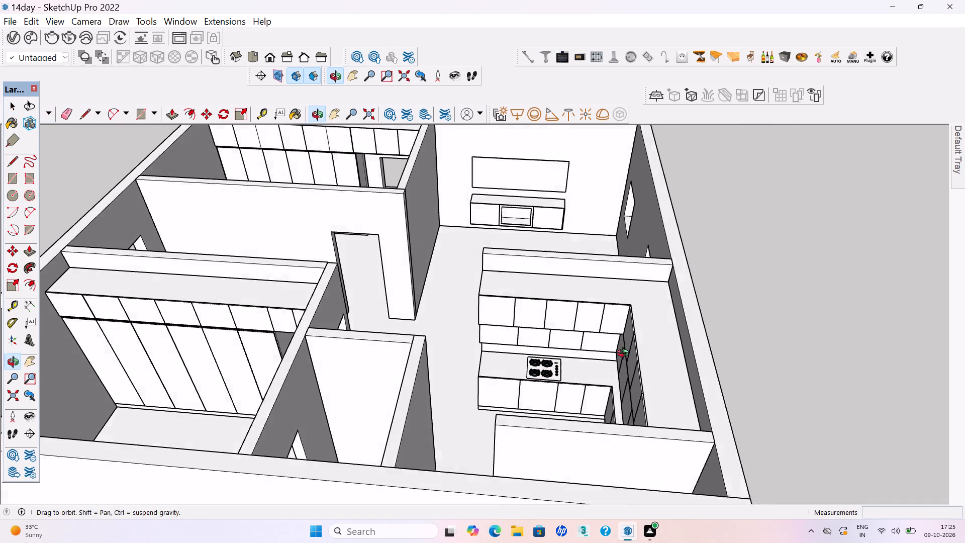
middle_drag(625, 354, 625, 337)
scroll(557, 329, up, 8)
middle_drag(568, 356, 574, 343)
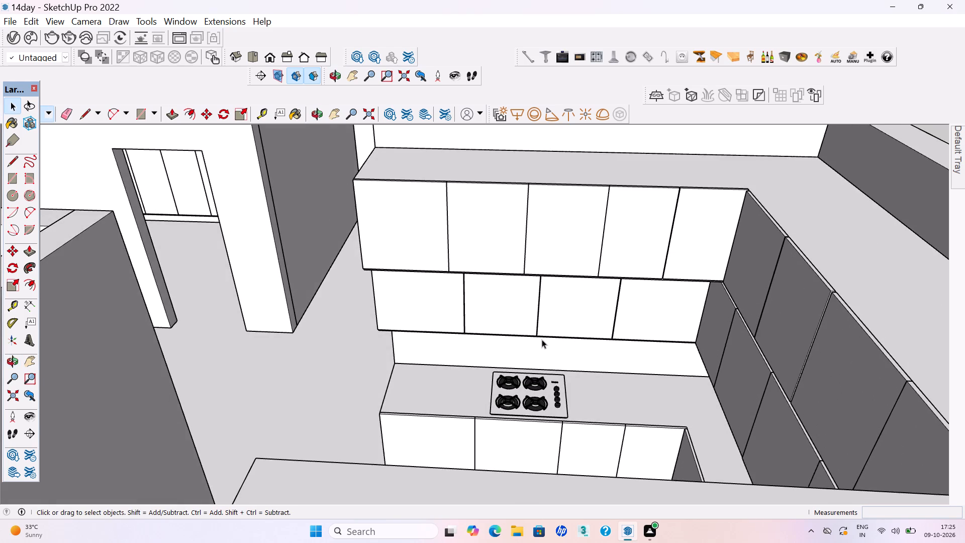
scroll(542, 339, up, 6)
middle_drag(555, 366, 487, 255)
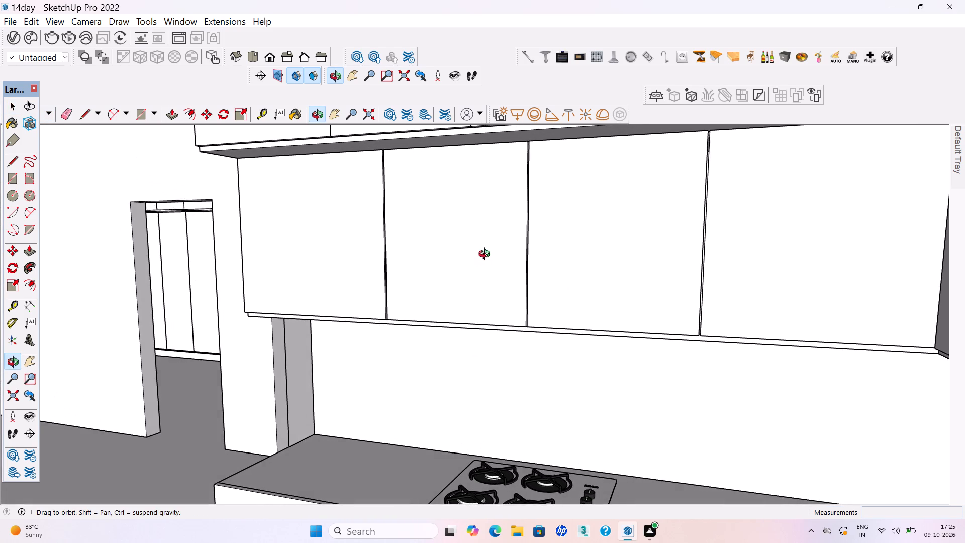
middle_drag(487, 255, 492, 250)
middle_drag(515, 351, 563, 274)
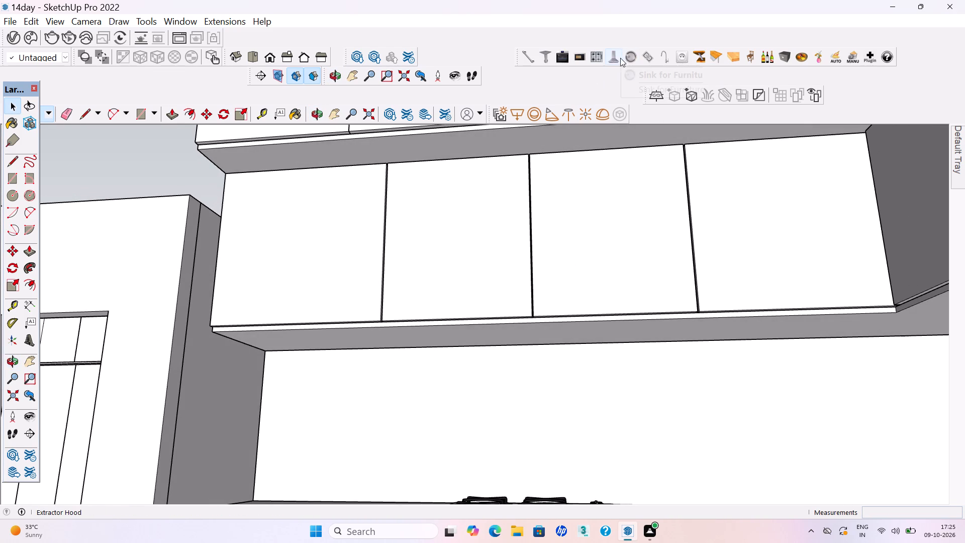
Insert an Extractor Hood component on the open ground outside the house, beside the kitchen side.
double_click(616, 58)
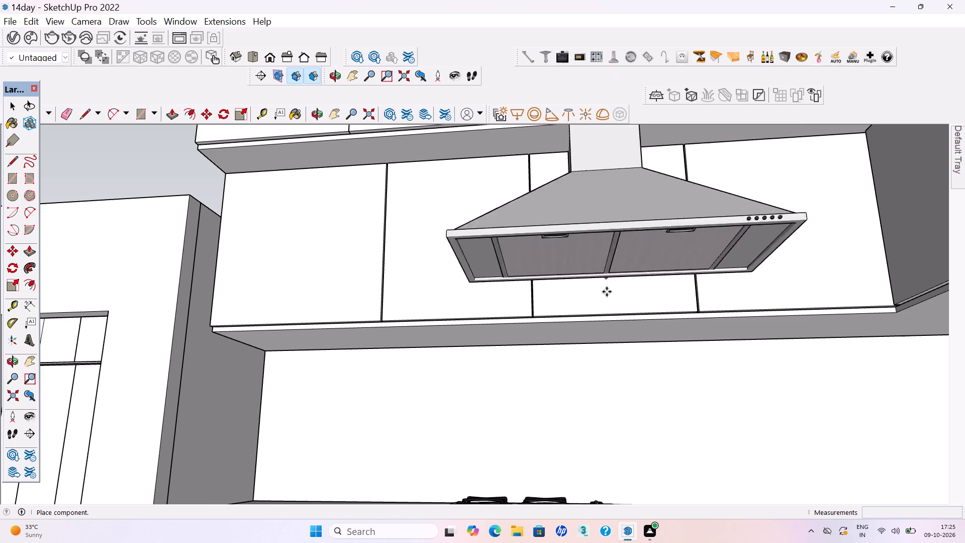
scroll(592, 408, down, 3)
scroll(557, 374, down, 4)
scroll(593, 321, down, 4)
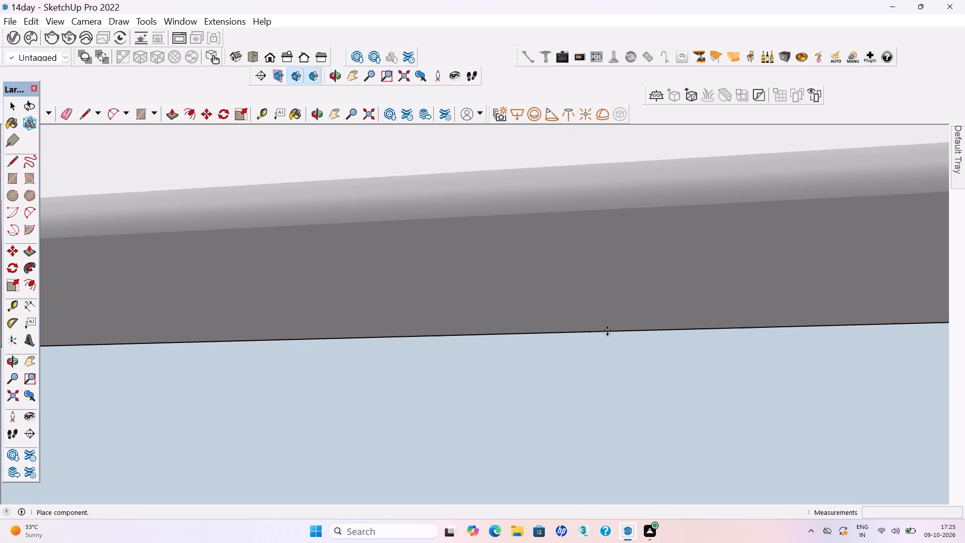
scroll(615, 340, down, 18)
scroll(604, 372, down, 8)
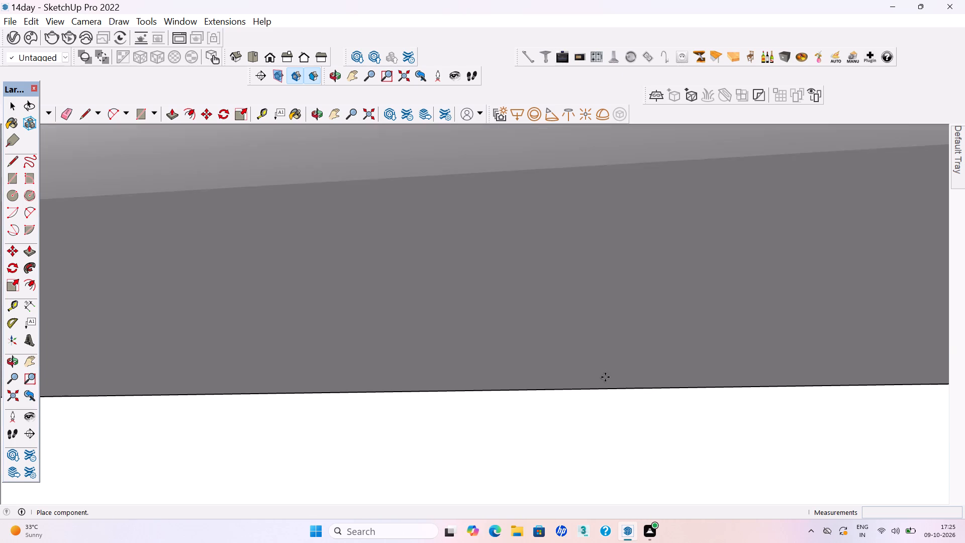
scroll(605, 377, down, 7)
scroll(603, 437, down, 18)
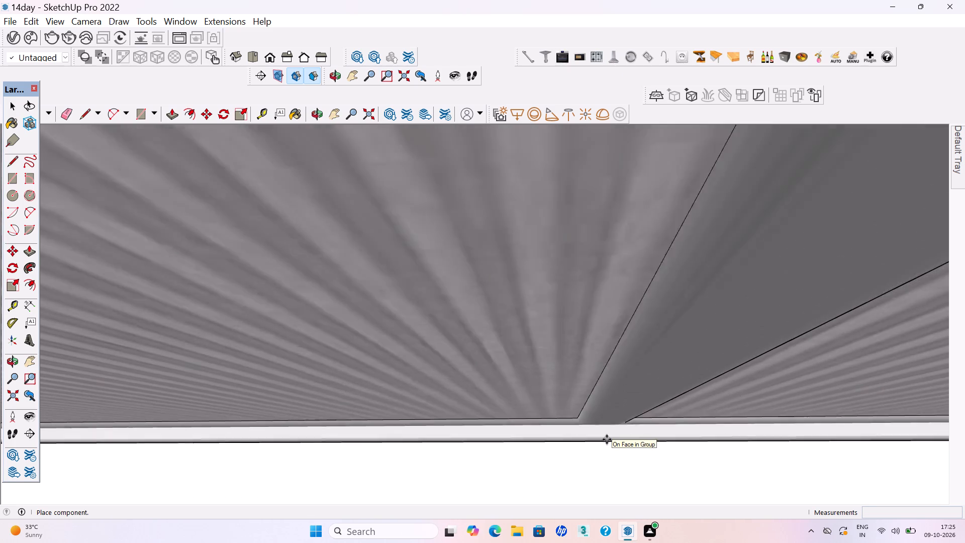
scroll(607, 439, down, 6)
scroll(608, 439, down, 20)
scroll(608, 439, down, 3)
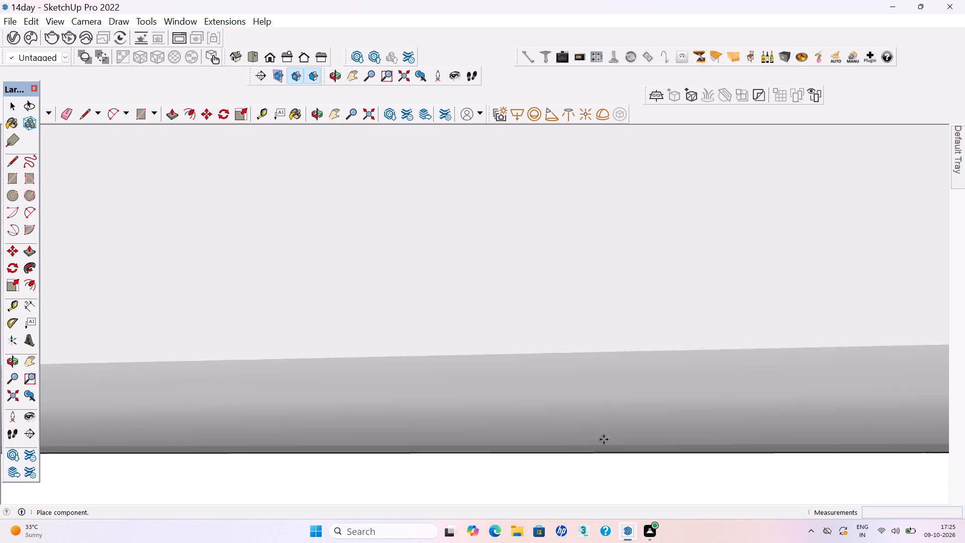
scroll(604, 439, down, 20)
scroll(604, 439, down, 15)
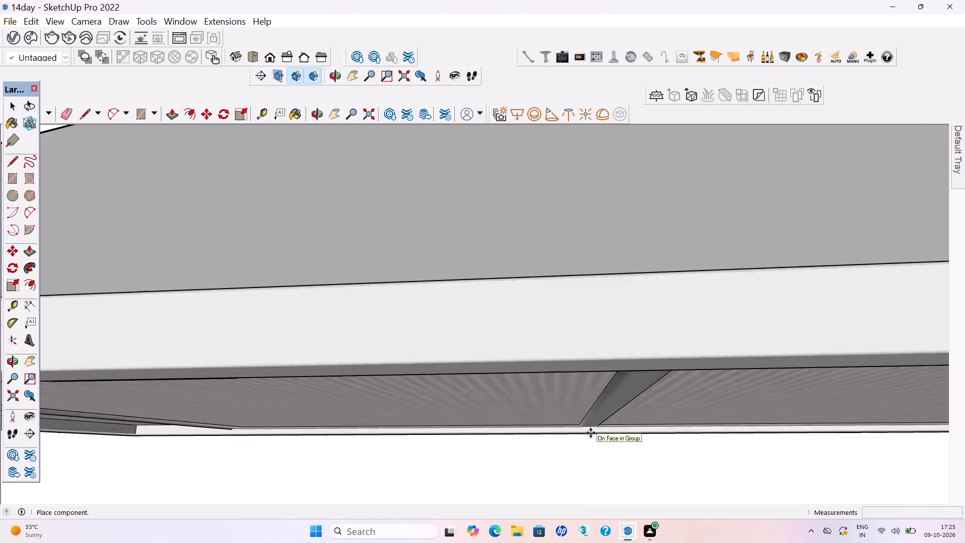
scroll(591, 433, down, 13)
scroll(591, 432, down, 17)
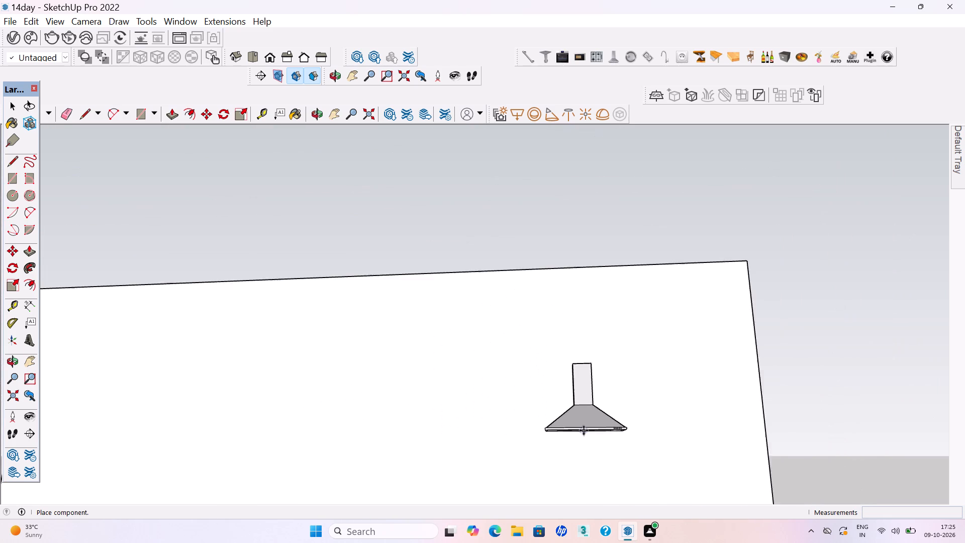
scroll(584, 430, down, 13)
middle_drag(594, 348, 613, 504)
scroll(585, 444, up, 4)
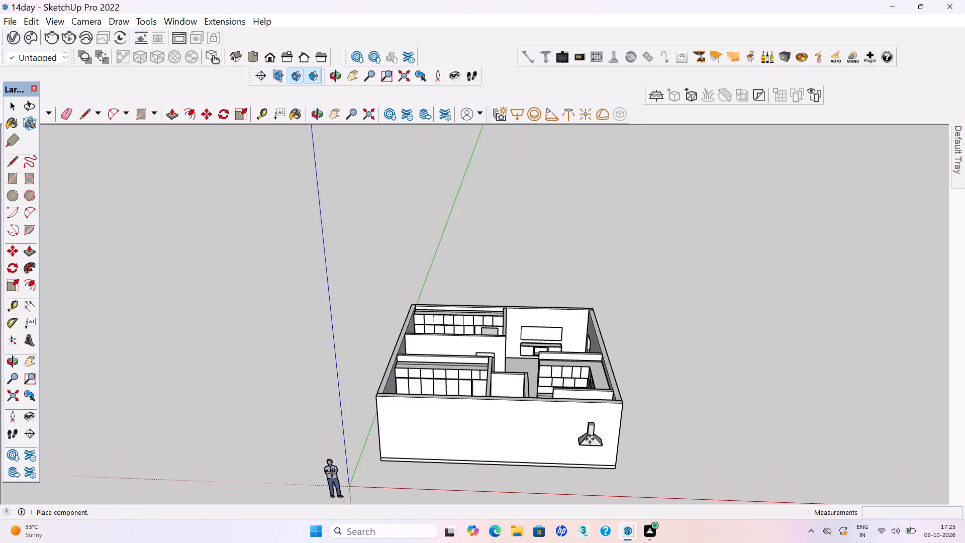
scroll(592, 437, up, 3)
click(706, 425)
key(space)
Switch the placed extractor hood through its variants to the flat-canopy model with a straight rectangular chimney.
click(708, 430)
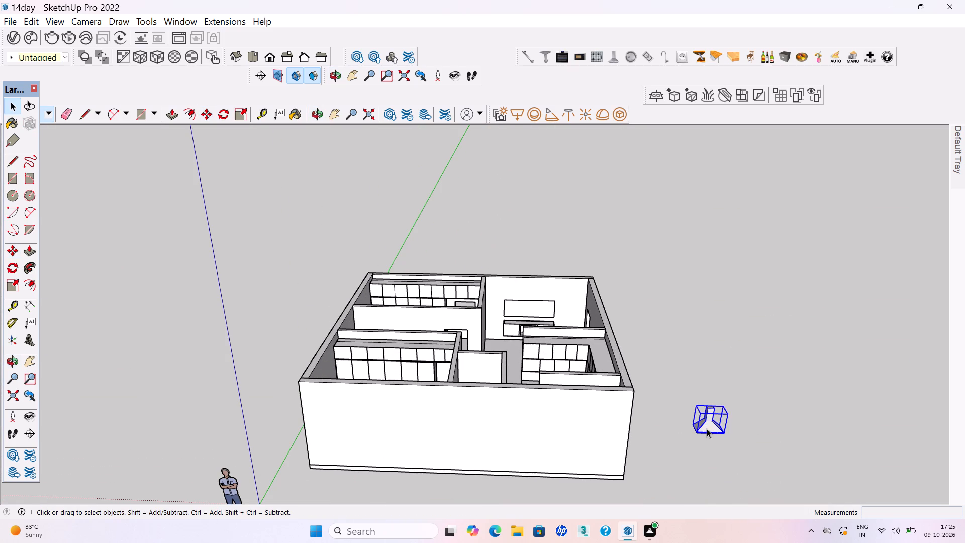
key(space)
click(683, 342)
click(713, 422)
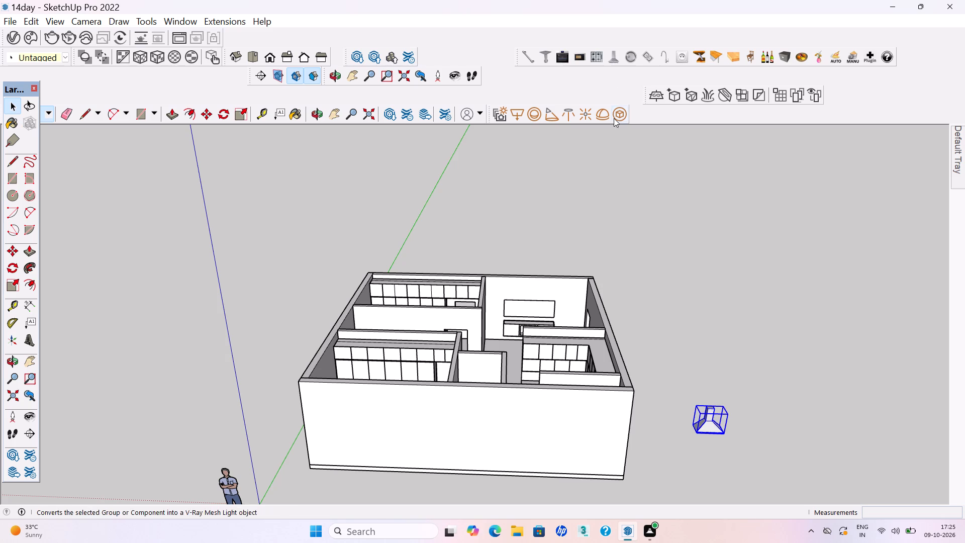
click(609, 58)
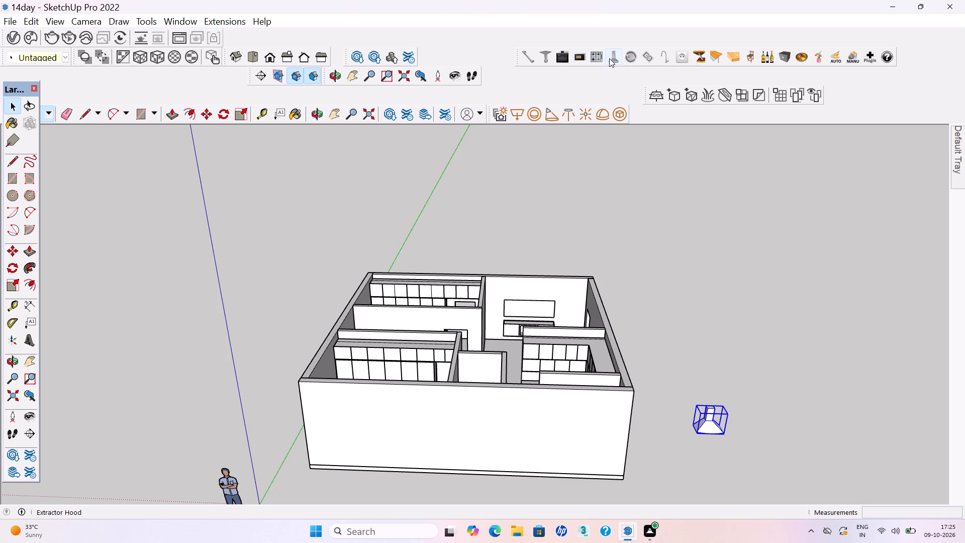
click(609, 58)
click(714, 226)
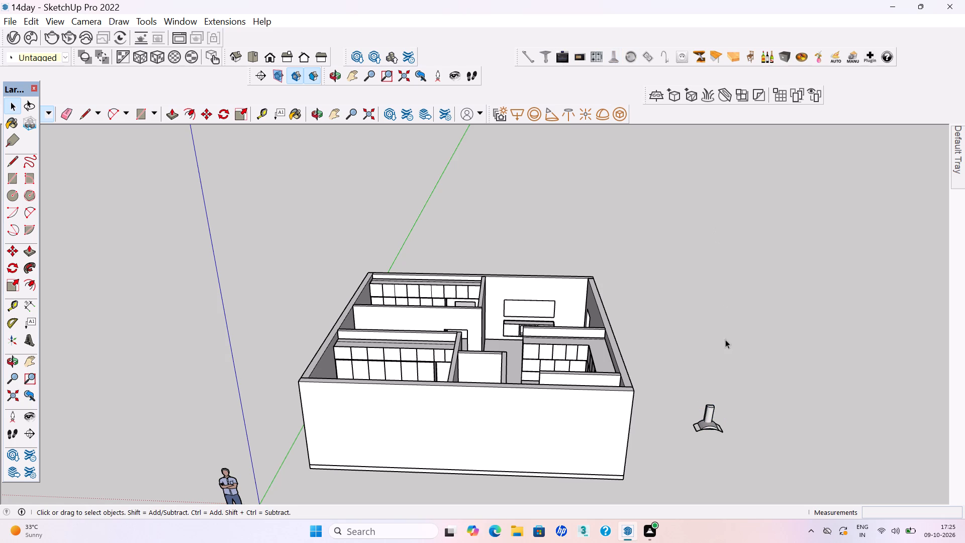
click(710, 424)
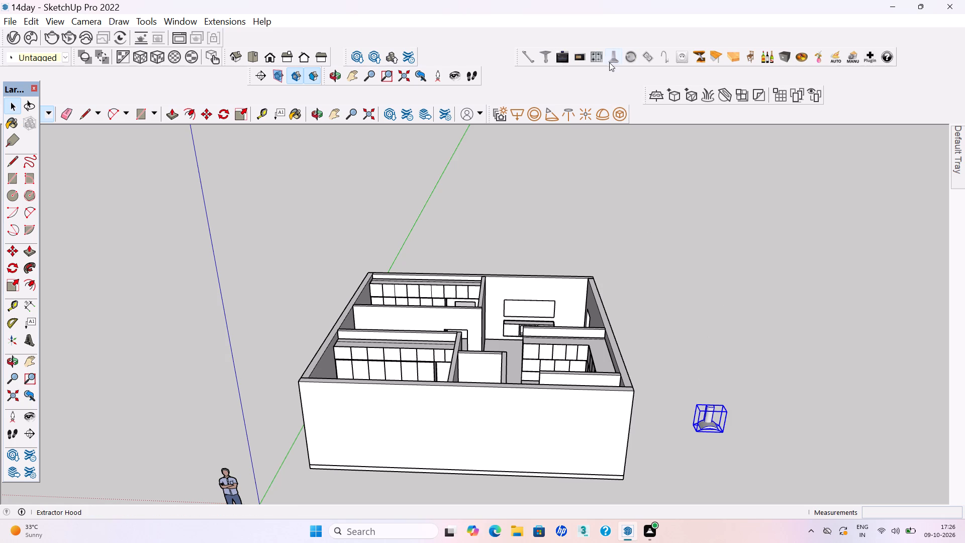
click(610, 59)
click(610, 59)
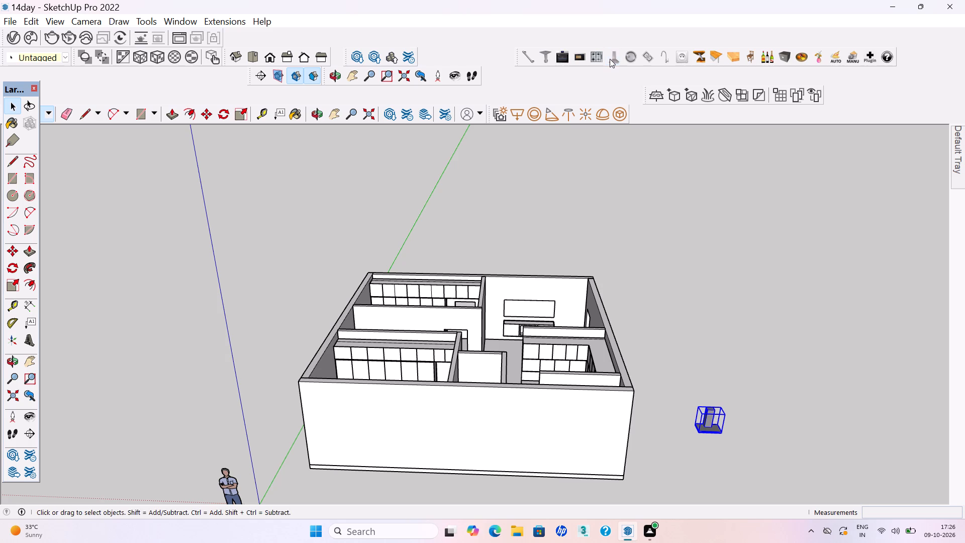
click(702, 225)
Examine the shape of the flat-canopy extractor hood up close and its location relative to the house and kitchen.
scroll(707, 424, up, 5)
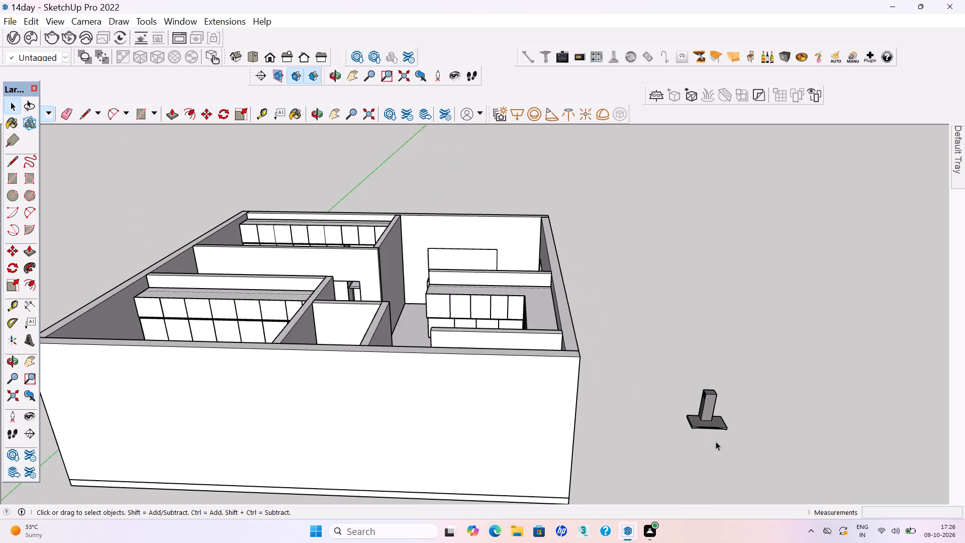
scroll(712, 434, up, 12)
middle_drag(712, 425, 707, 348)
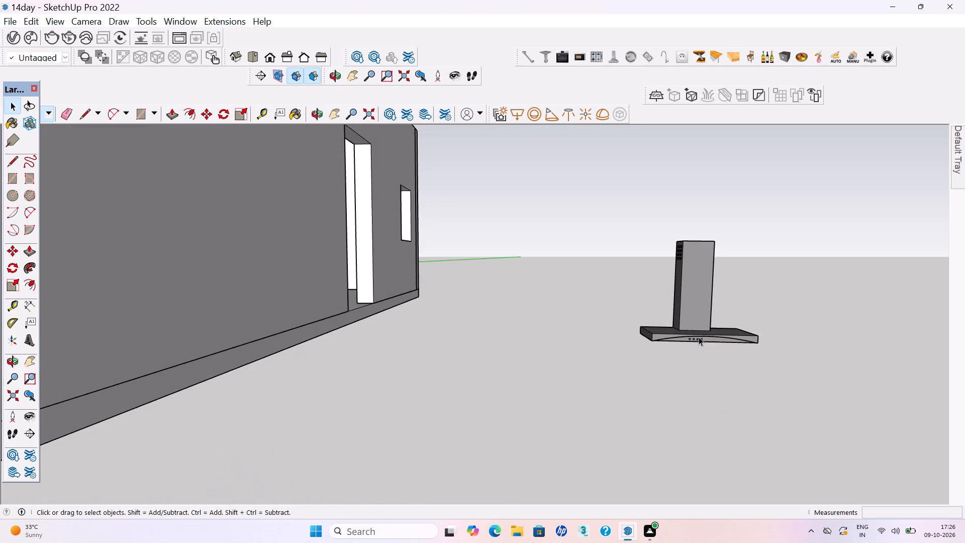
scroll(696, 333, up, 15)
middle_drag(759, 373, 708, 313)
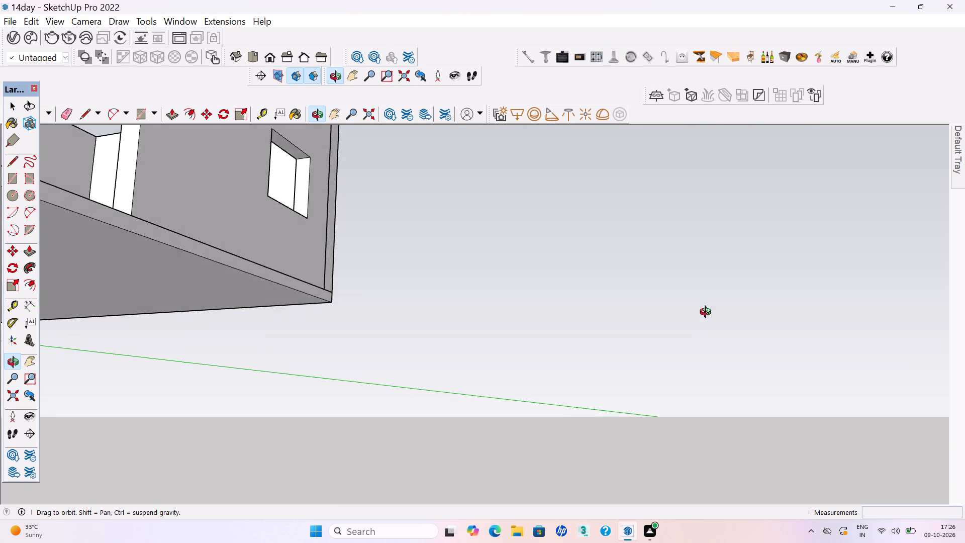
middle_drag(708, 313, 740, 413)
scroll(731, 381, down, 5)
scroll(755, 344, down, 11)
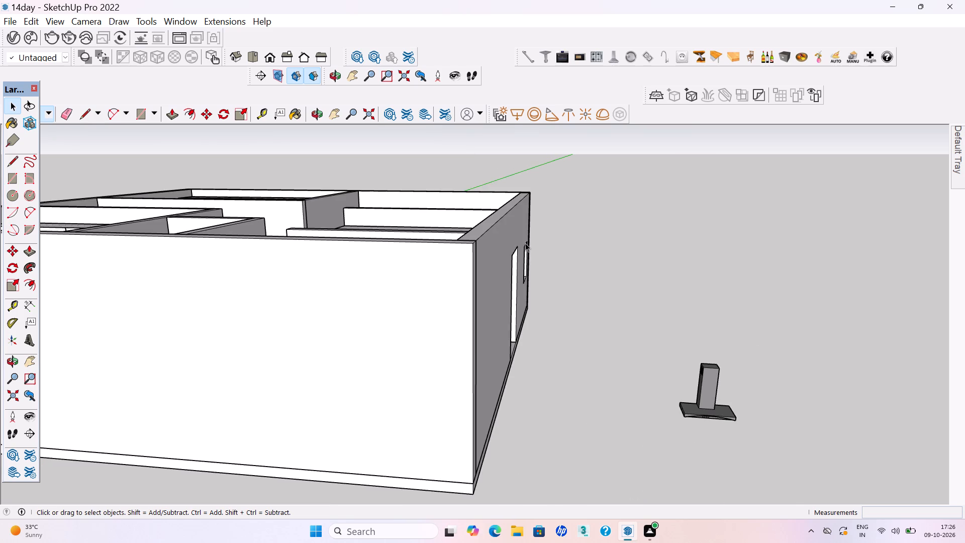
scroll(606, 238, down, 7)
middle_drag(560, 237, 594, 388)
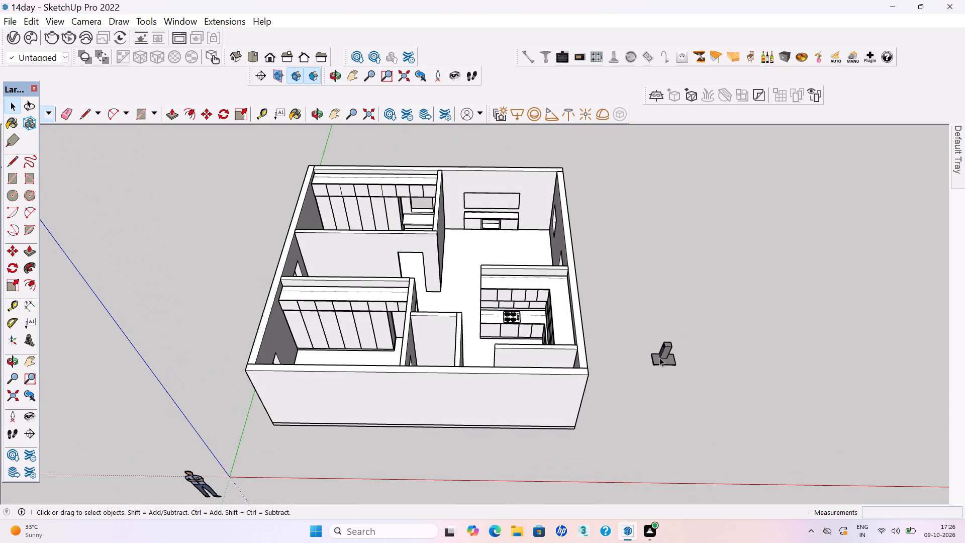
Move the extractor hood from the ground outside into the kitchen, placing it in front of the counter near the hob.
click(659, 357)
key(m)
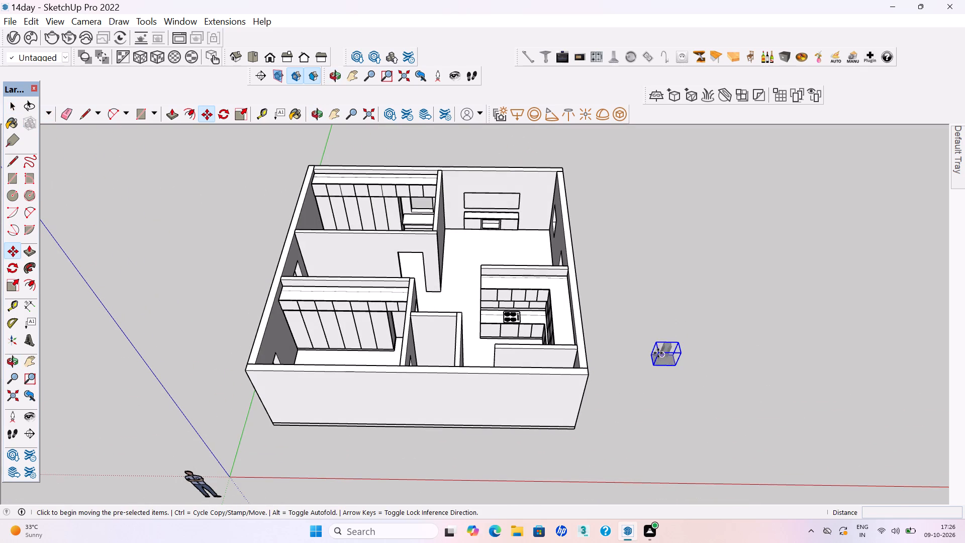
click(659, 352)
scroll(514, 337, up, 10)
scroll(534, 358, down, 2)
middle_drag(554, 401, 601, 441)
scroll(561, 397, down, 6)
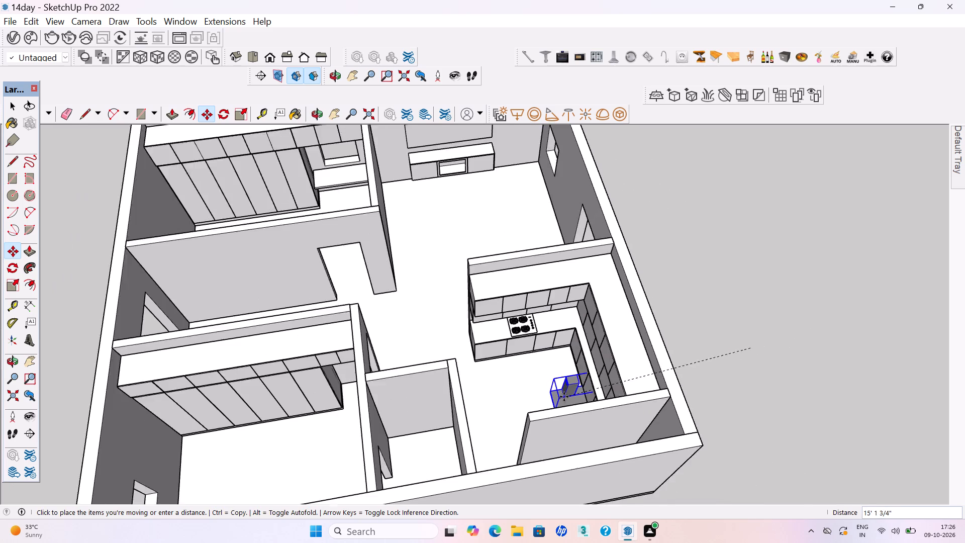
scroll(564, 397, down, 2)
middle_drag(555, 391, 565, 359)
scroll(559, 343, up, 11)
scroll(583, 410, down, 5)
scroll(534, 399, up, 13)
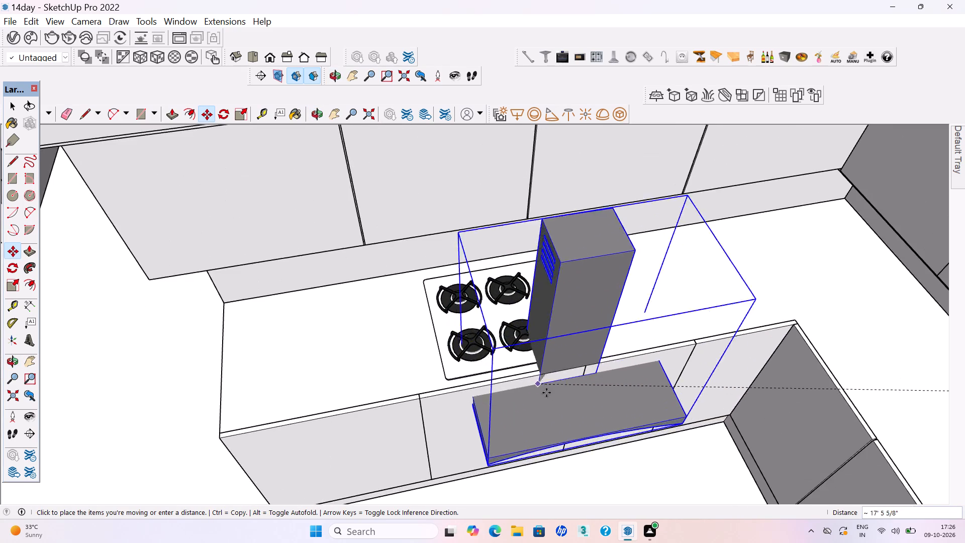
middle_drag(560, 419, 700, 247)
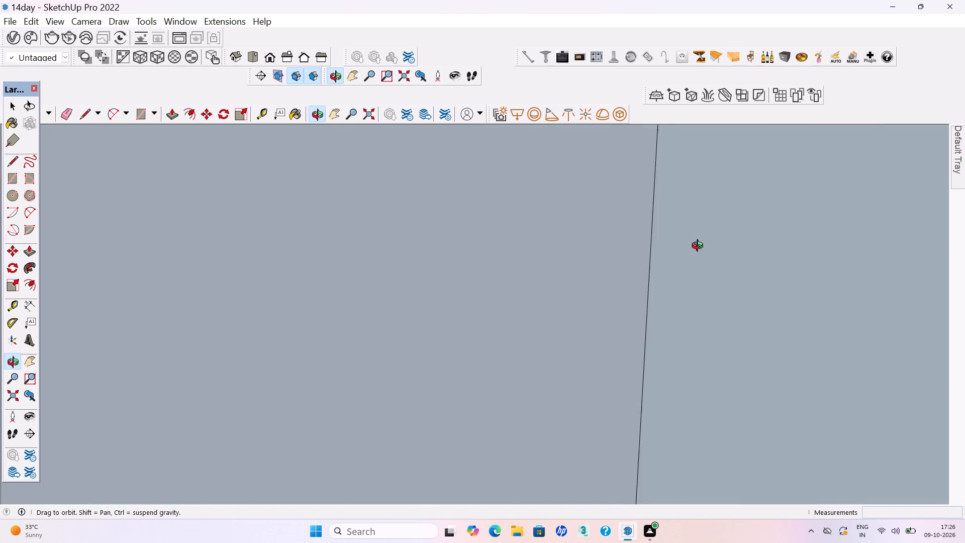
middle_drag(700, 247, 696, 293)
scroll(662, 357, down, 7)
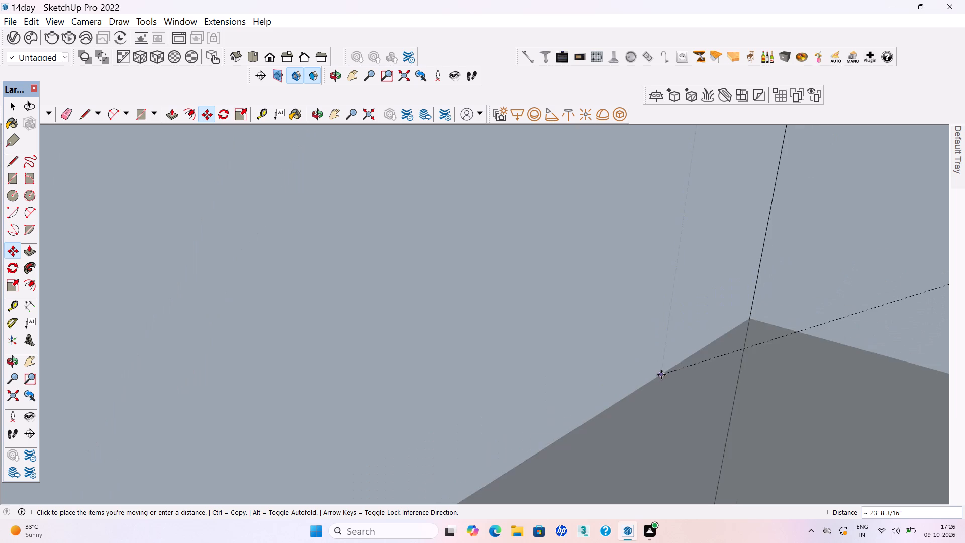
scroll(661, 377, down, 16)
scroll(663, 382, down, 5)
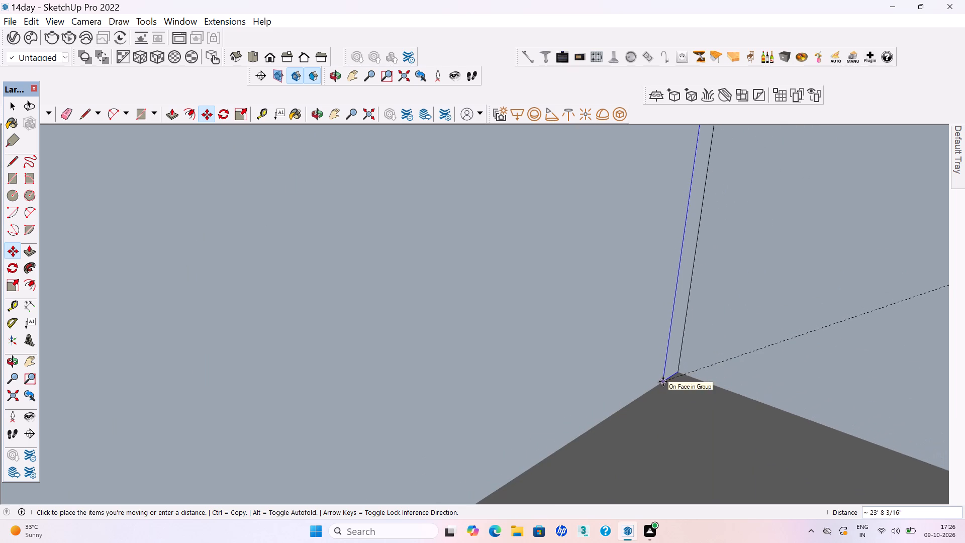
scroll(663, 382, down, 19)
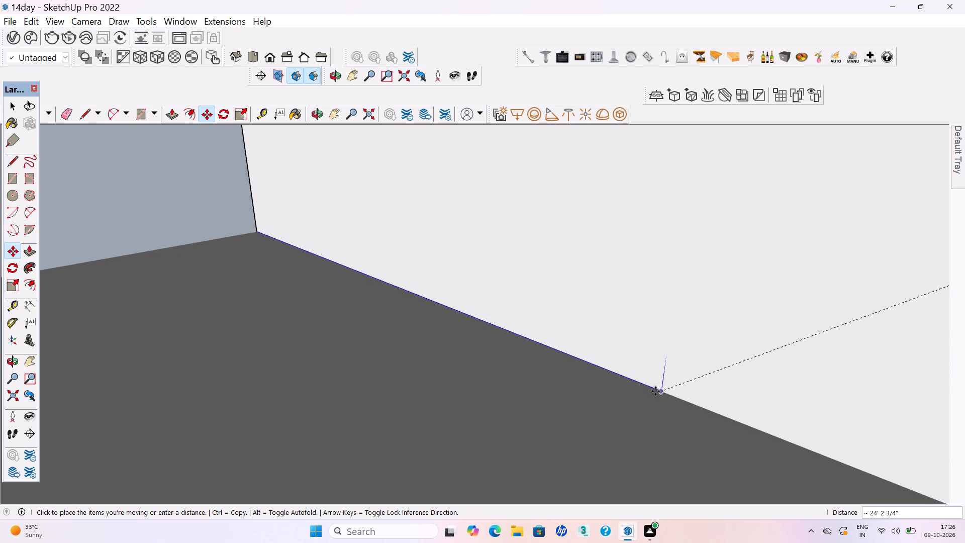
scroll(634, 398, down, 20)
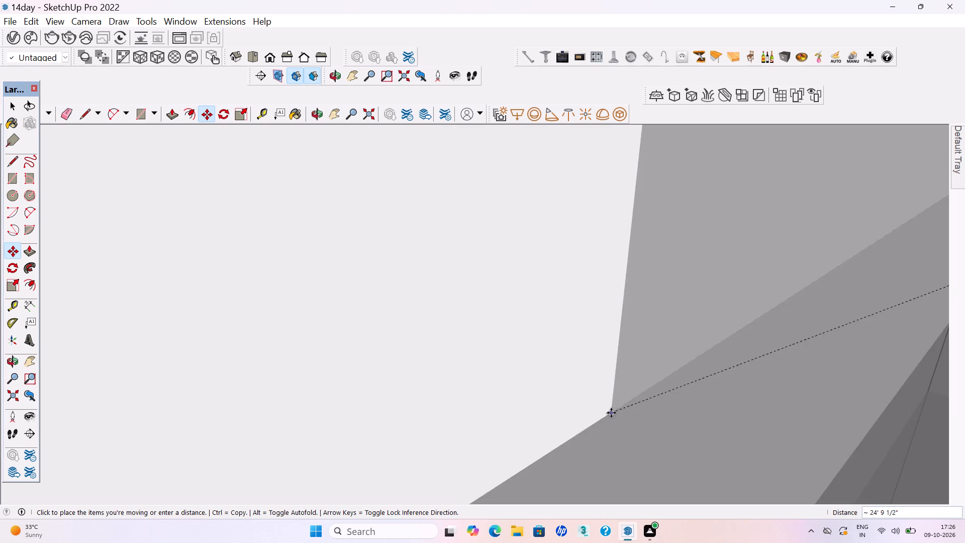
scroll(611, 413, down, 18)
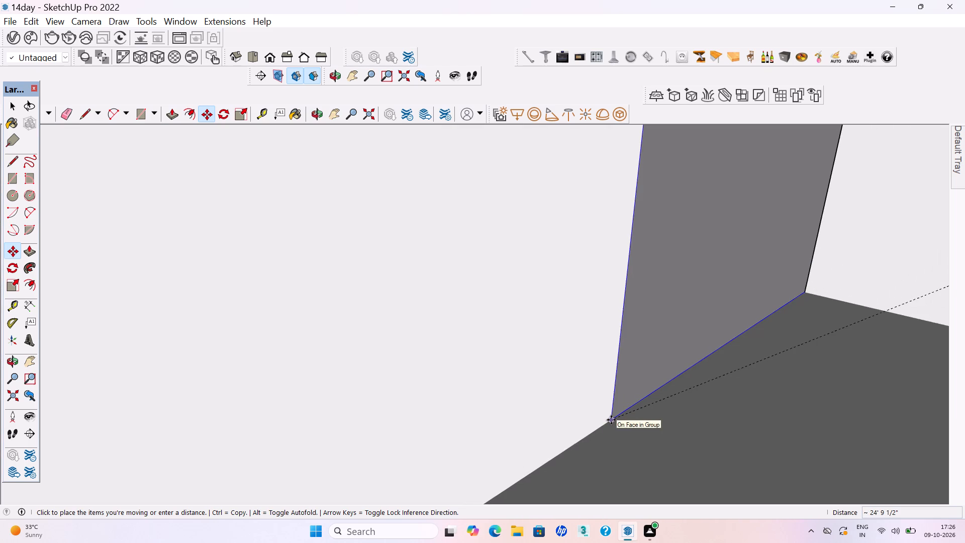
scroll(611, 420, down, 12)
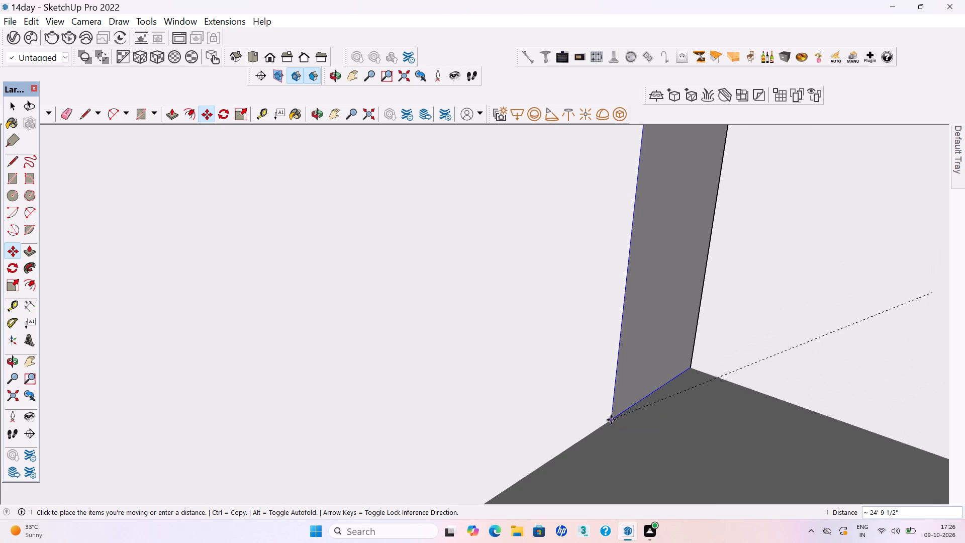
scroll(611, 420, down, 13)
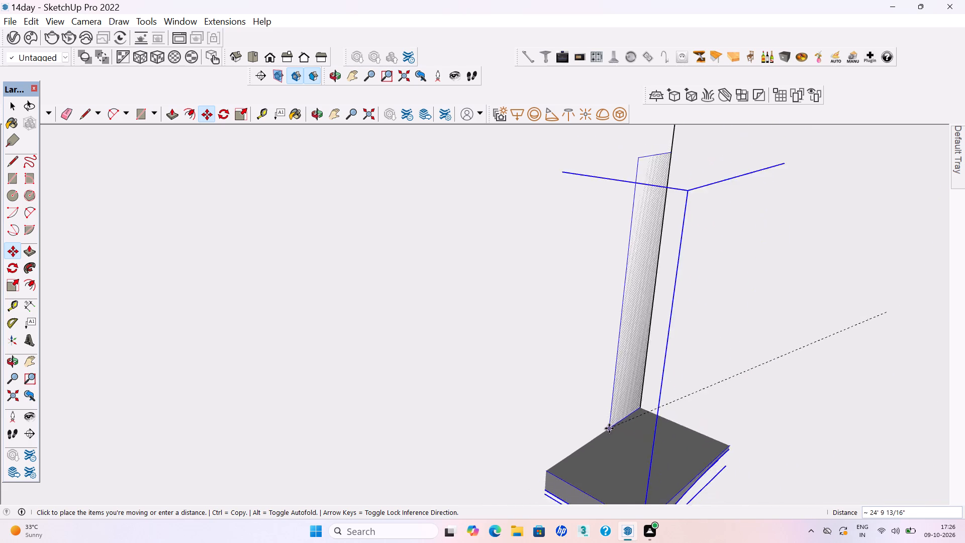
scroll(609, 428, down, 1)
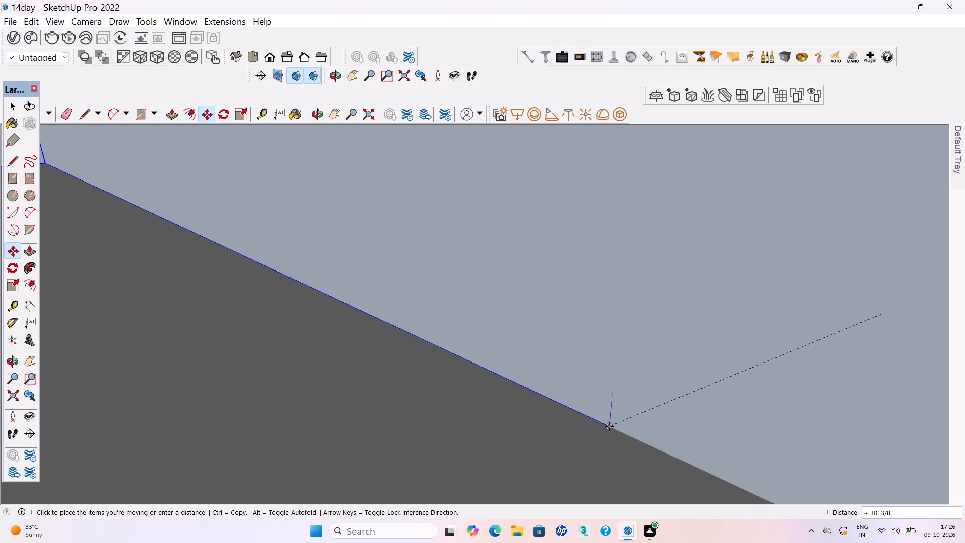
scroll(595, 430, down, 8)
scroll(528, 468, down, 11)
scroll(565, 492, down, 3)
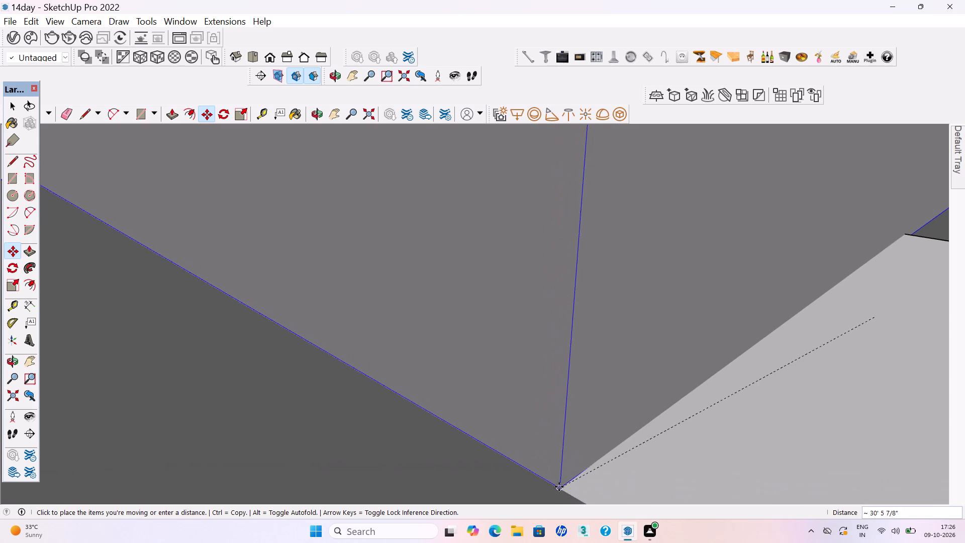
scroll(559, 487, down, 17)
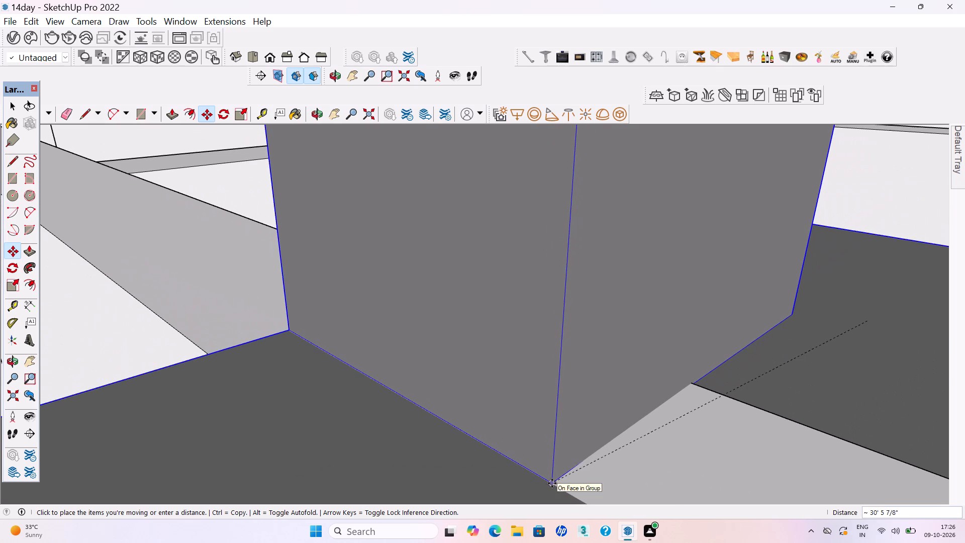
scroll(552, 483, down, 4)
scroll(552, 483, up, 1)
scroll(552, 483, down, 2)
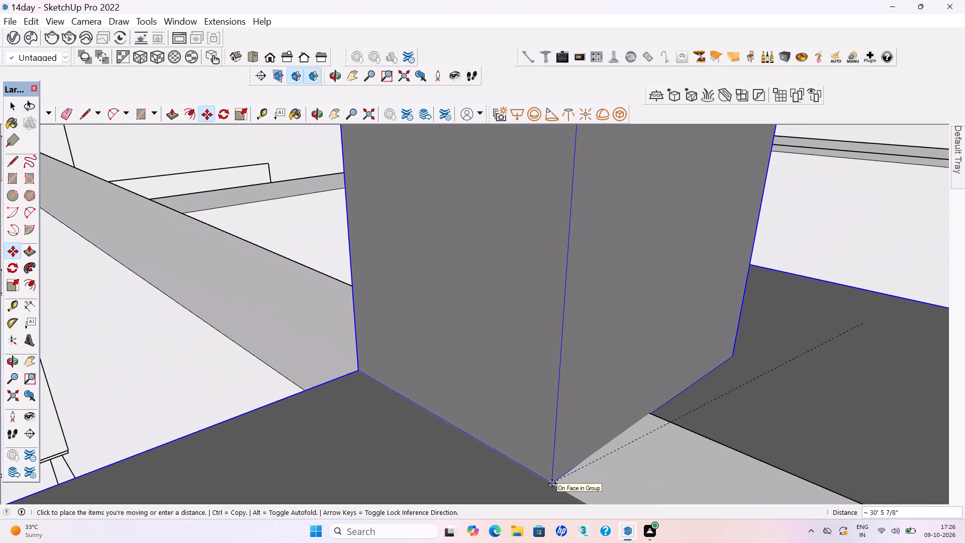
scroll(552, 483, down, 20)
scroll(552, 483, down, 5)
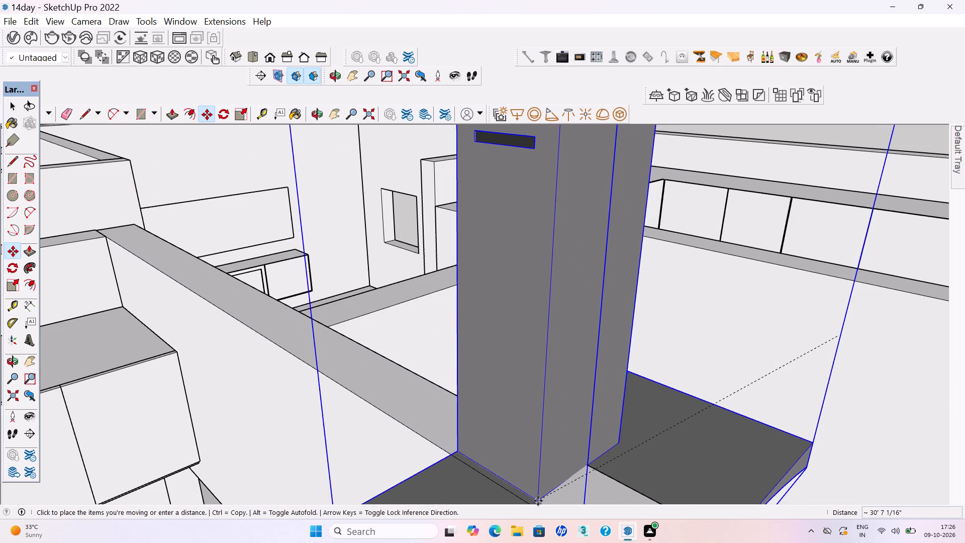
scroll(538, 501, down, 18)
middle_drag(602, 386, 504, 444)
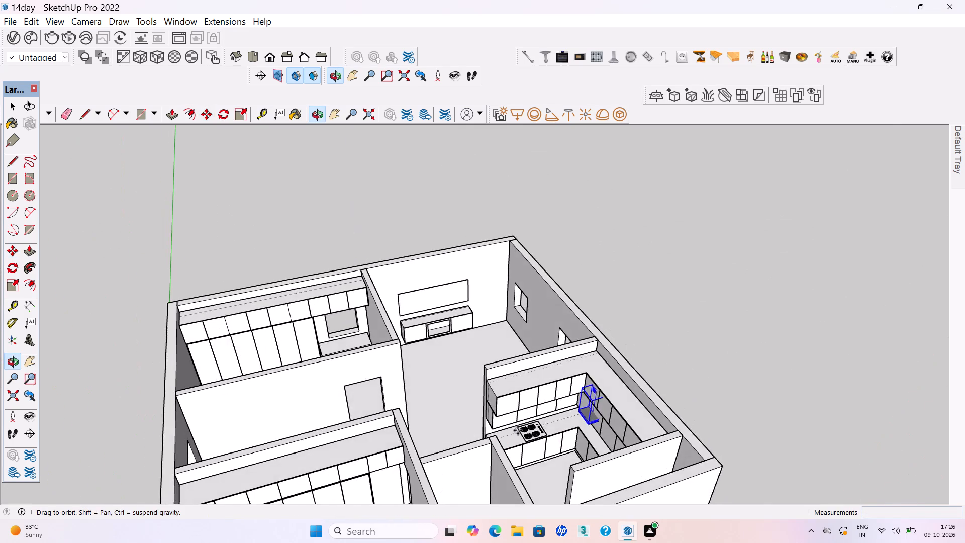
scroll(556, 428, up, 19)
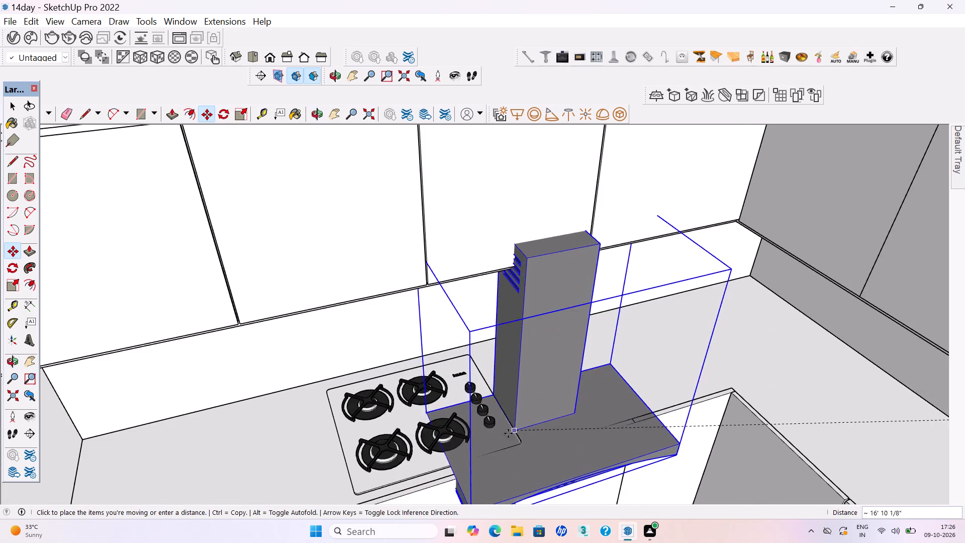
middle_drag(479, 446, 672, 254)
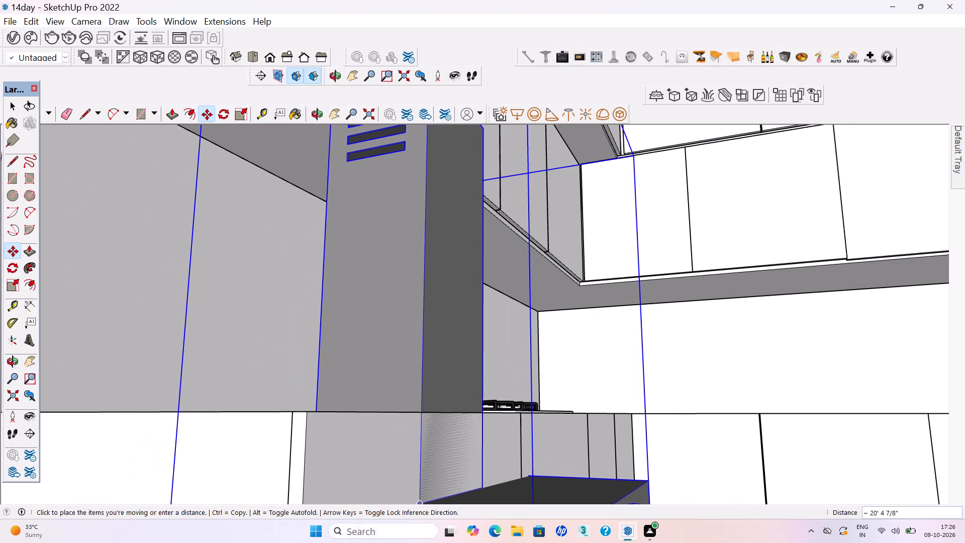
scroll(533, 542, down, 3)
scroll(559, 485, down, 3)
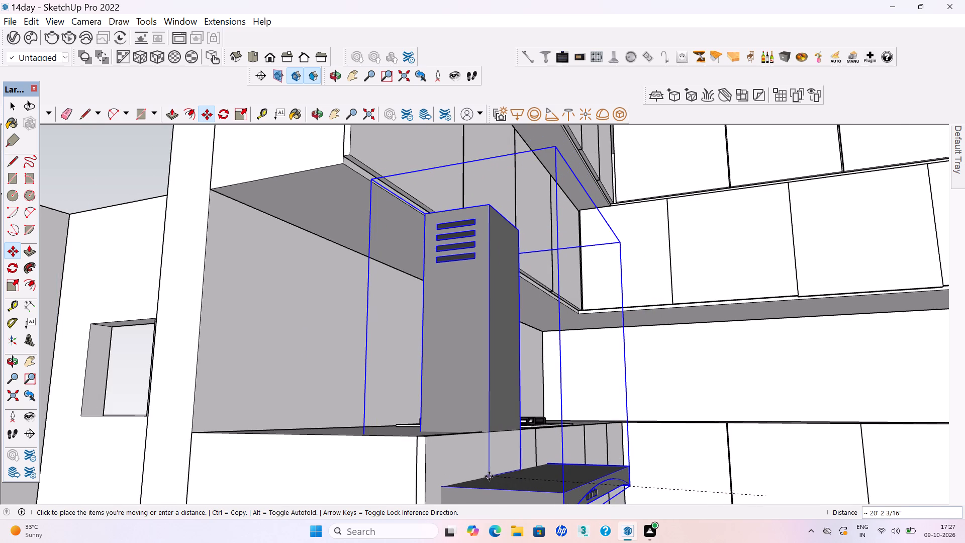
click(489, 476)
Shift the extractor hood about 10 9/16" so its back lies against the kitchen wall behind the hob.
middle_drag(452, 281, 514, 276)
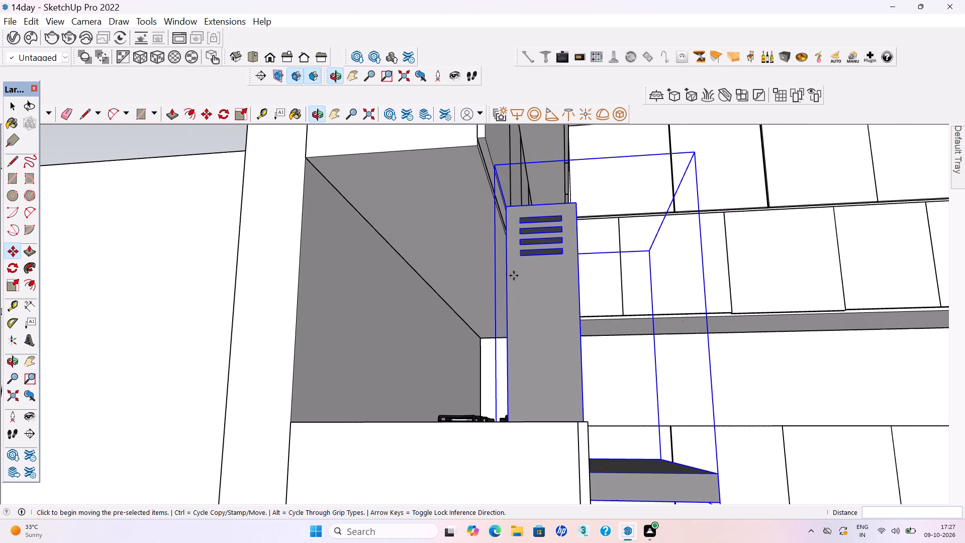
click(494, 167)
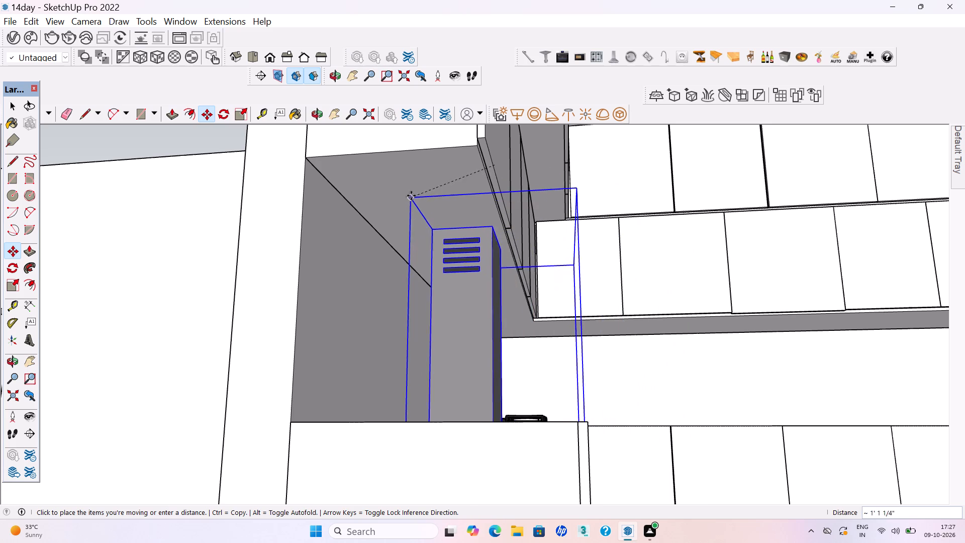
click(418, 189)
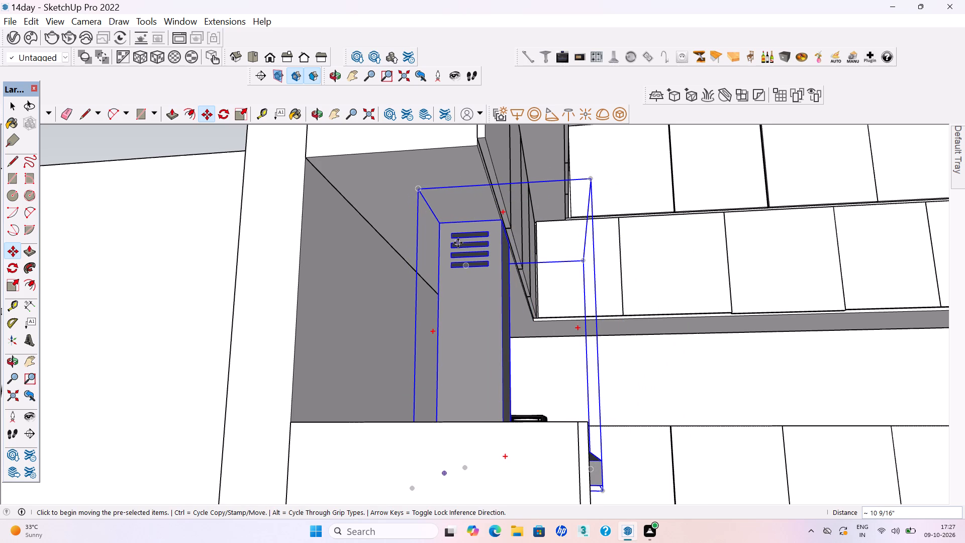
Move the extractor hood about 2' 11" up and across so its canopy hangs above the hob, with the chimney running into the wall cabinets.
middle_drag(596, 226, 402, 257)
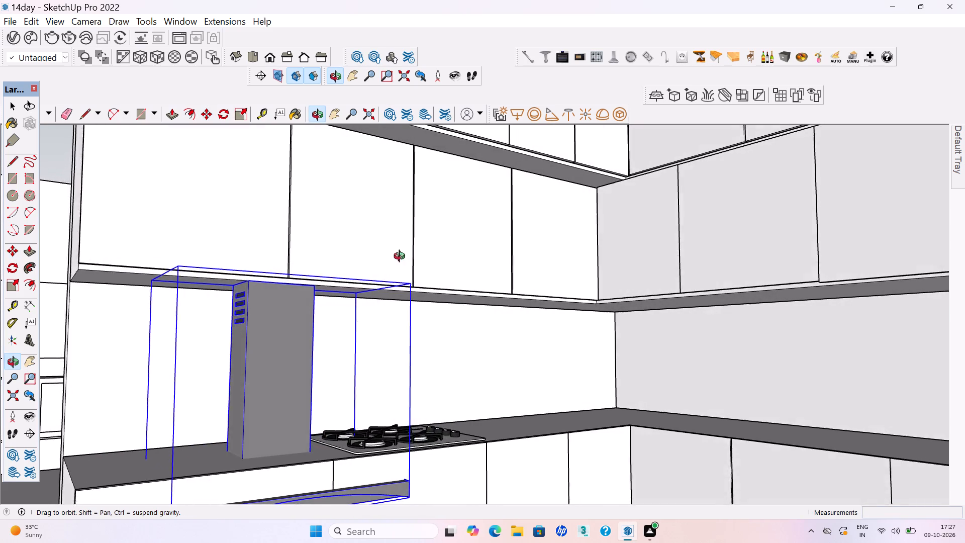
middle_drag(402, 257, 392, 263)
click(396, 291)
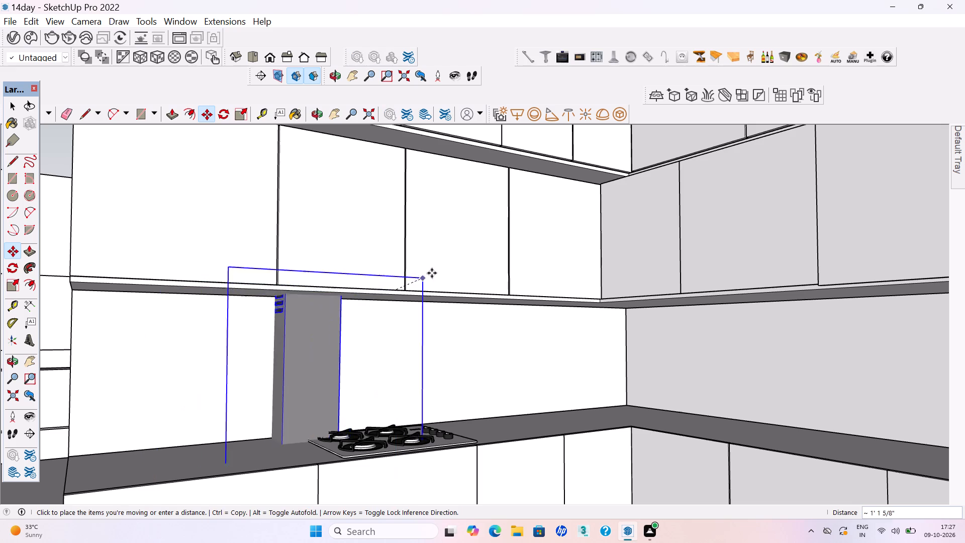
click(518, 199)
middle_drag(517, 286, 466, 313)
key(space)
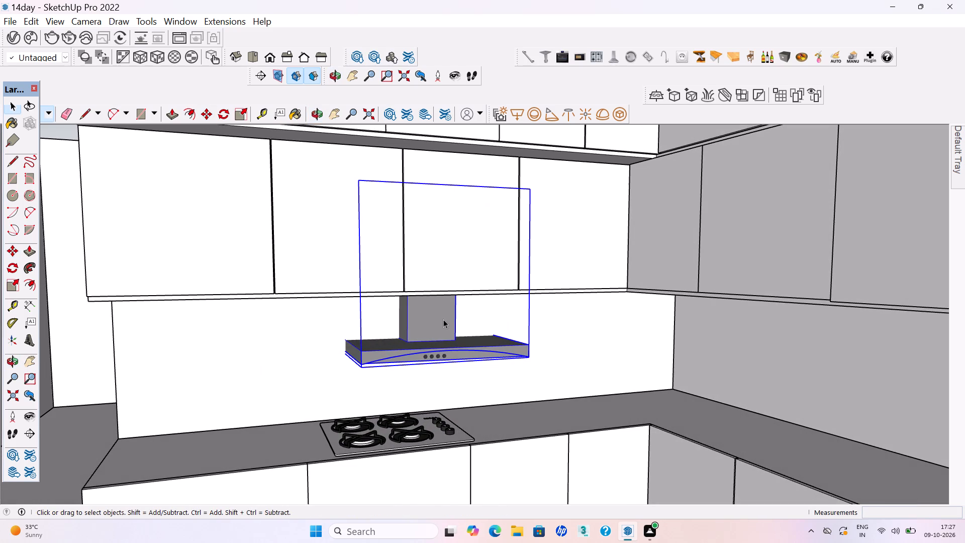
key(space)
Deselect the extractor hood and save the house model.
scroll(431, 334, down, 11)
scroll(458, 368, down, 4)
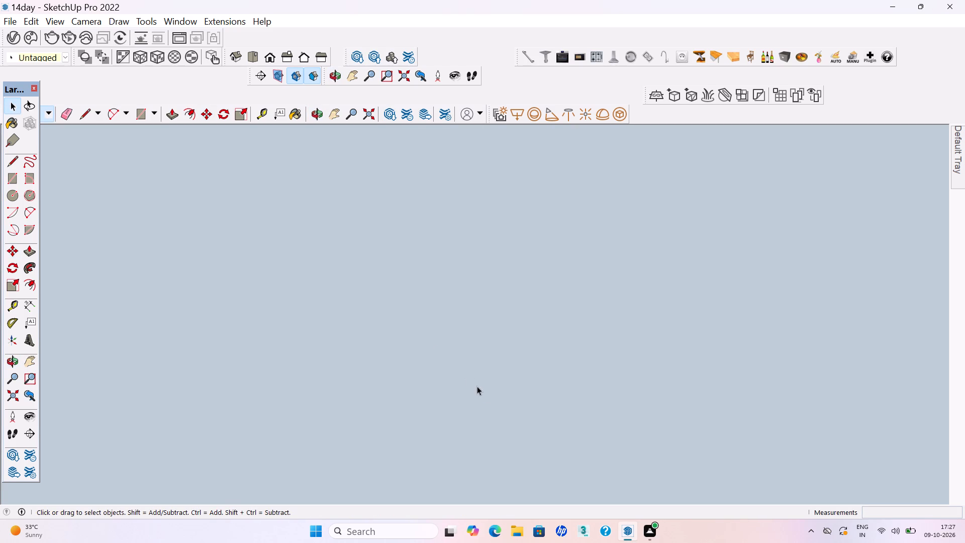
scroll(477, 386, down, 8)
scroll(515, 402, down, 11)
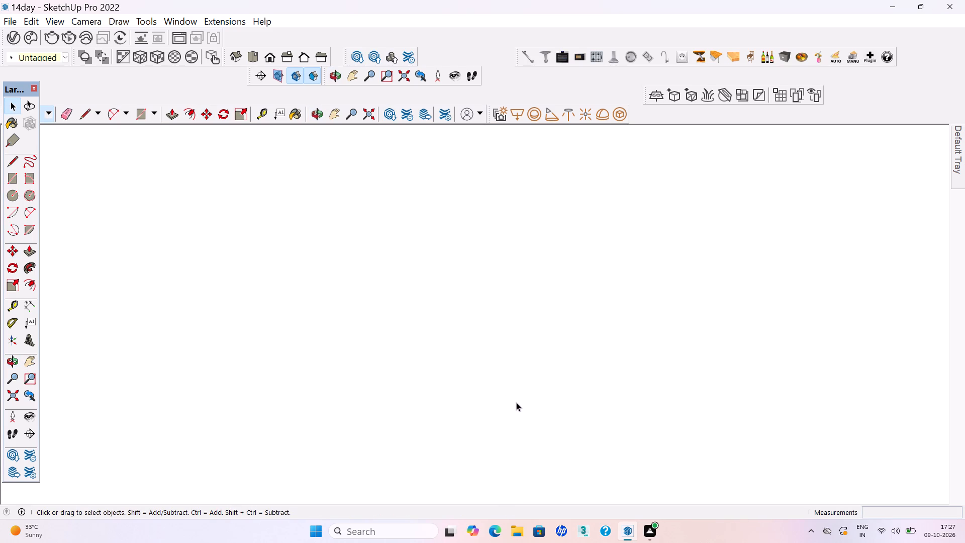
scroll(517, 403, down, 20)
scroll(517, 403, down, 10)
scroll(528, 381, down, 20)
scroll(528, 381, down, 2)
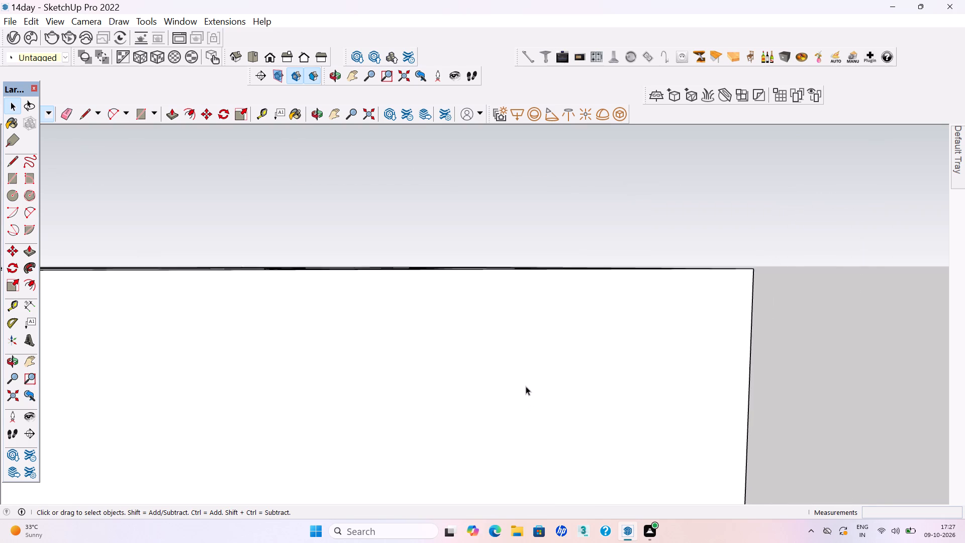
scroll(526, 386, down, 6)
middle_drag(499, 293, 467, 446)
click(648, 406)
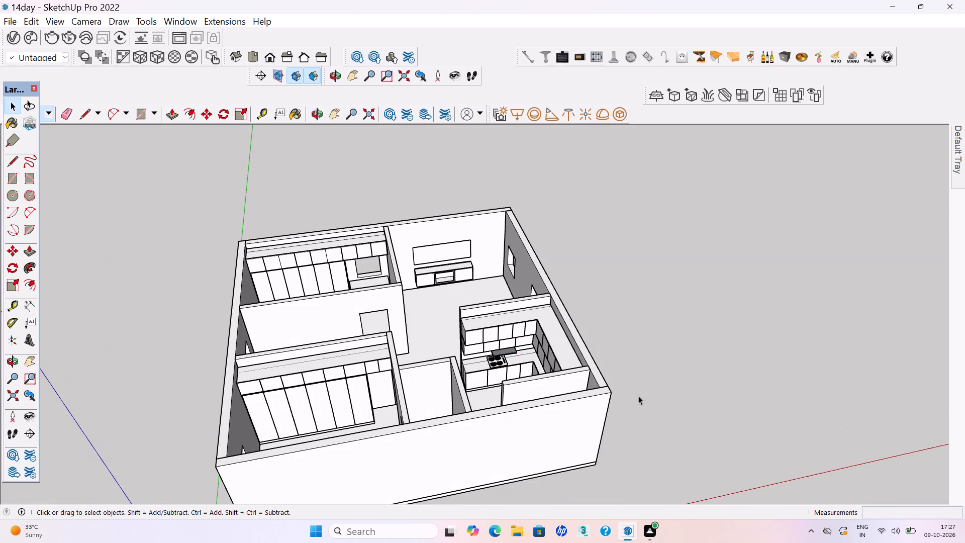
key(ctrl+s)
Check the placed hood in the kitchen from above and save the model again, leaving the Select tool active.
scroll(483, 342, up, 7)
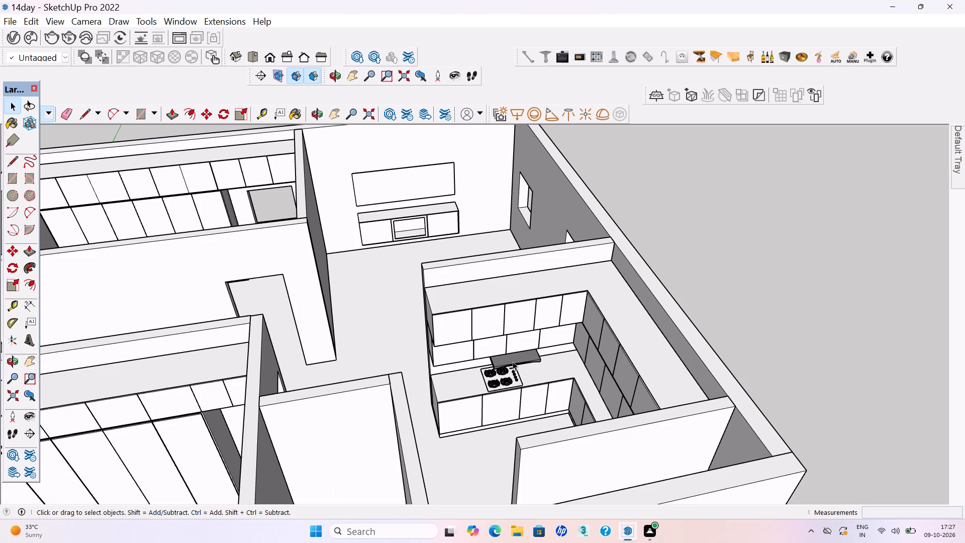
scroll(564, 391, down, 3)
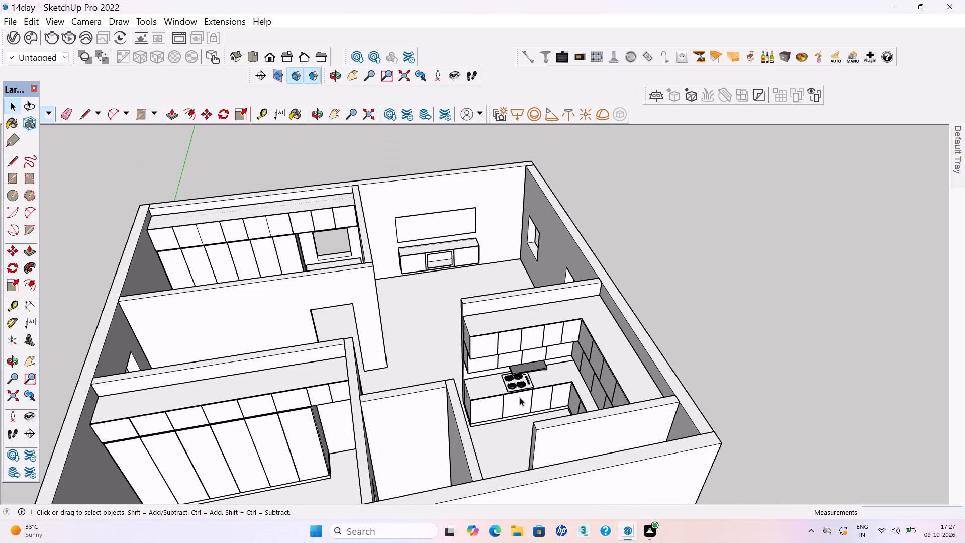
key(ctrl+s)
key(ctrl+s)
key(ctrl+s)
key(ctrl+s)
key(ctrl+s)
key(ctrl+s)
key(ctrl+s)
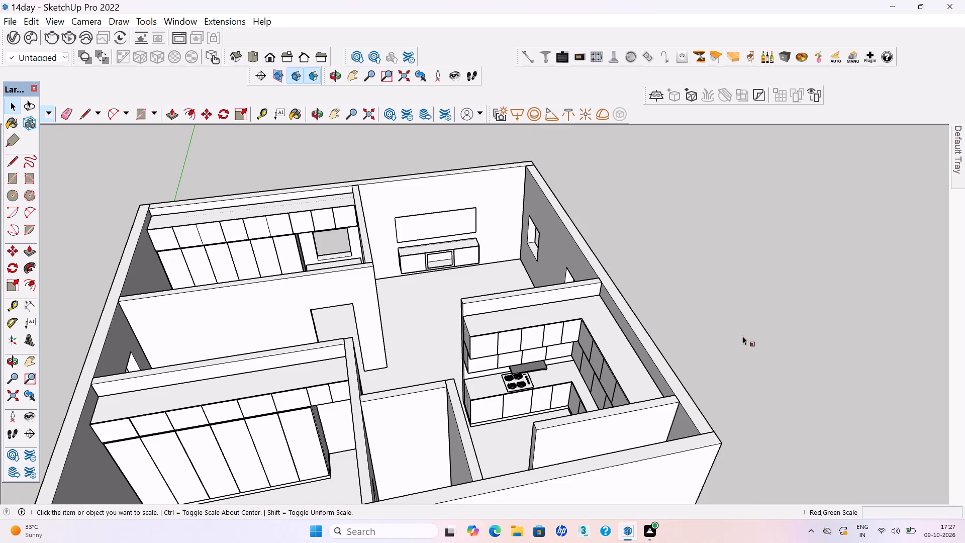
click(748, 335)
key(space)
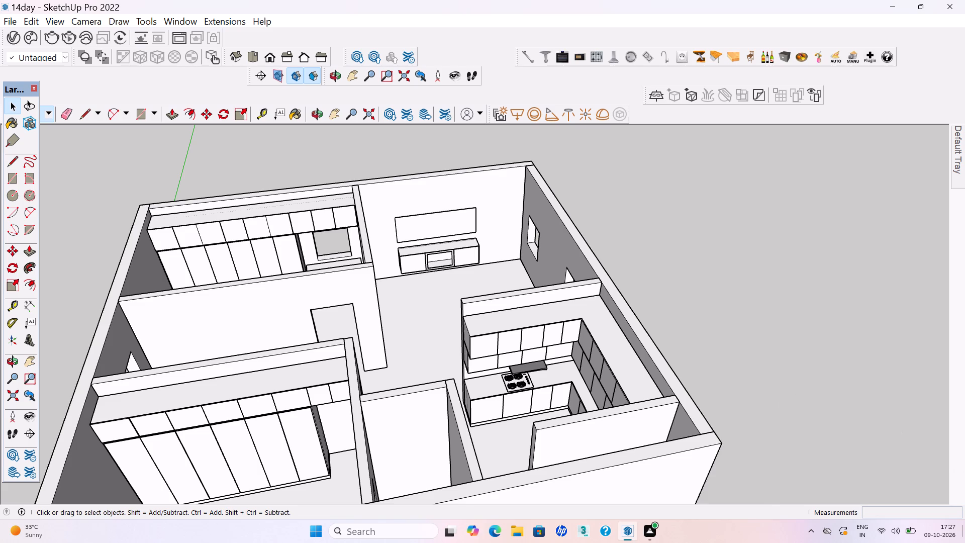
Save the house model.
scroll(581, 371, down, 1)
middle_drag(556, 384, 495, 393)
key(ctrl+s)
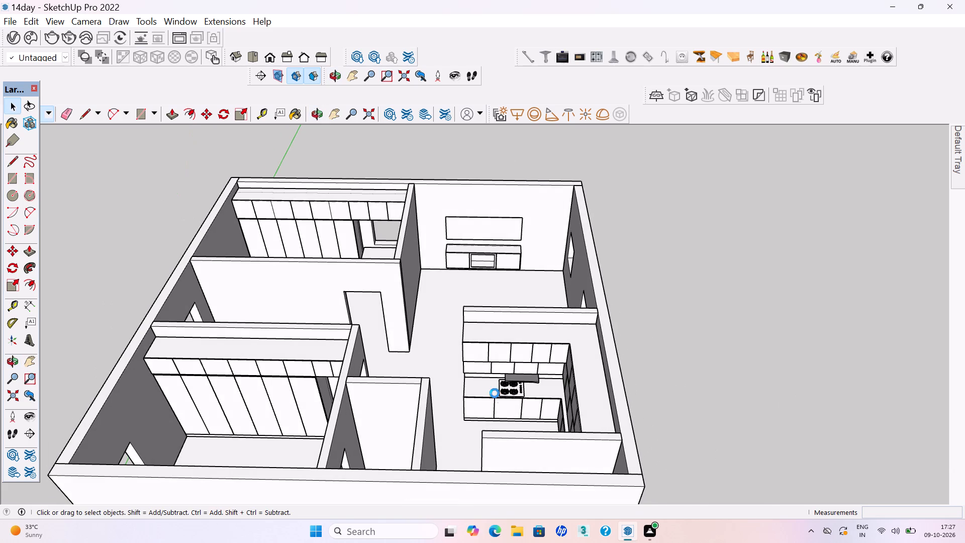
key(ctrl+s)
key(ctrl+s)
Place a vertical guide on the TV unit's wall, 0.2" from the corner with the partition wall.
scroll(516, 407, down, 3)
middle_drag(524, 406, 549, 387)
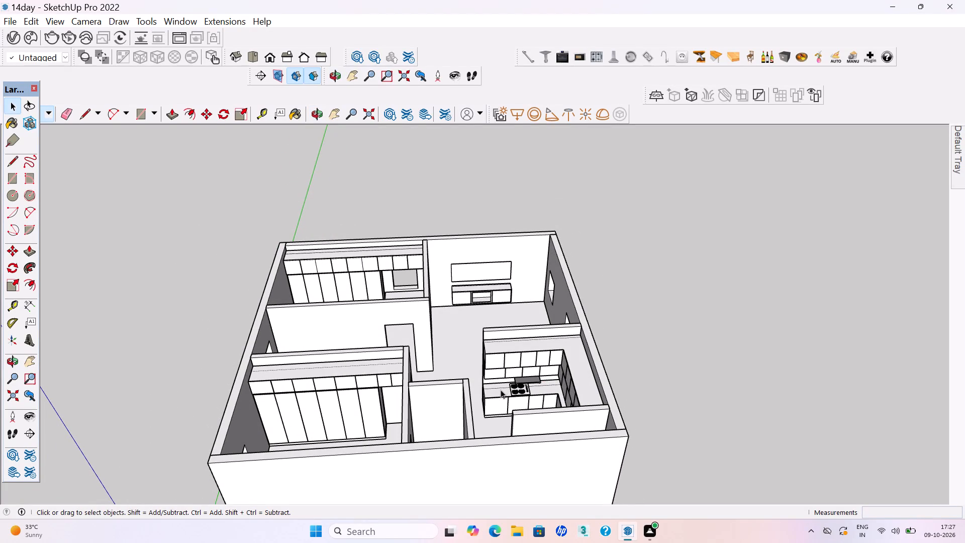
middle_drag(497, 382, 569, 378)
scroll(491, 217, up, 1)
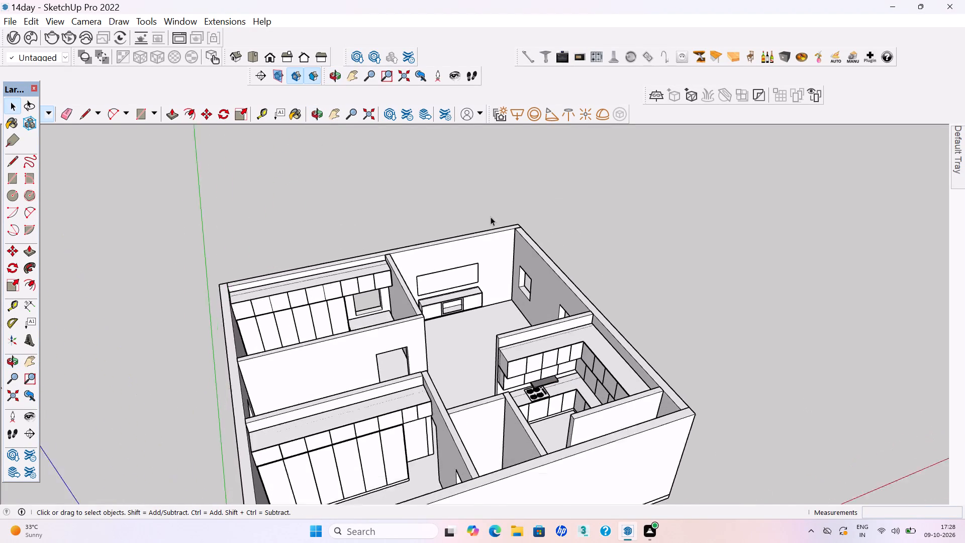
scroll(491, 217, up, 8)
middle_drag(512, 339, 445, 342)
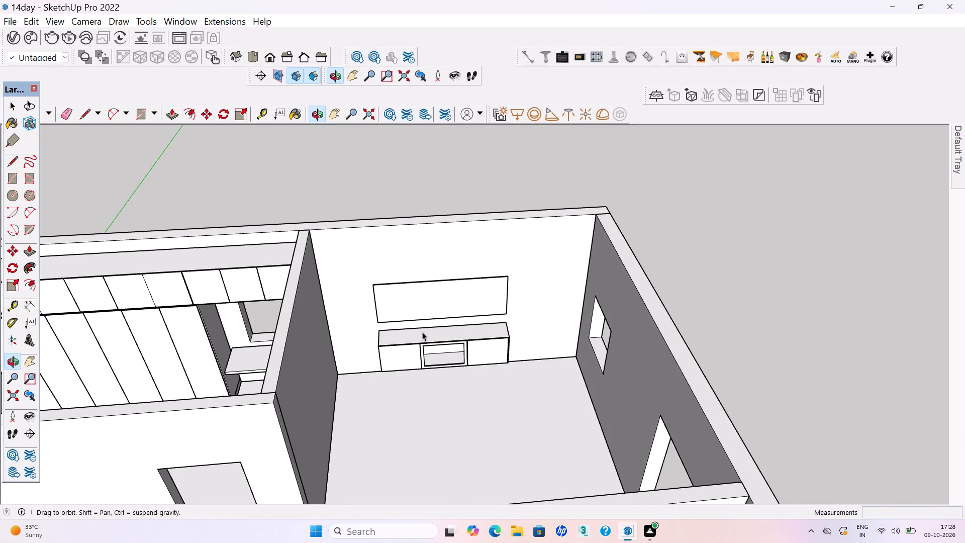
key(t)
click(324, 302)
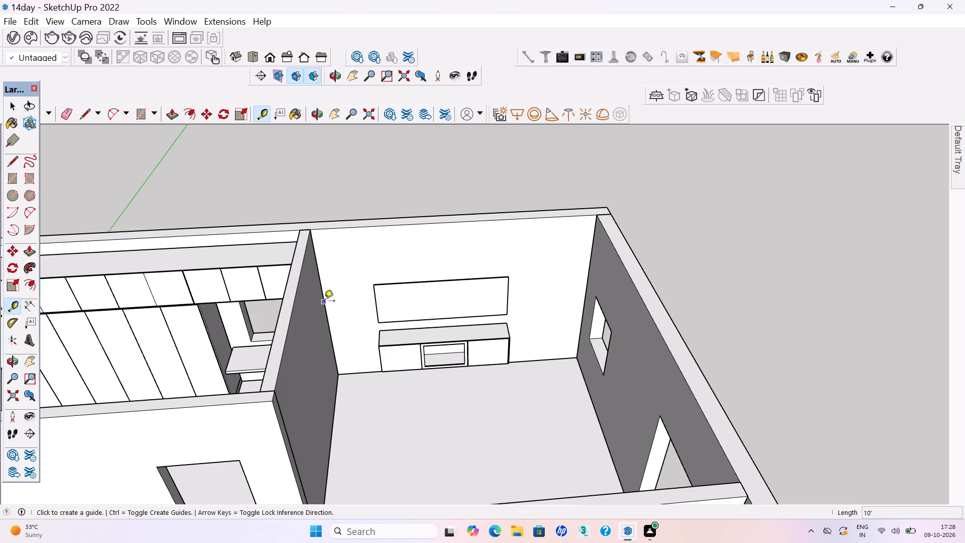
scroll(311, 241, up, 10)
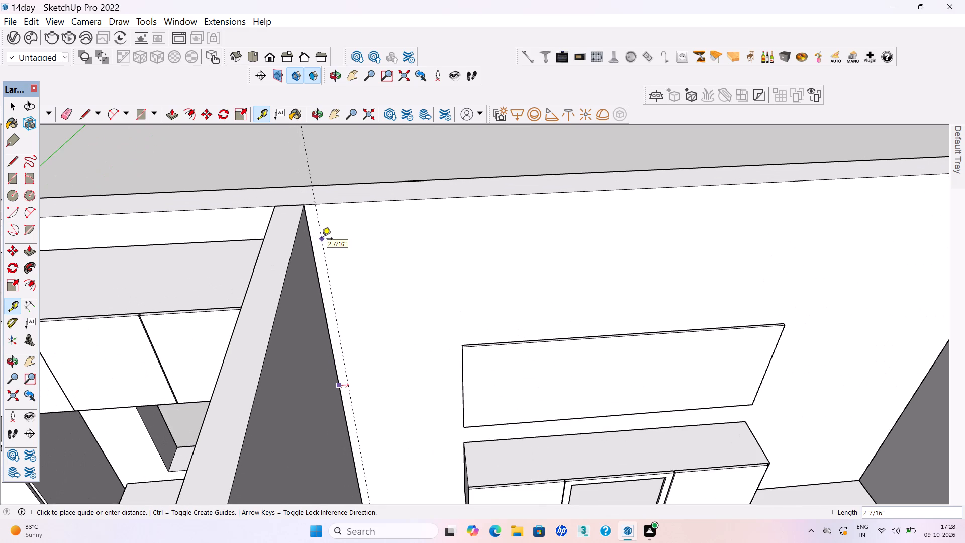
text(.2")
key(Return)
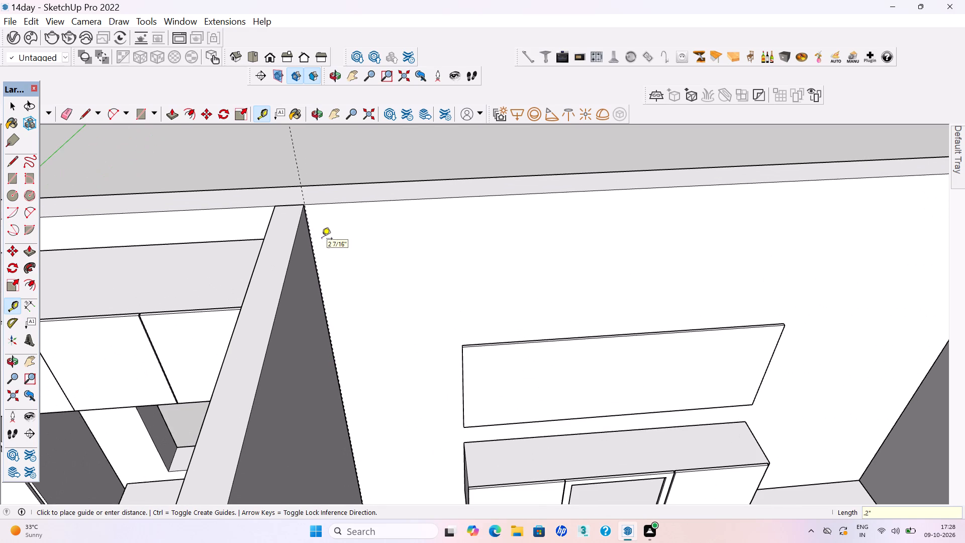
Draw a vertical strip about 3/16" wide and 9' 9" tall on the TV wall, from the floor up between the corner and the guide.
scroll(307, 249, up, 20)
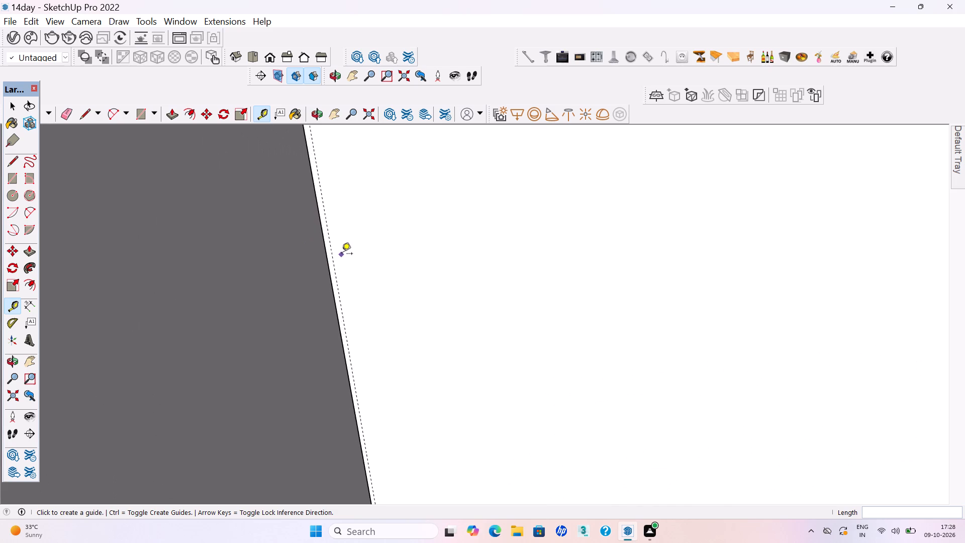
scroll(342, 254, down, 4)
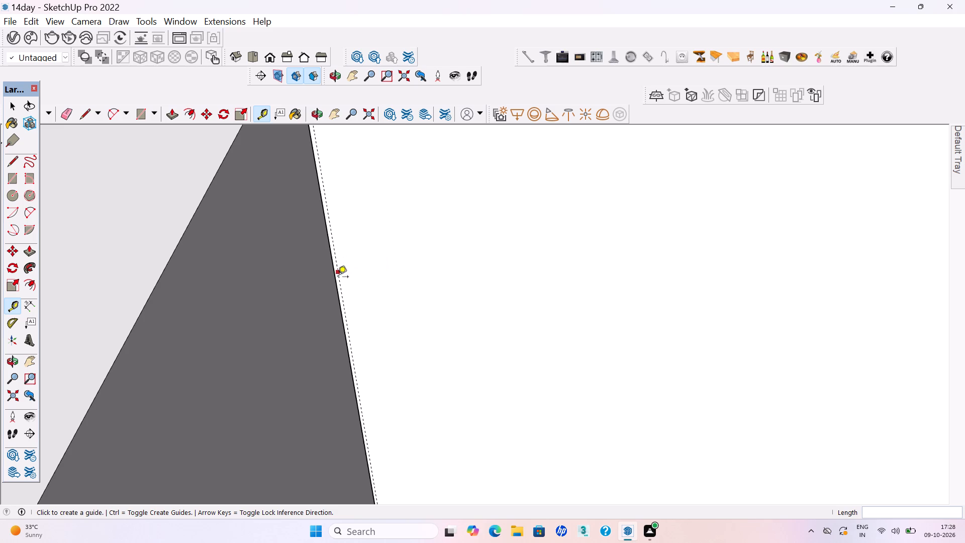
scroll(371, 328, down, 6)
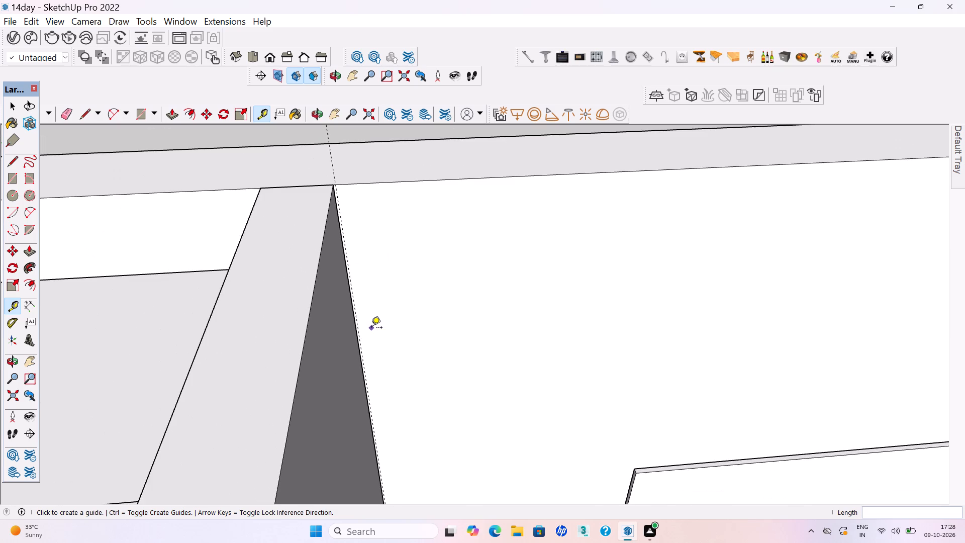
scroll(371, 324, down, 1)
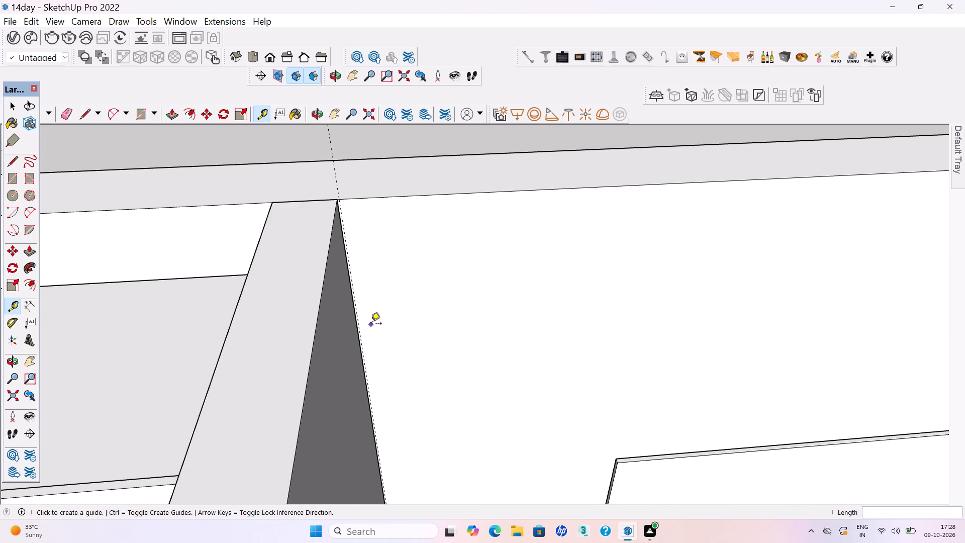
scroll(371, 324, down, 5)
scroll(343, 292, down, 8)
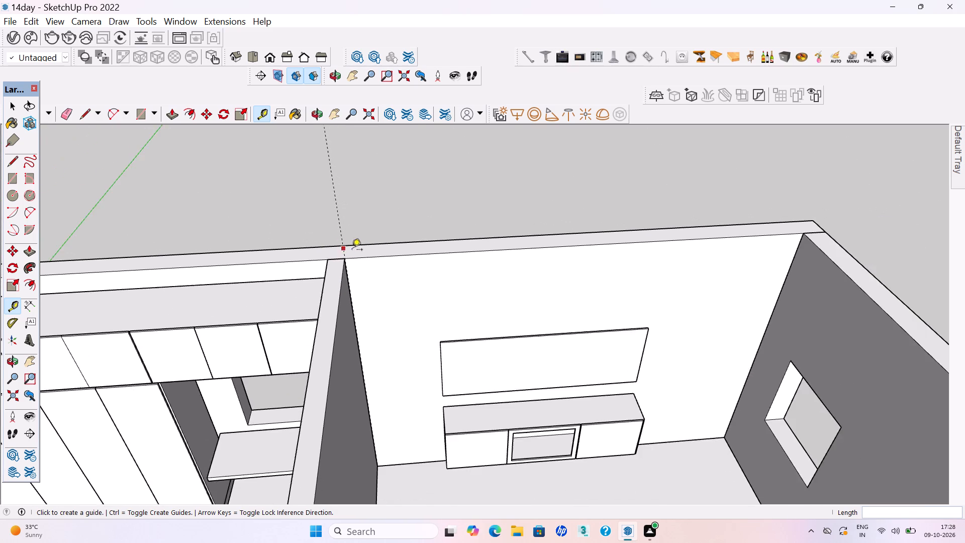
scroll(352, 250, down, 8)
middle_drag(366, 355, 307, 374)
scroll(380, 371, up, 10)
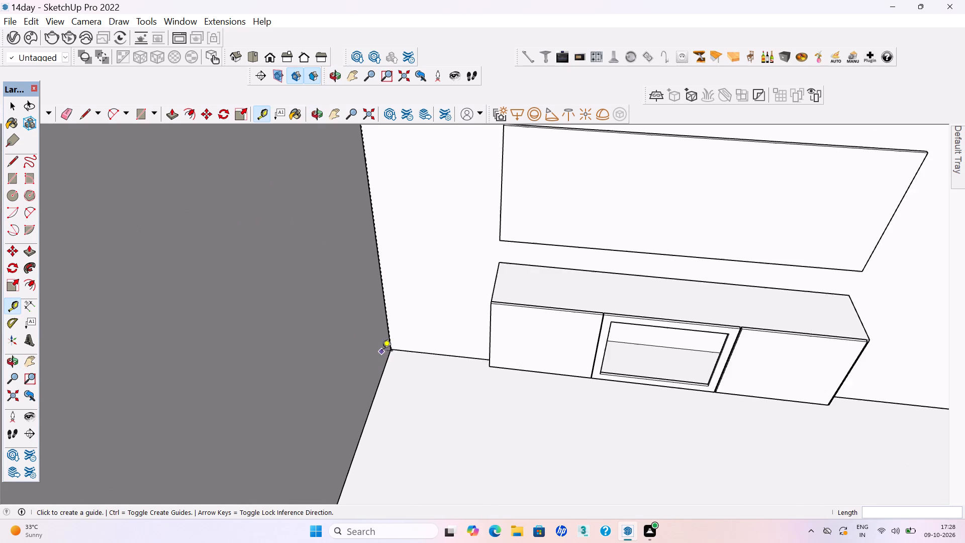
scroll(382, 351, up, 20)
scroll(382, 351, up, 9)
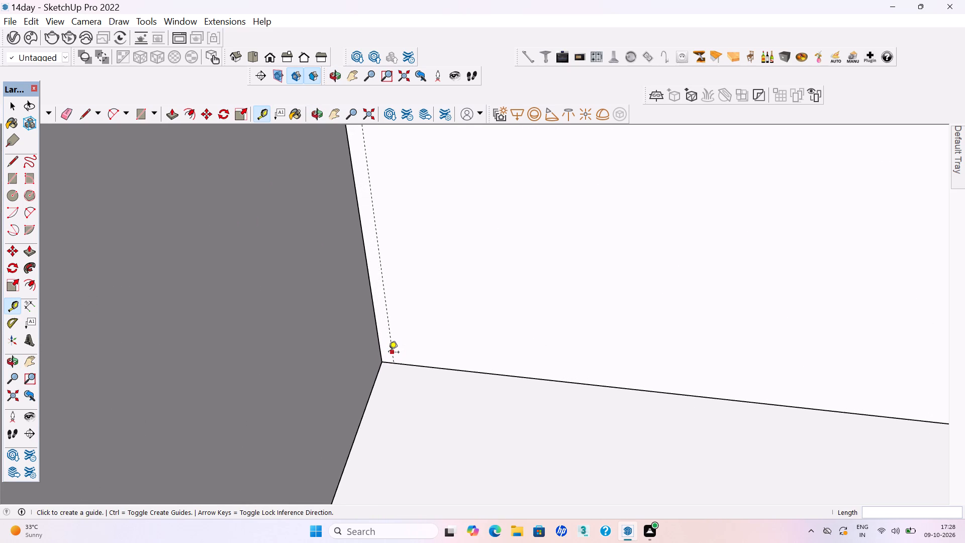
key(r)
click(392, 363)
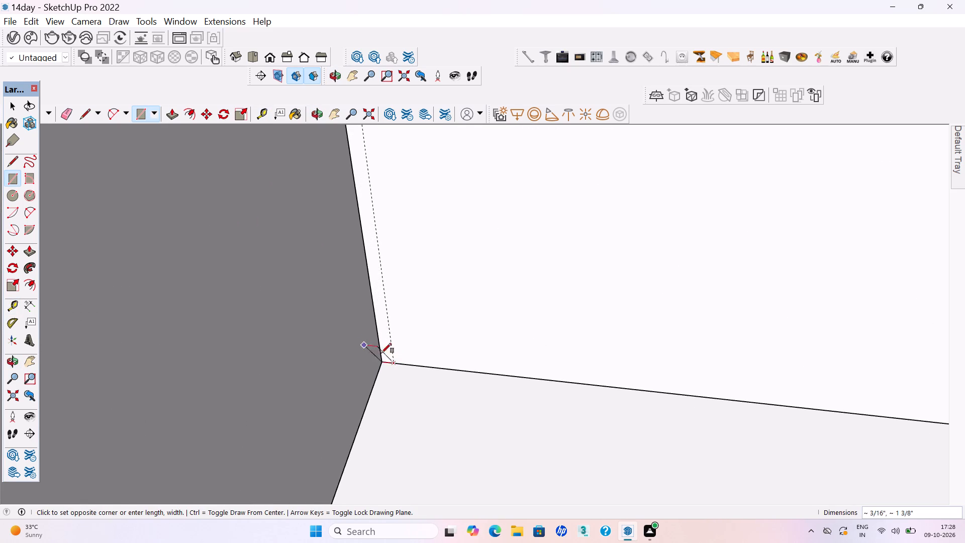
scroll(402, 361, down, 20)
scroll(402, 361, down, 3)
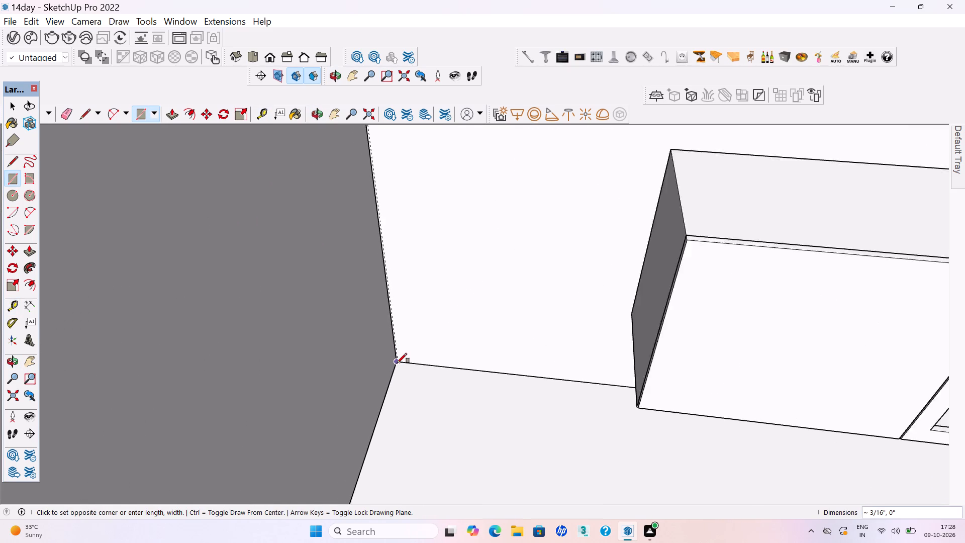
scroll(397, 363, down, 13)
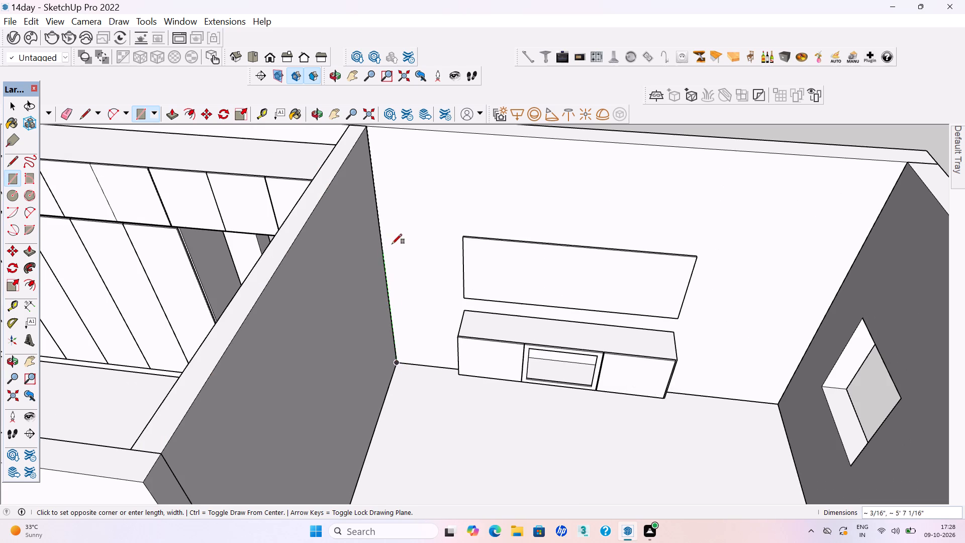
scroll(374, 186, up, 18)
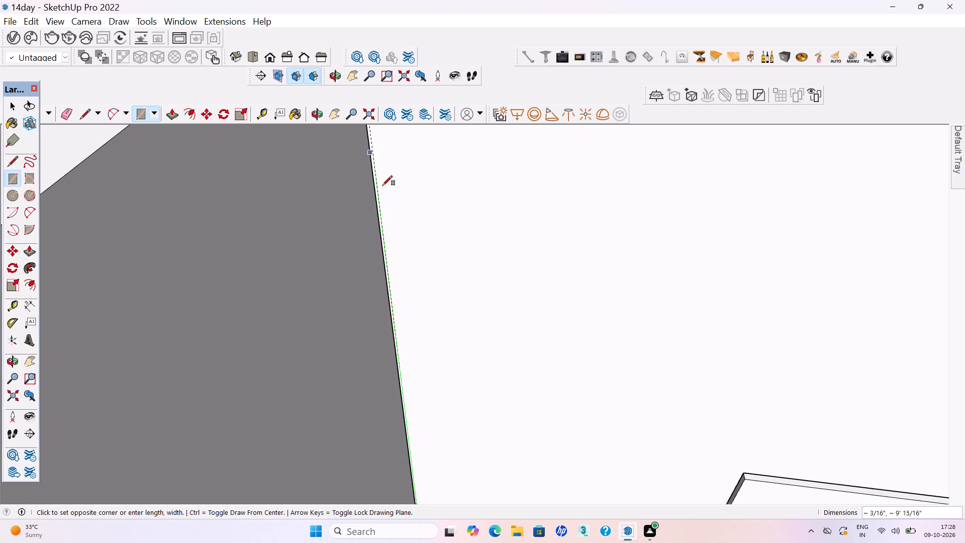
scroll(396, 221, down, 12)
scroll(402, 218, up, 12)
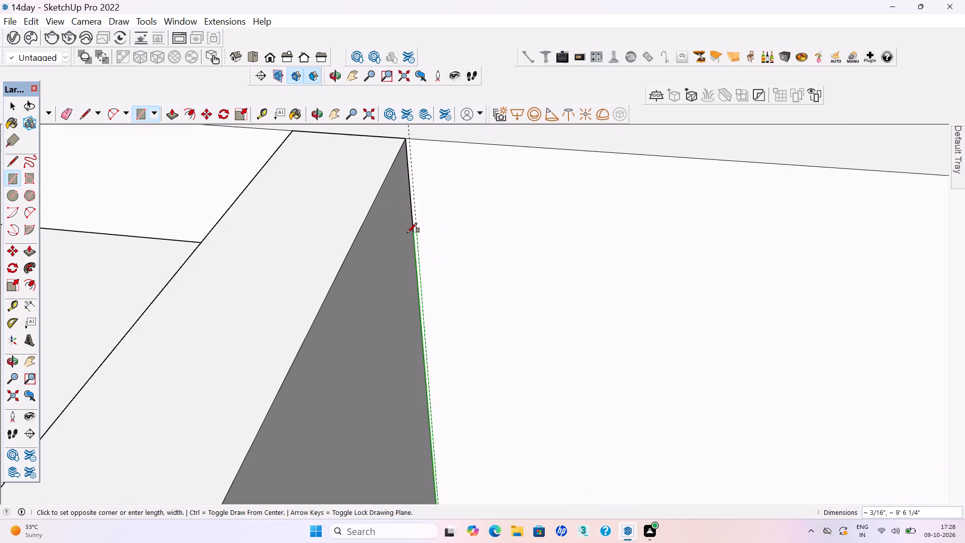
scroll(407, 233, up, 10)
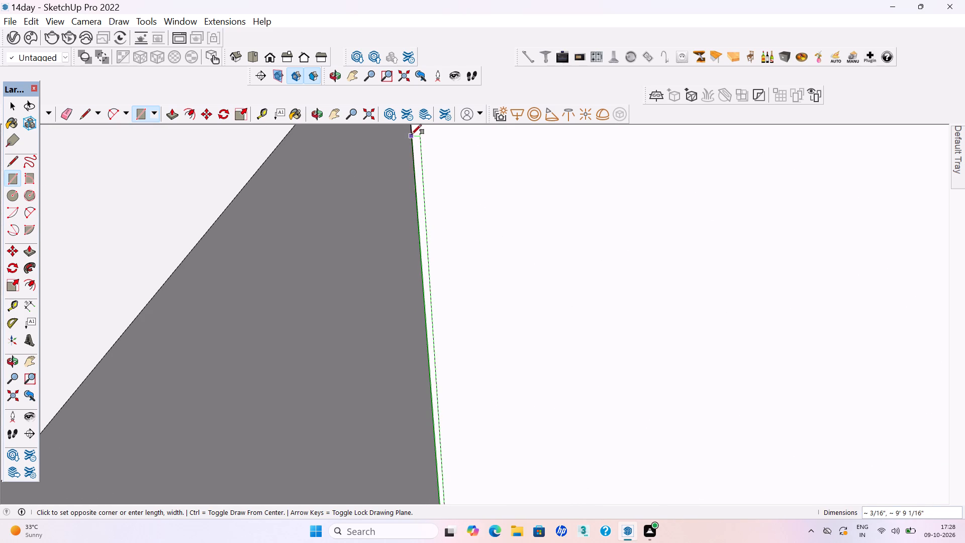
click(412, 133)
key(space)
Make the narrow corner strip's face and its edges into a group.
scroll(407, 139, up, 3)
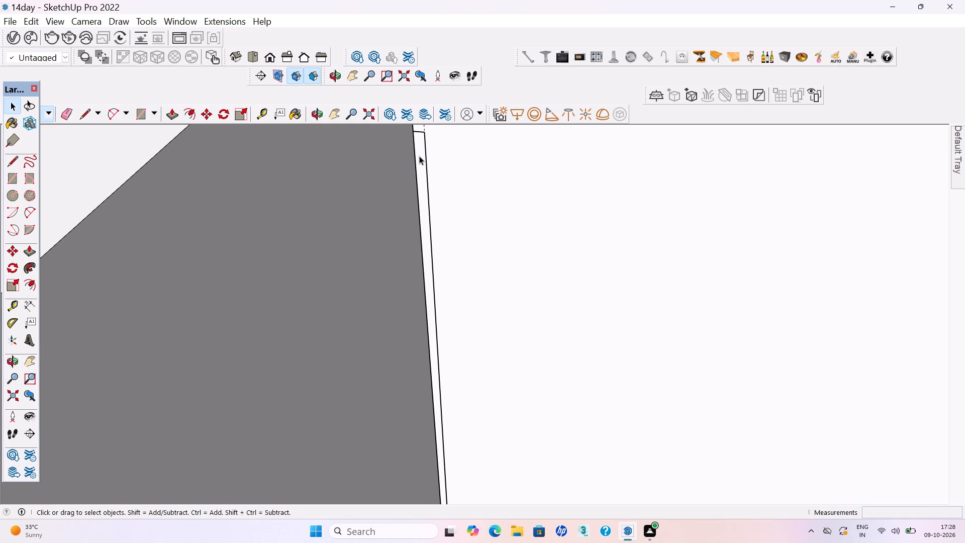
click(419, 156)
click(419, 156)
right_click(418, 156)
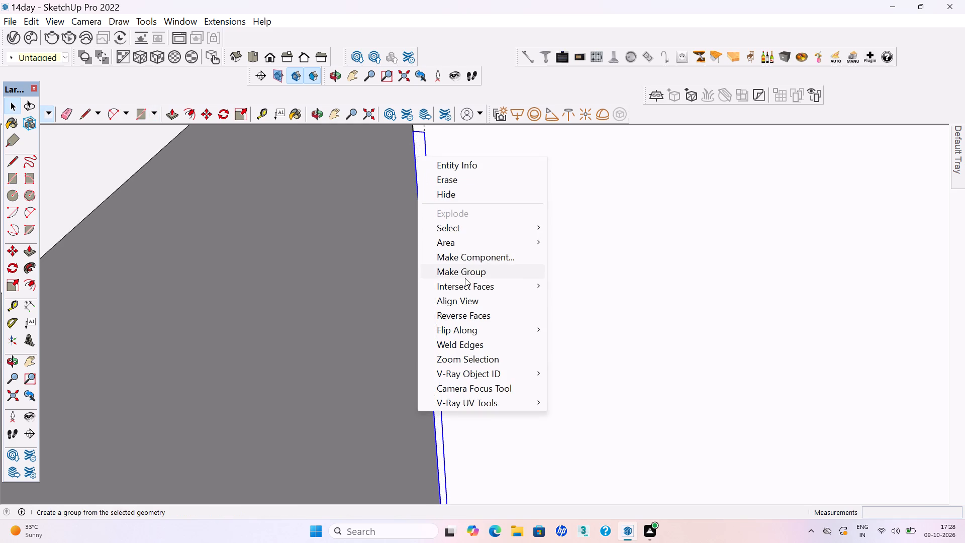
click(465, 271)
Inside the strip group, extrude the face 0.2" with Push/Pull and close the group.
double_click(423, 209)
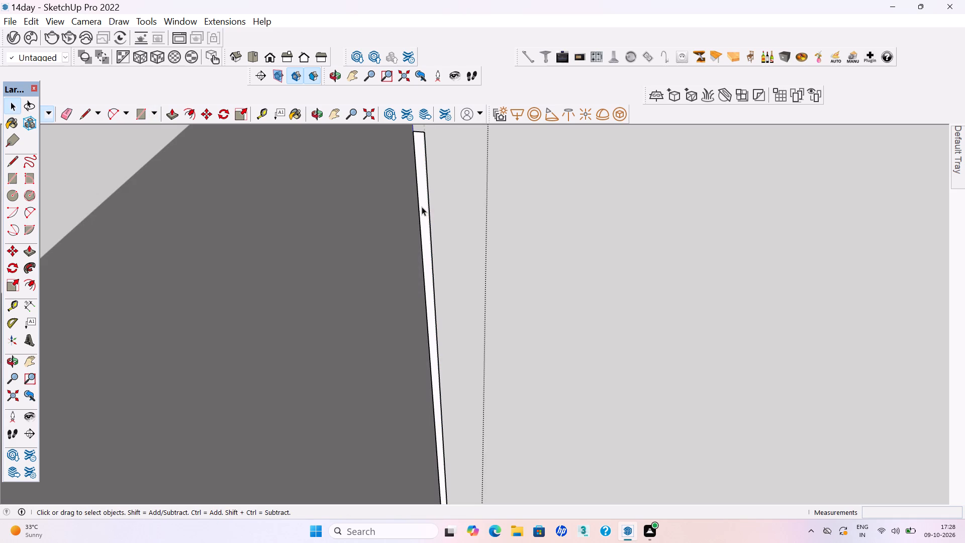
click(422, 207)
key(p)
click(422, 207)
text(.2")
key(Return)
key(space)
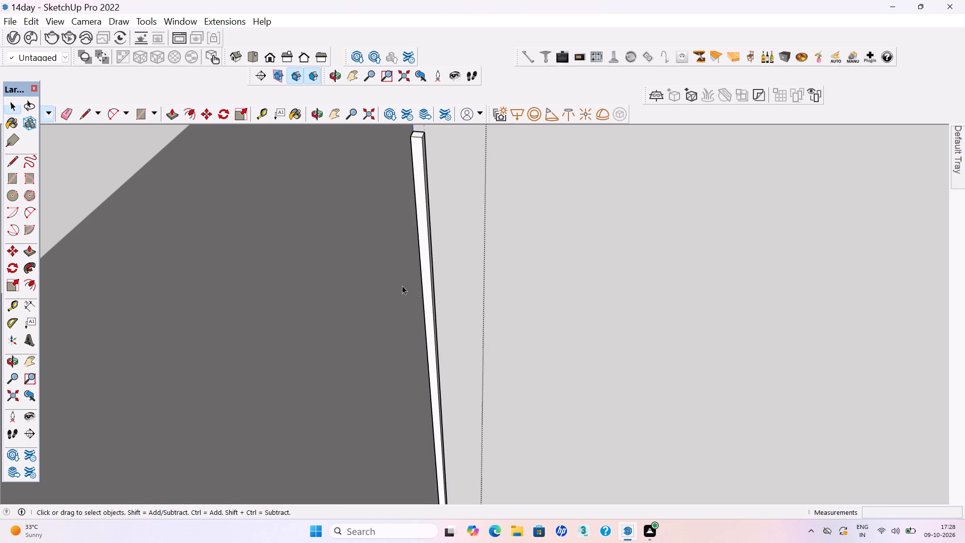
scroll(409, 296, down, 4)
scroll(484, 393, down, 12)
click(493, 225)
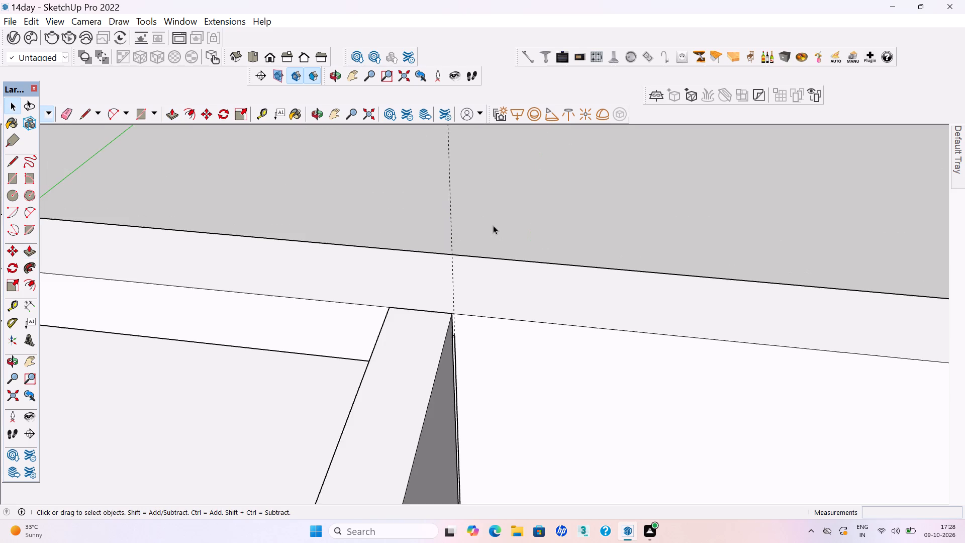
Save the house model.
key(ctrl+s)
key(ctrl+s)
Examine the thin strip along the corner of the TV wall and the partition wall.
scroll(453, 348, up, 4)
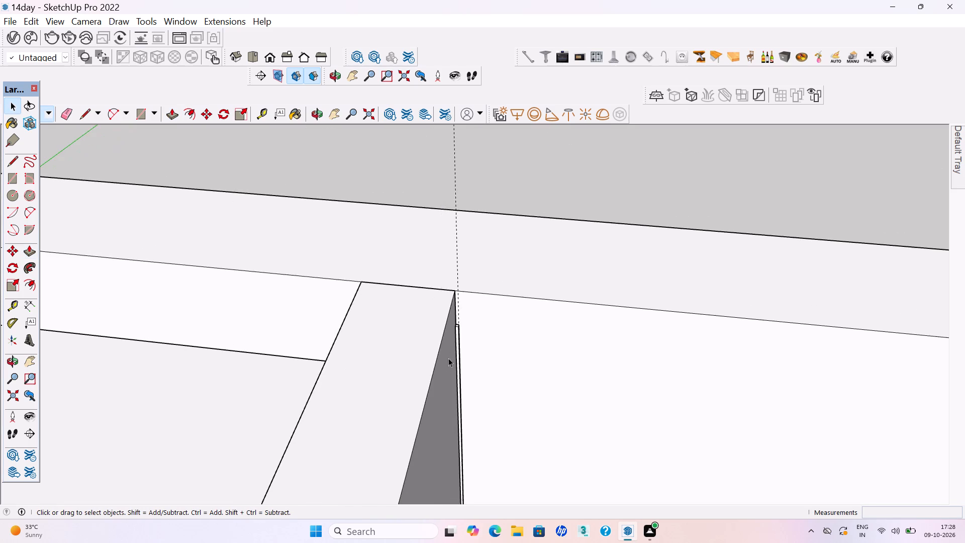
scroll(460, 345, up, 14)
scroll(298, 203, down, 9)
scroll(403, 201, down, 17)
scroll(432, 412, up, 10)
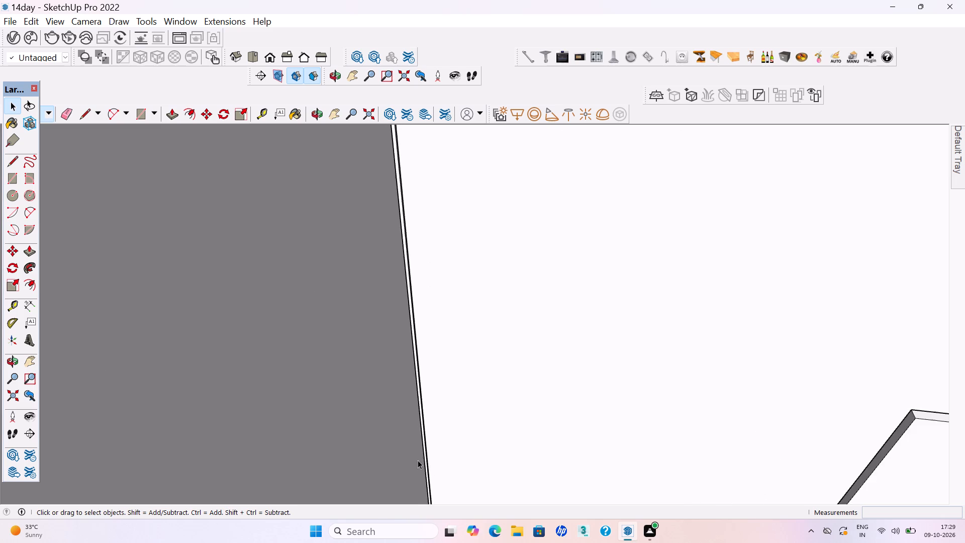
scroll(418, 460, up, 9)
scroll(420, 440, down, 15)
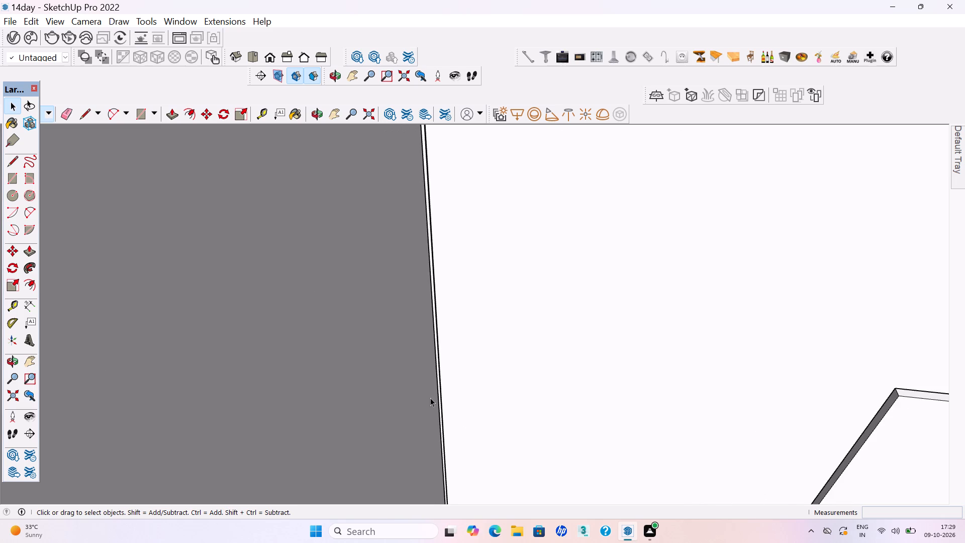
scroll(430, 398, down, 18)
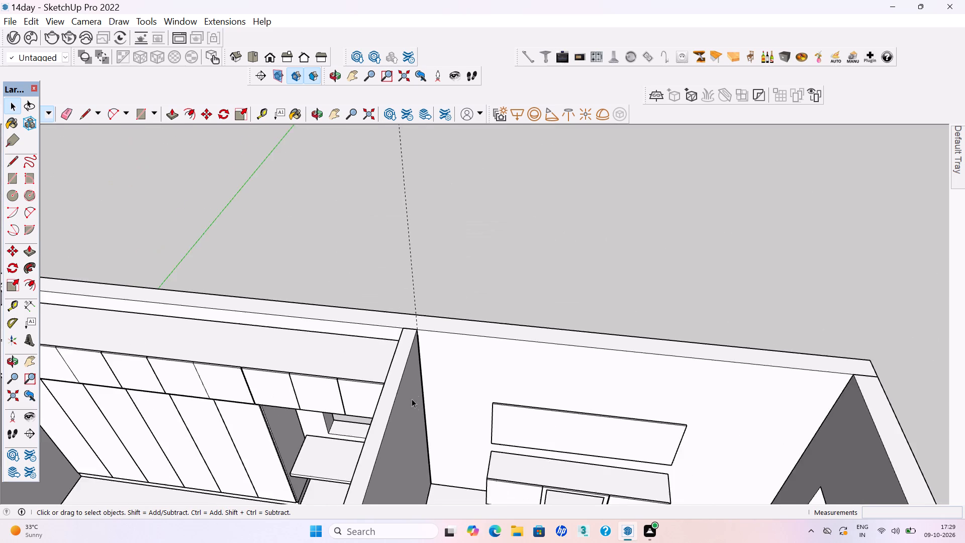
middle_drag(416, 384, 432, 319)
Clear the selection and save the house model again.
click(467, 279)
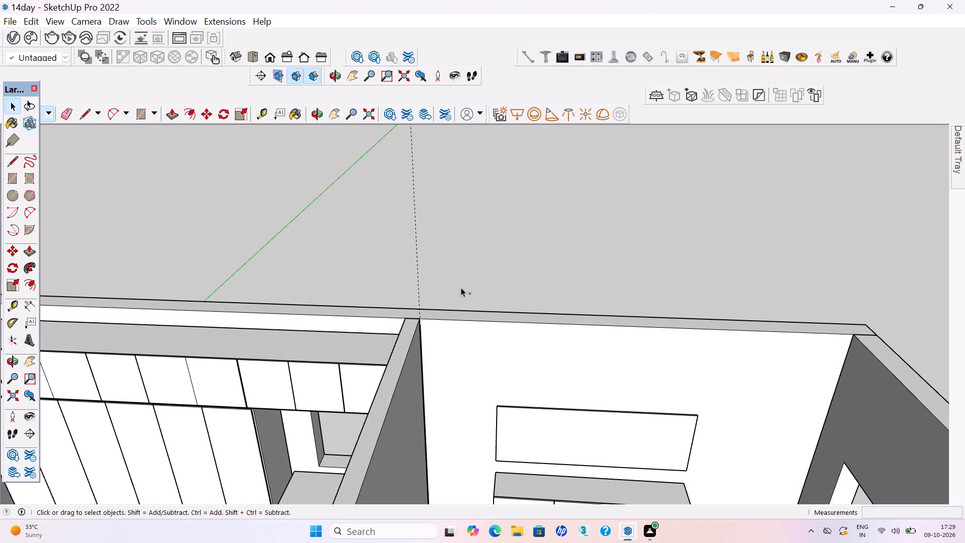
key(ctrl+s)
key(ctrl+s)
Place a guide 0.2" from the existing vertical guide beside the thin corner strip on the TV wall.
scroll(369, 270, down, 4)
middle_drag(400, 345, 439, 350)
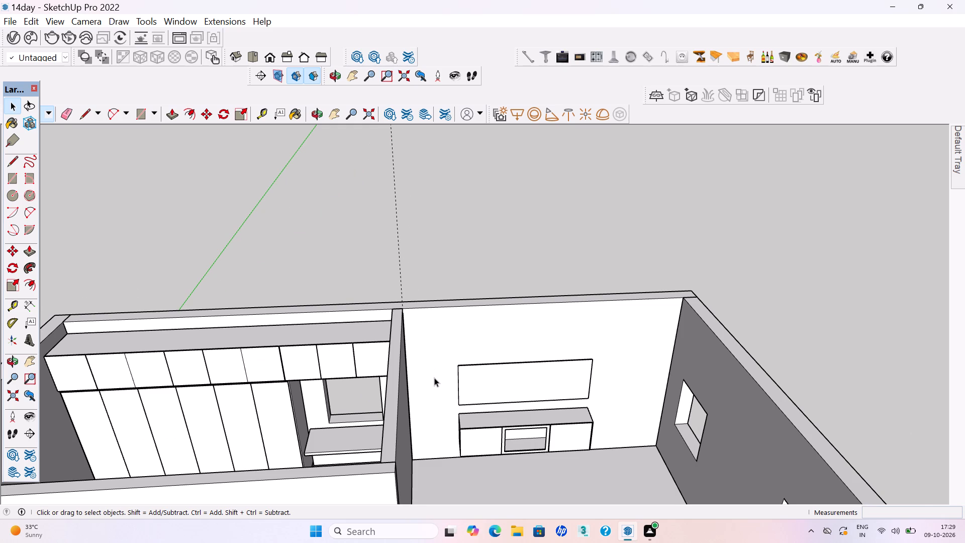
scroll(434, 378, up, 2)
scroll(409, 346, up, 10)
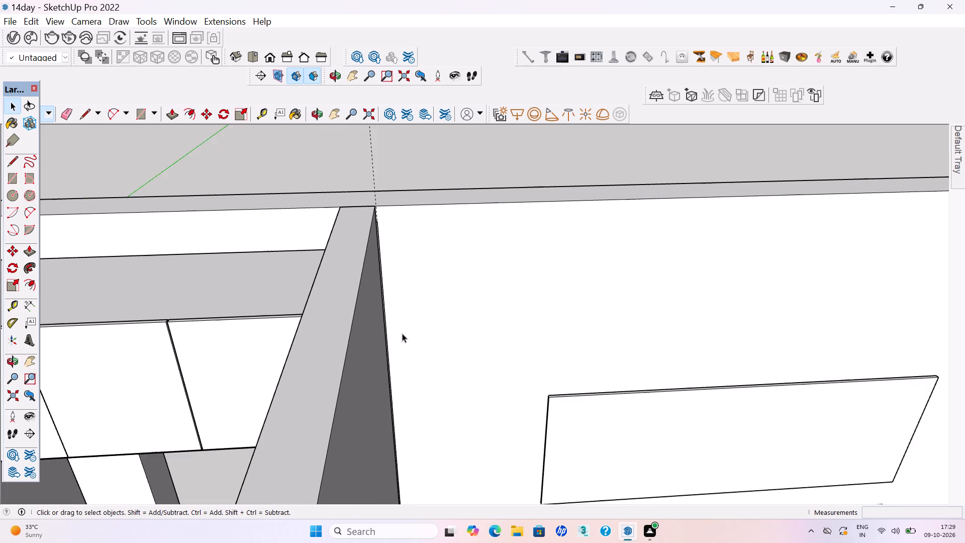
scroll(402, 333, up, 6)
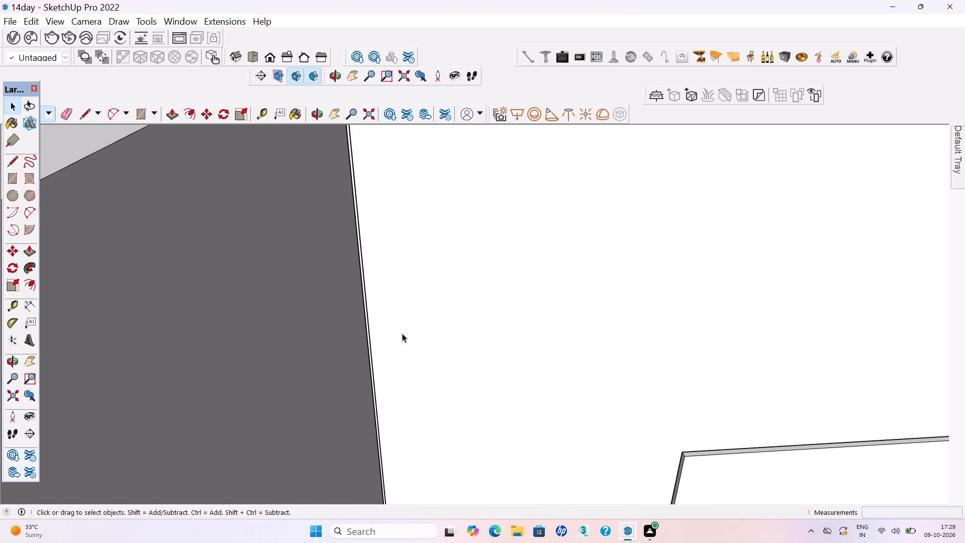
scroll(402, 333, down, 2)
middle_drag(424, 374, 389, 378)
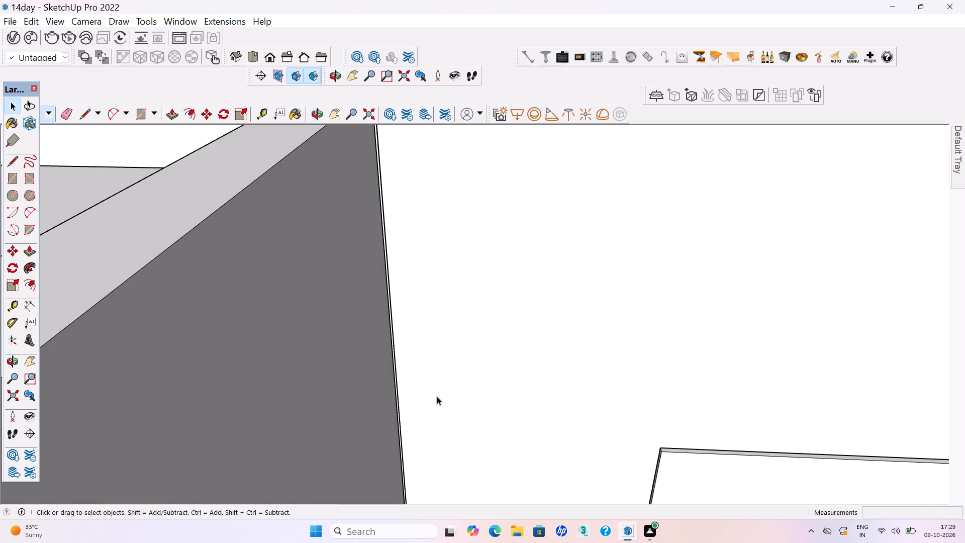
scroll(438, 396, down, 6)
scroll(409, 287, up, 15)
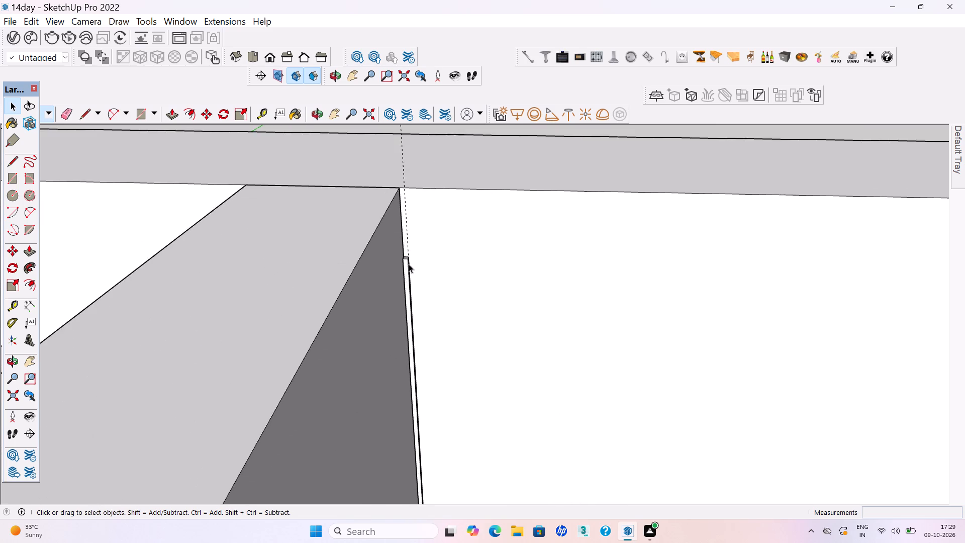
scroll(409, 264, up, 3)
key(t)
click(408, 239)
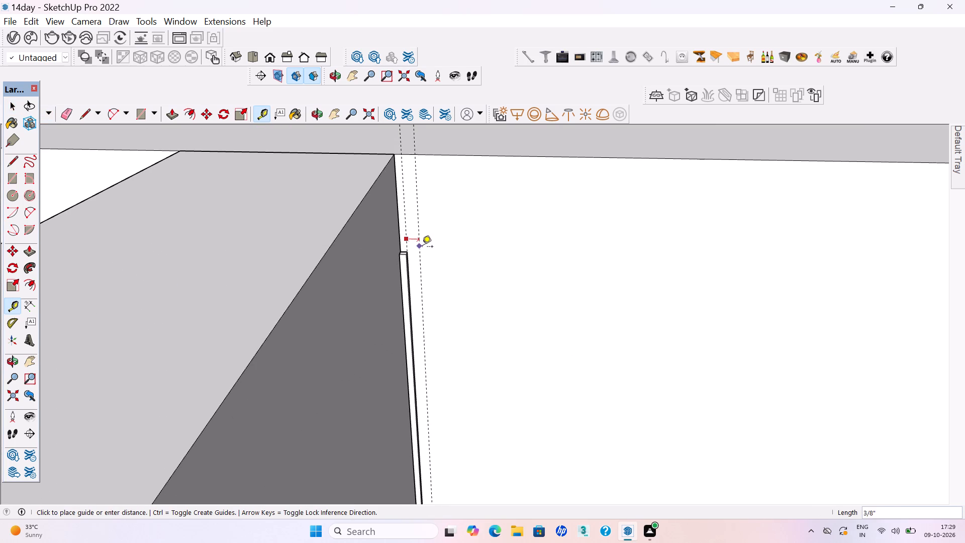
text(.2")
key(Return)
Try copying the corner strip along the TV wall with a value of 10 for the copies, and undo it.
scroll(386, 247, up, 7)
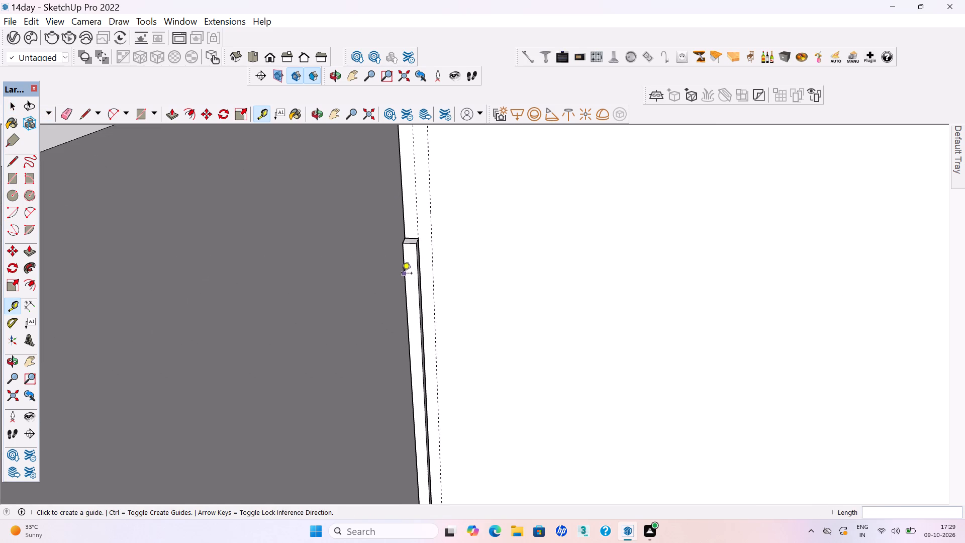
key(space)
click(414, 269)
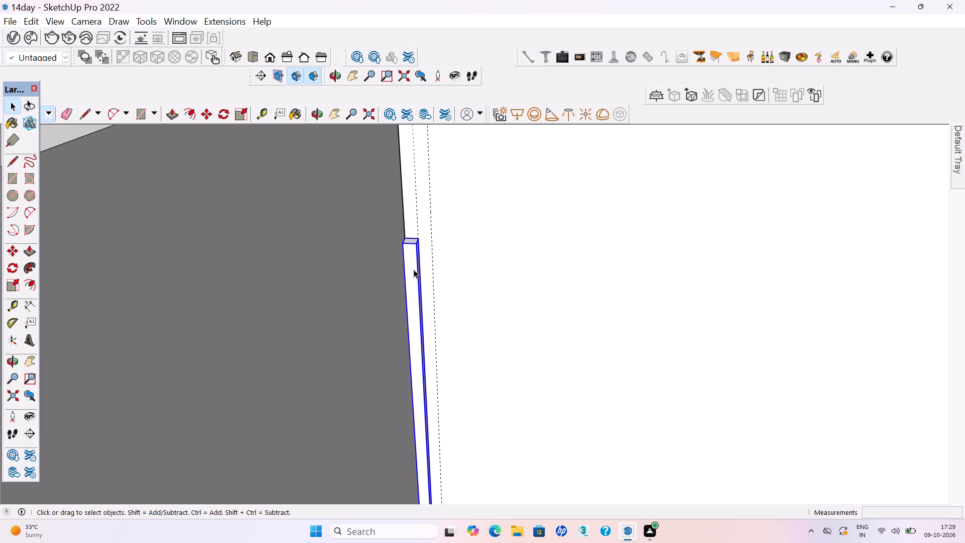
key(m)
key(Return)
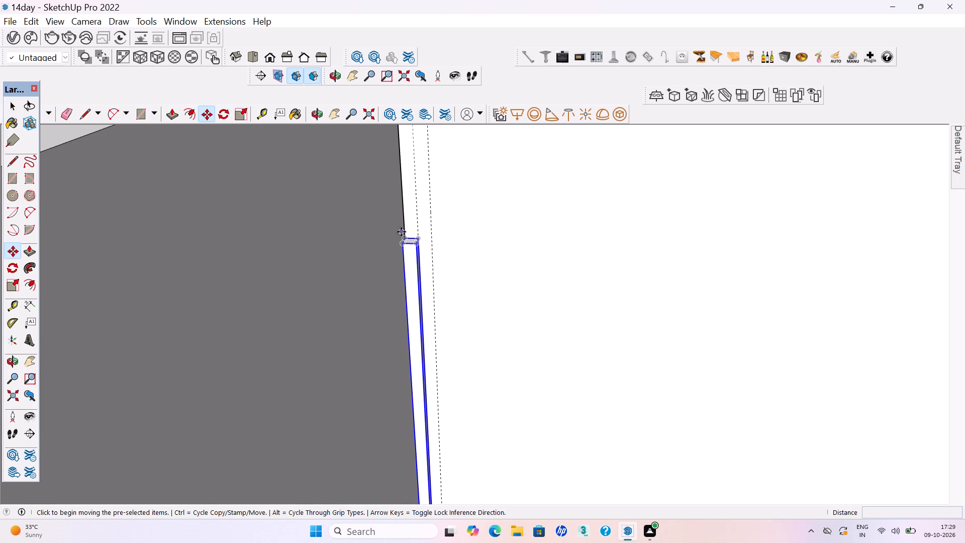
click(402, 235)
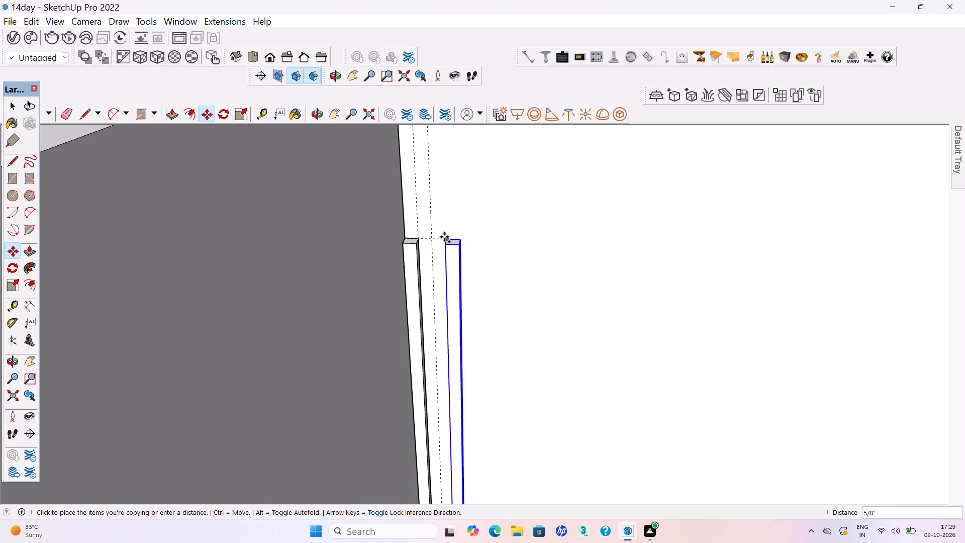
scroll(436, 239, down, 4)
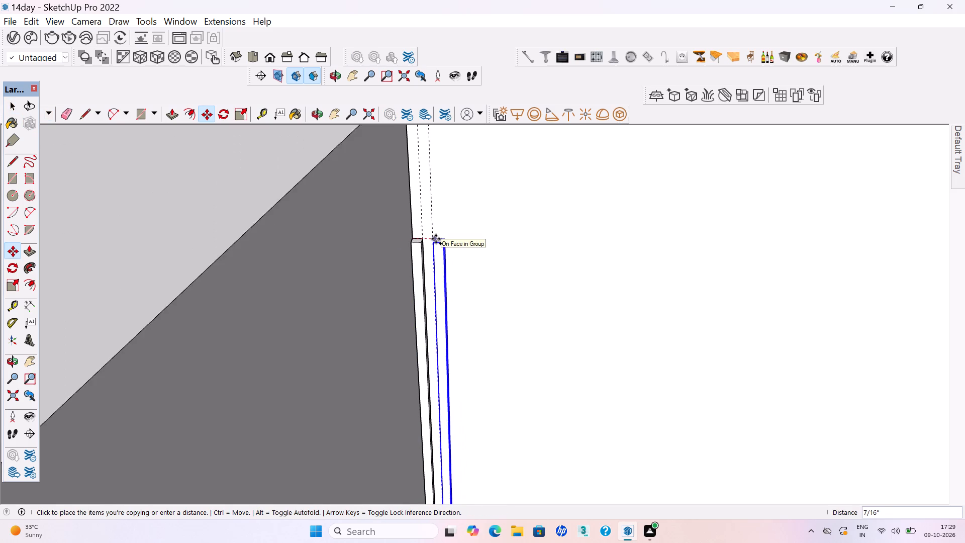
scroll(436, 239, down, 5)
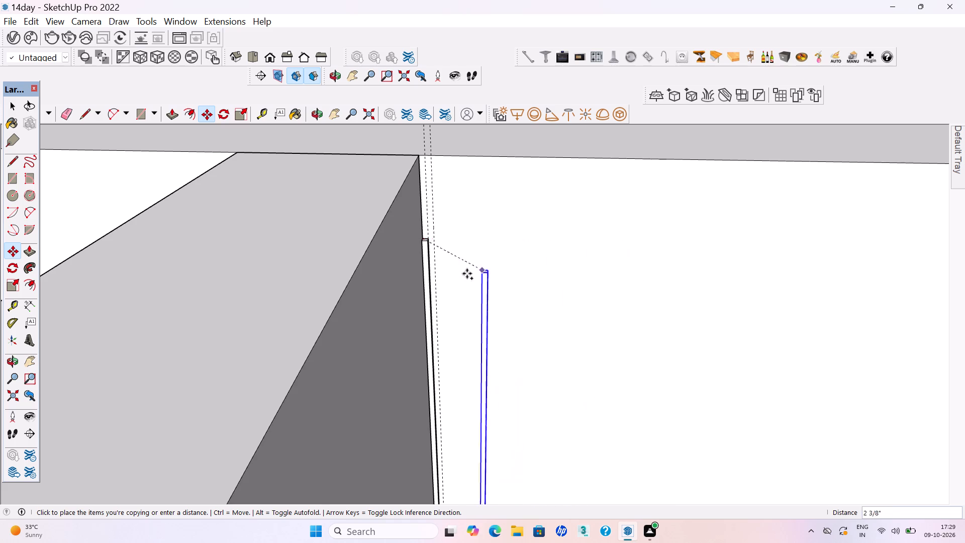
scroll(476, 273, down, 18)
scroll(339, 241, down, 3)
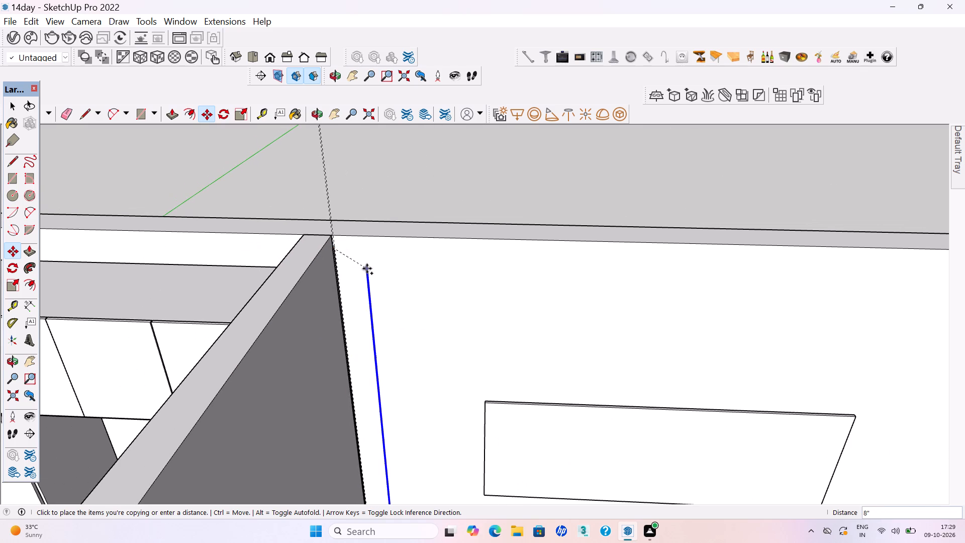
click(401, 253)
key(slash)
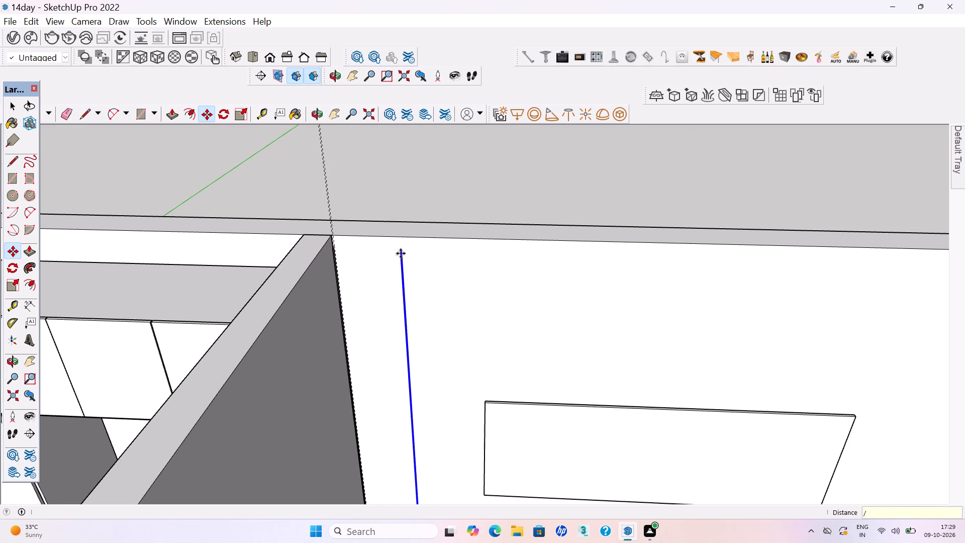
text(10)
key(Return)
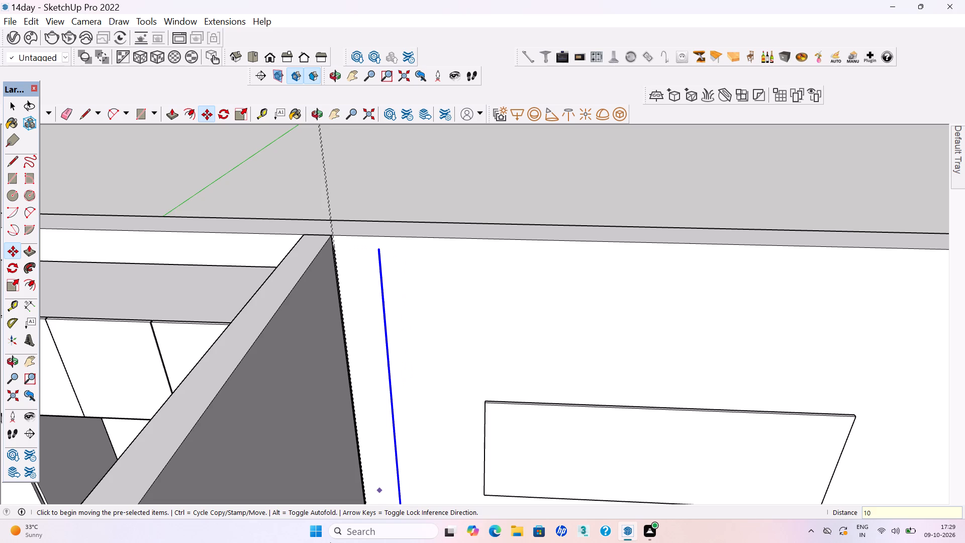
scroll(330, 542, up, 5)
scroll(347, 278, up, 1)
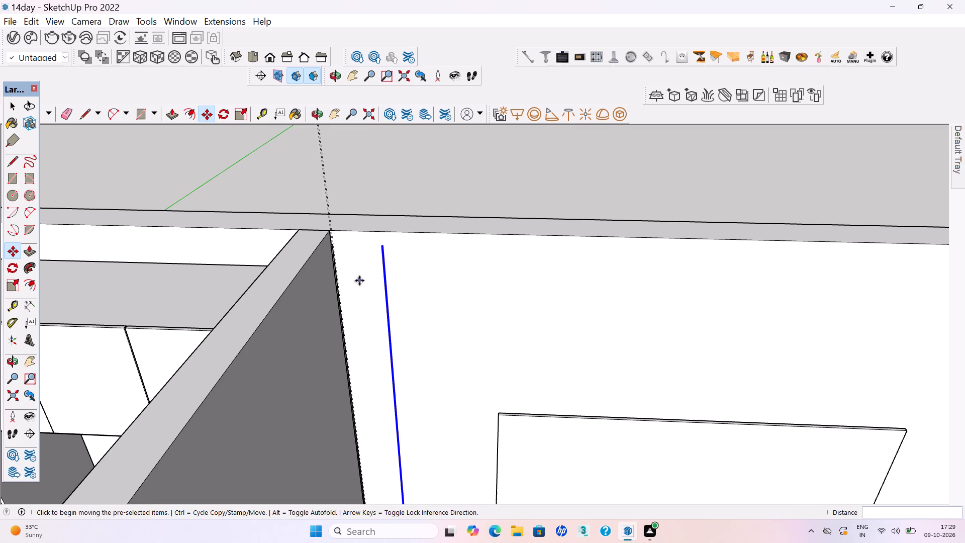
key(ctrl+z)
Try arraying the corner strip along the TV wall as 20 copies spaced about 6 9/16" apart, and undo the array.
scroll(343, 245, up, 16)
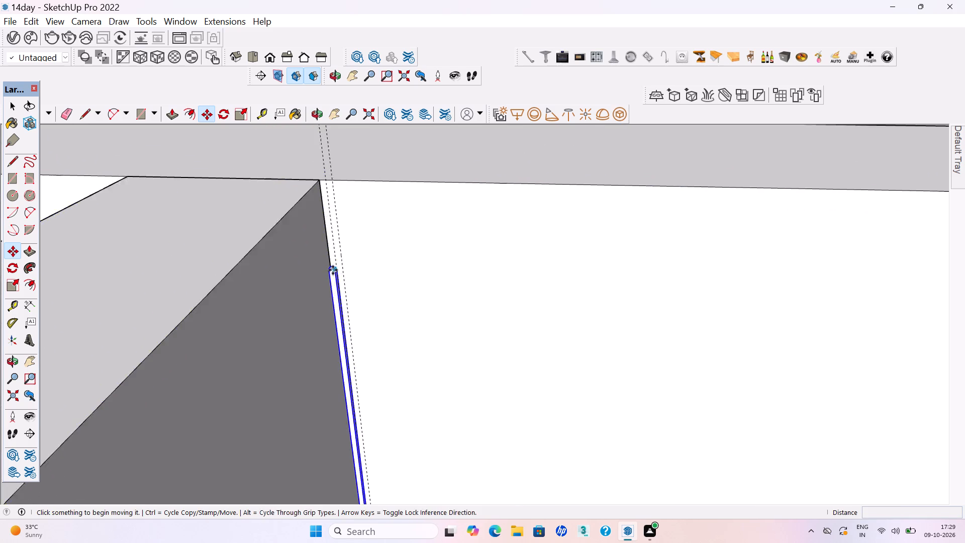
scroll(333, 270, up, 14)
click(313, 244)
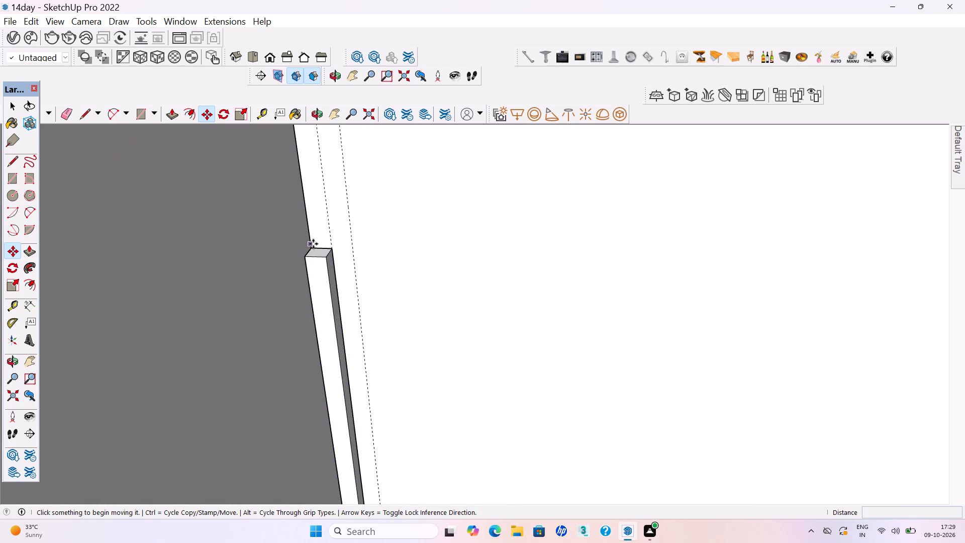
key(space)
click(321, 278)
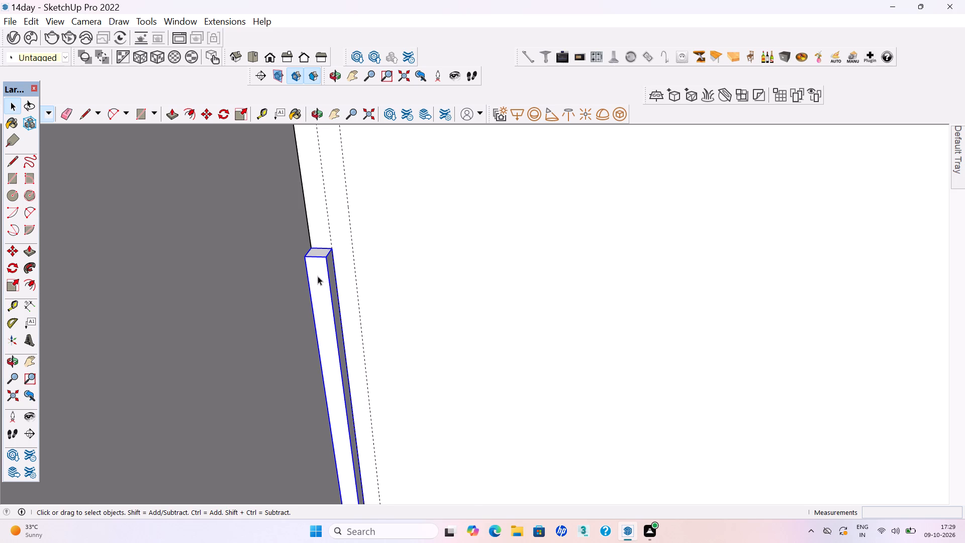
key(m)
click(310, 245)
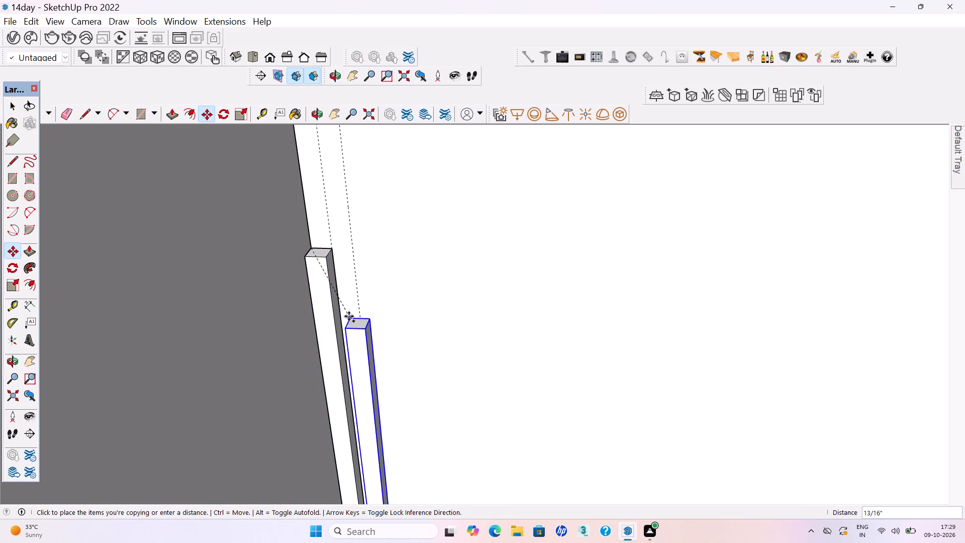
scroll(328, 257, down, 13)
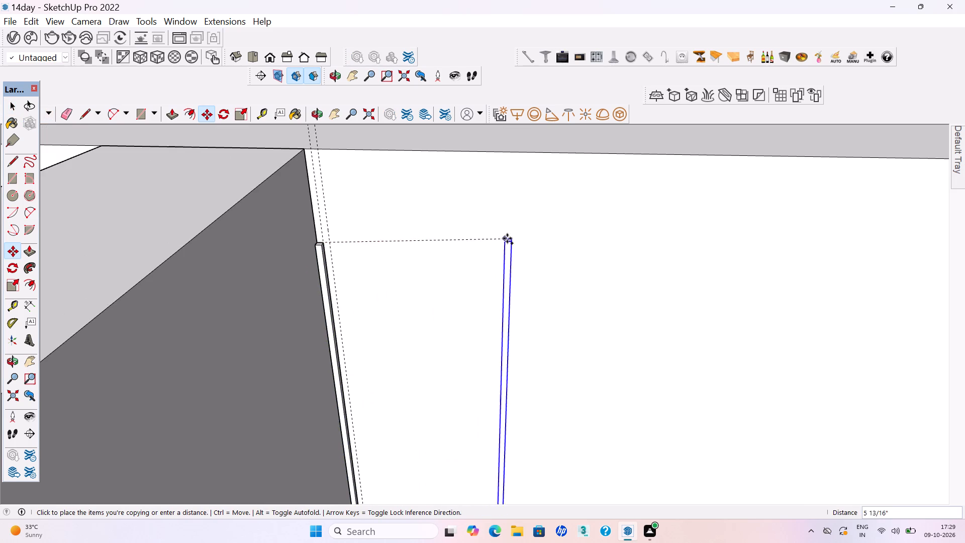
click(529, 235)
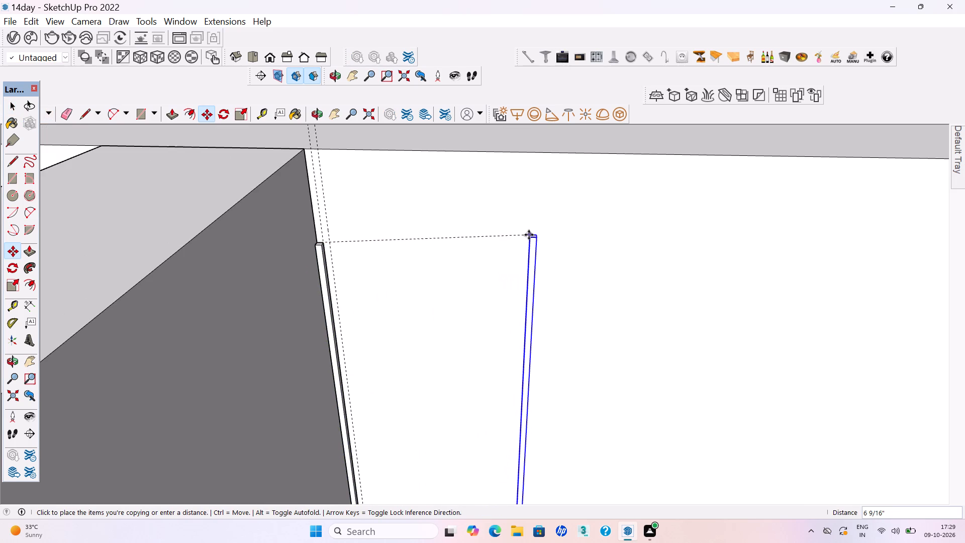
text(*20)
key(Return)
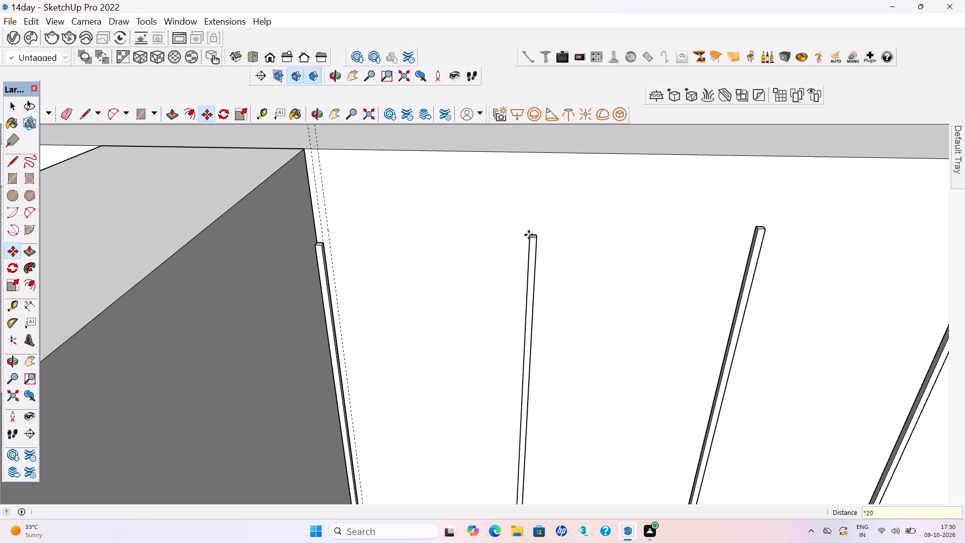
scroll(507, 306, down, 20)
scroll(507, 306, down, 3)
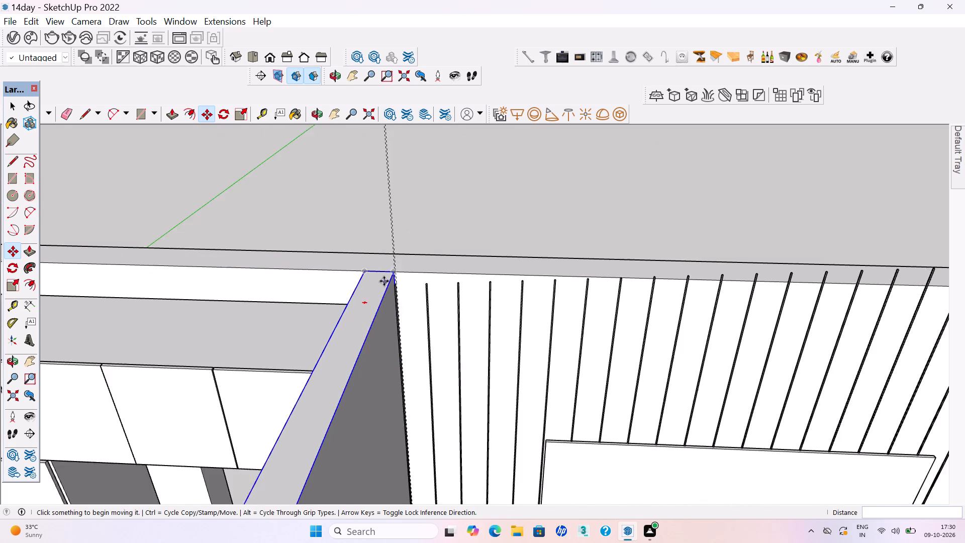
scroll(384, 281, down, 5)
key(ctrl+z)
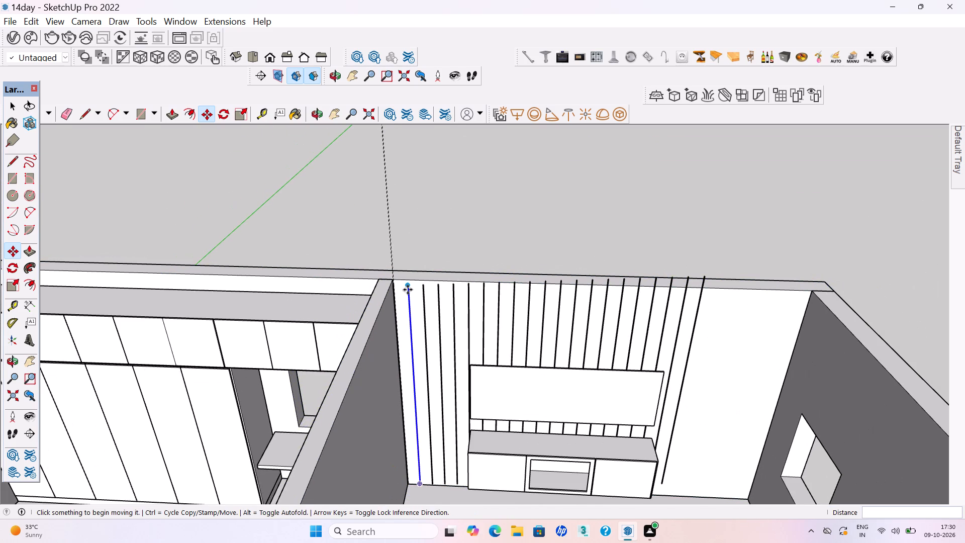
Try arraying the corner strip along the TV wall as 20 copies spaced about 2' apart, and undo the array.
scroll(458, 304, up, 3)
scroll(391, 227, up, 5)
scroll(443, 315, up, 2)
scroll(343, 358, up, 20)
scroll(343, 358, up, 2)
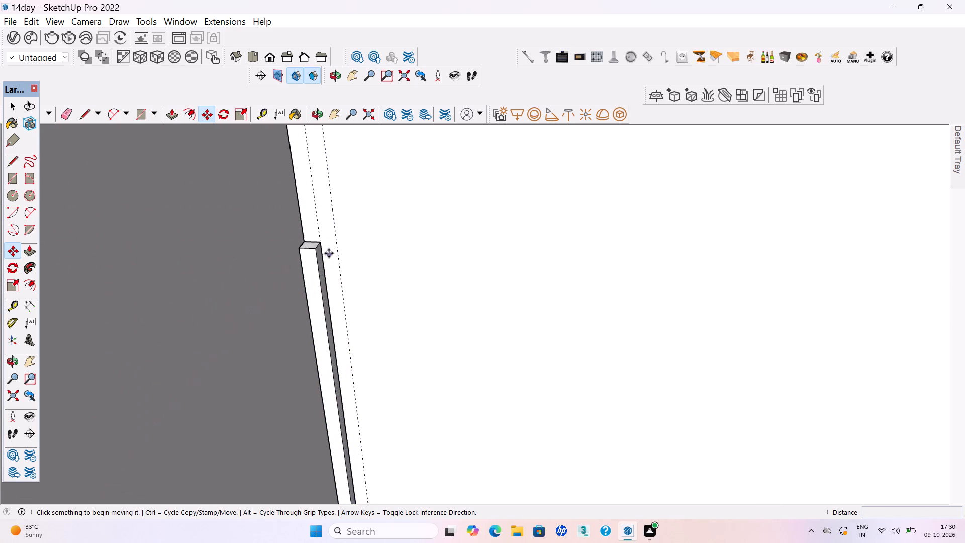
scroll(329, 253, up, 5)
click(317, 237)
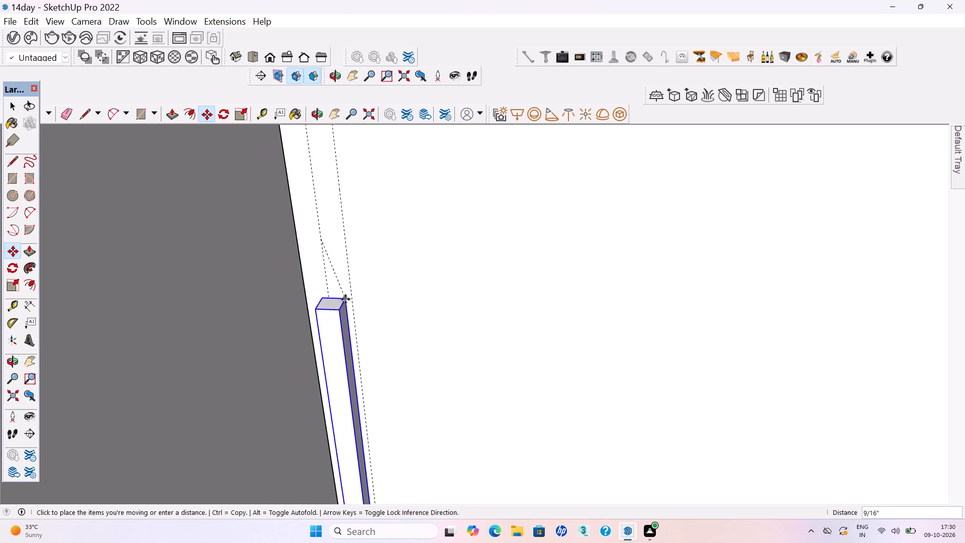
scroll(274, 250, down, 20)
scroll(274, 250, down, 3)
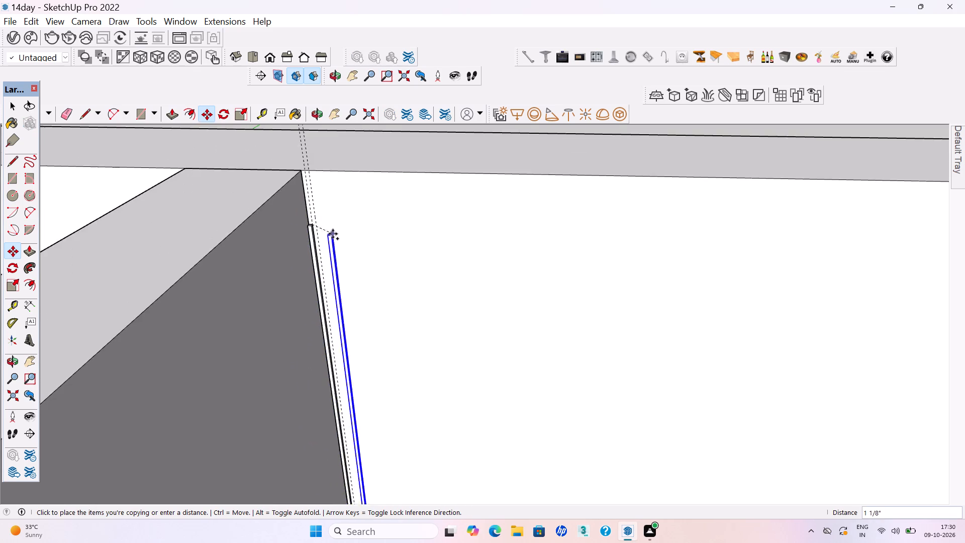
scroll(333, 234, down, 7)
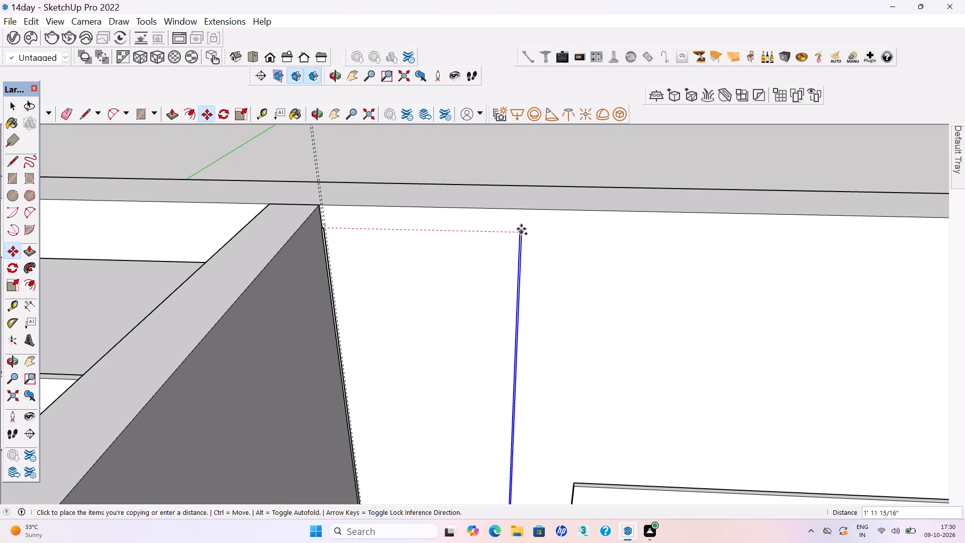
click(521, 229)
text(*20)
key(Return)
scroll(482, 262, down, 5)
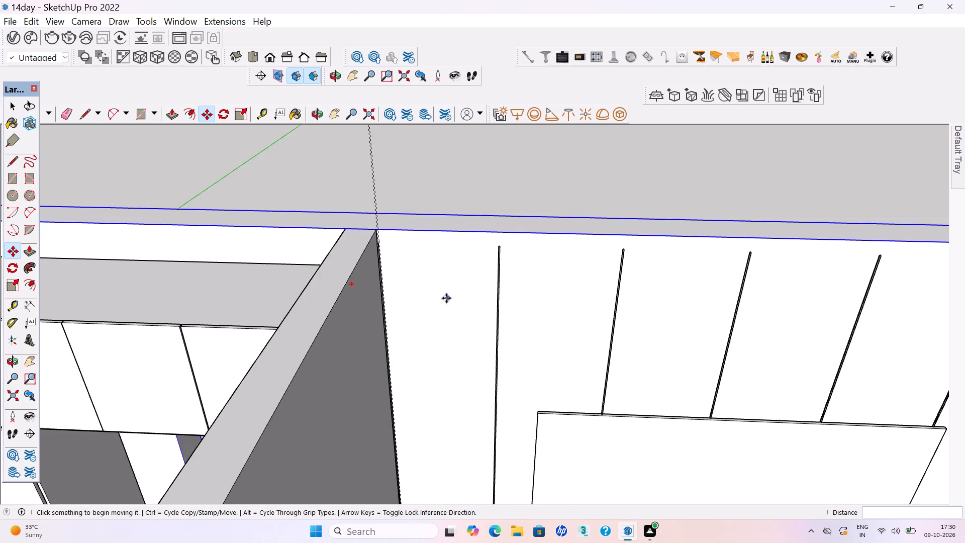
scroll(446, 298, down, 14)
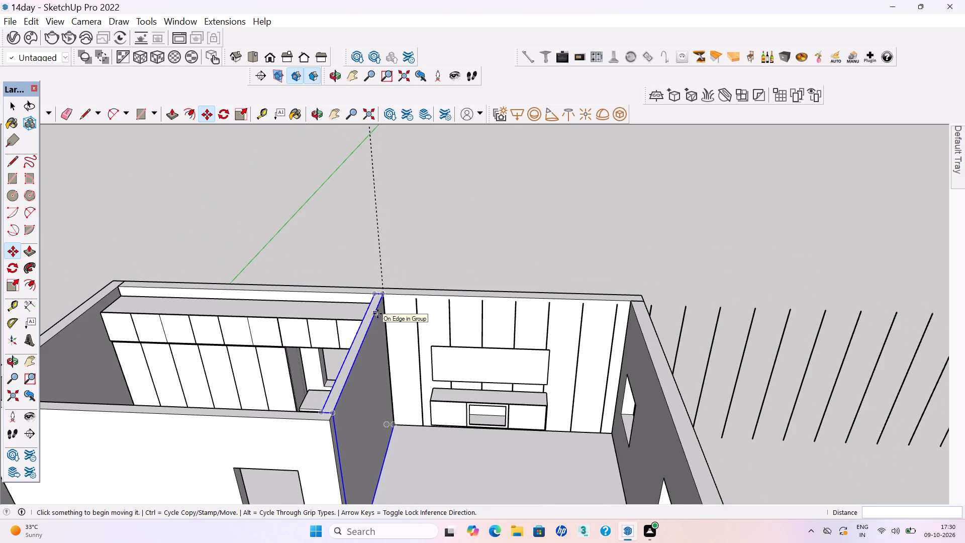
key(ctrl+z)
Undo the earlier strip modelling and its guides at the corner of the TV wall and the partition wall.
scroll(400, 319, up, 6)
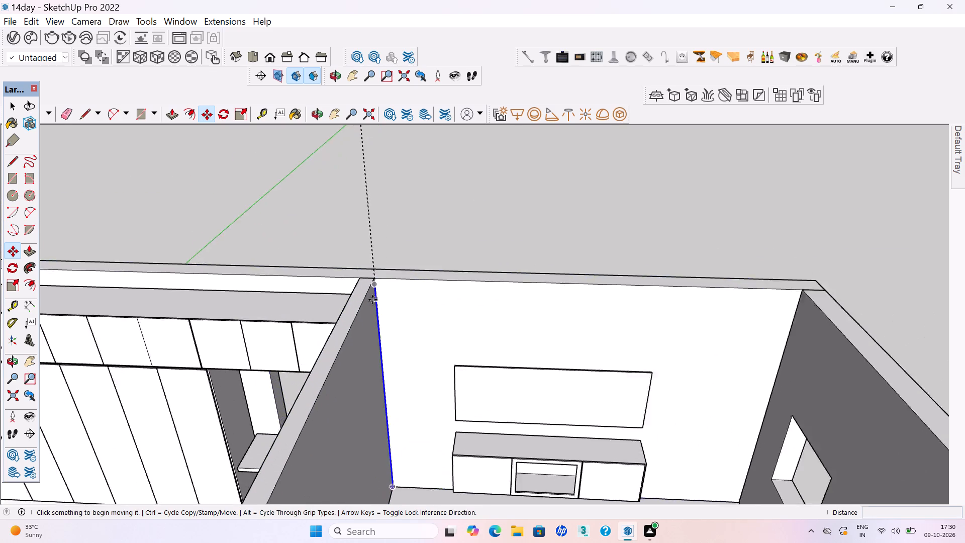
scroll(372, 300, up, 20)
scroll(372, 300, up, 9)
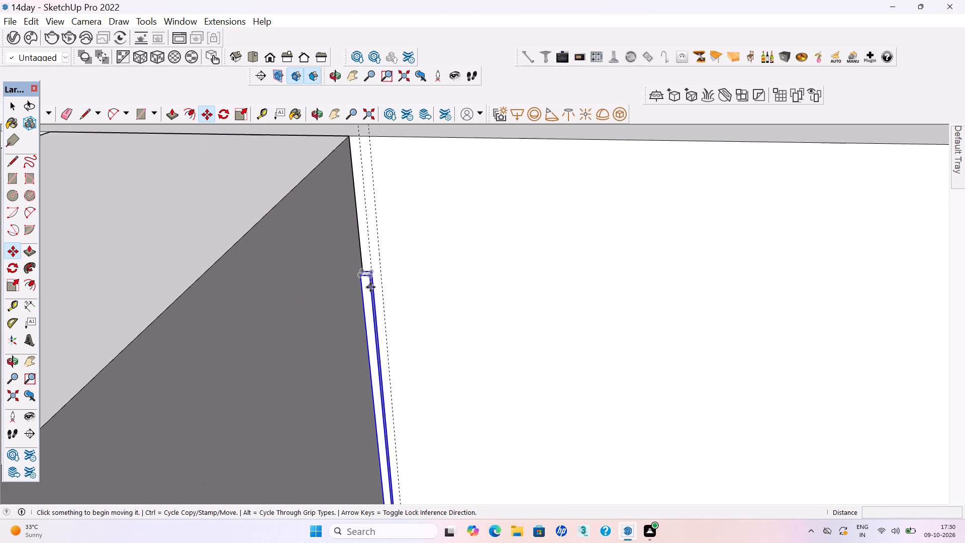
scroll(370, 287, up, 1)
key(ctrl+z)
key(ctrl+z)
key(ctrl+z)
key(ctrl+z)
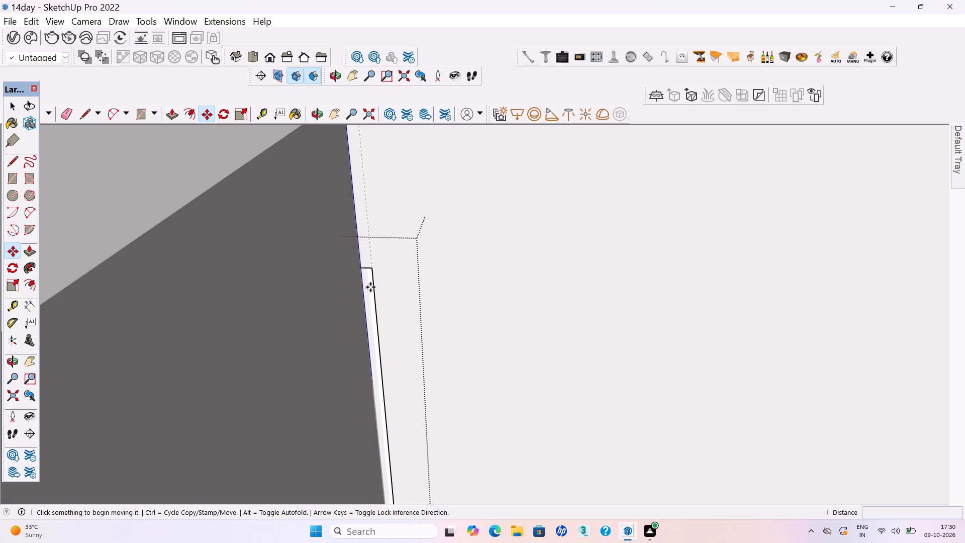
key(ctrl+z)
key(ctrl+z)
key(ctrl+z)
scroll(370, 287, down, 9)
key(space)
scroll(345, 279, down, 4)
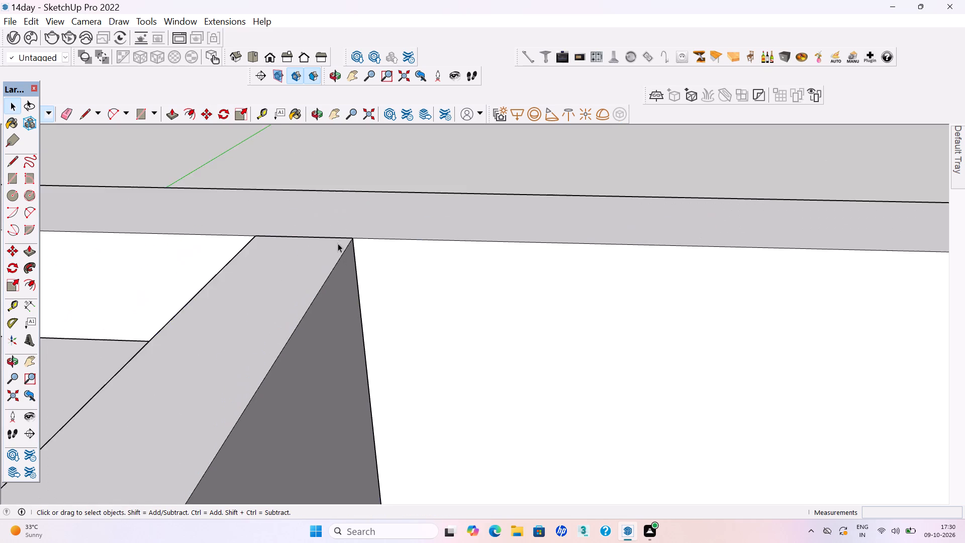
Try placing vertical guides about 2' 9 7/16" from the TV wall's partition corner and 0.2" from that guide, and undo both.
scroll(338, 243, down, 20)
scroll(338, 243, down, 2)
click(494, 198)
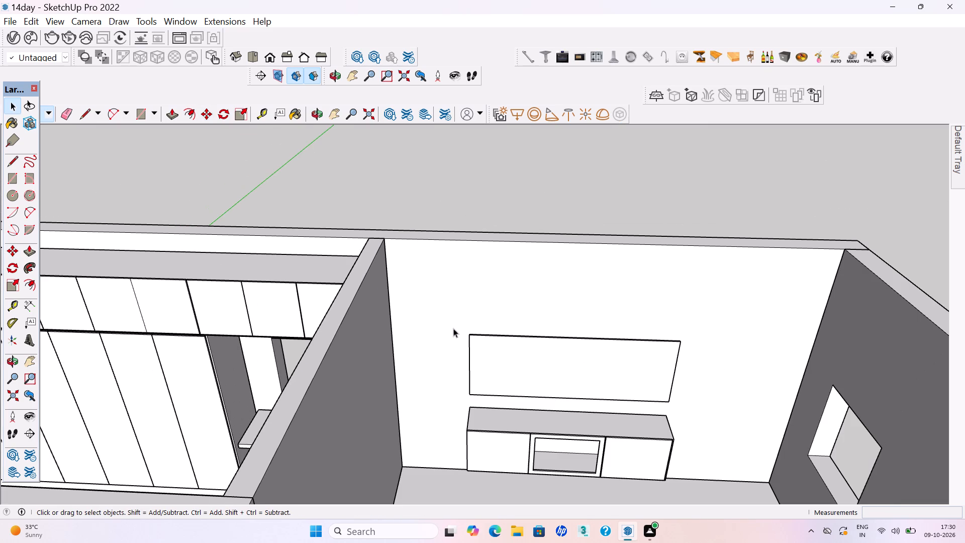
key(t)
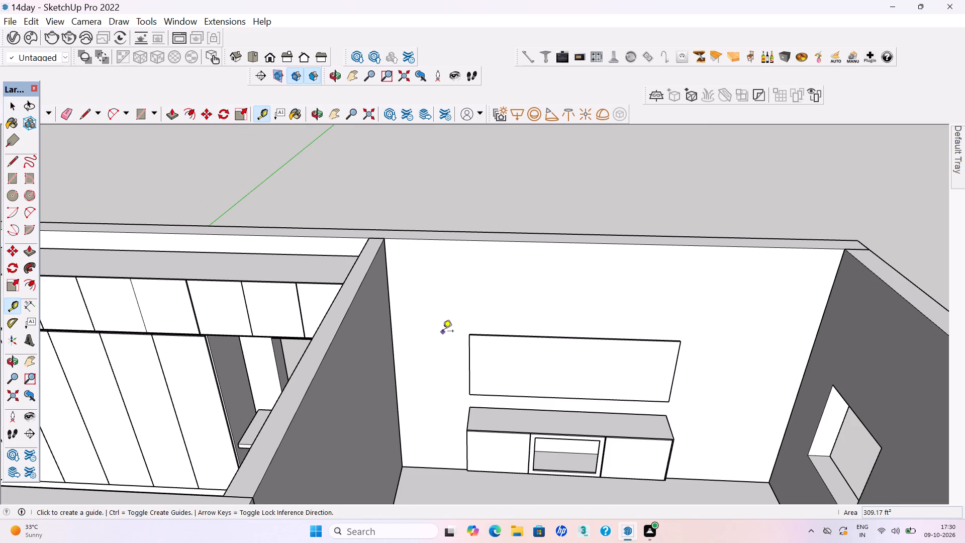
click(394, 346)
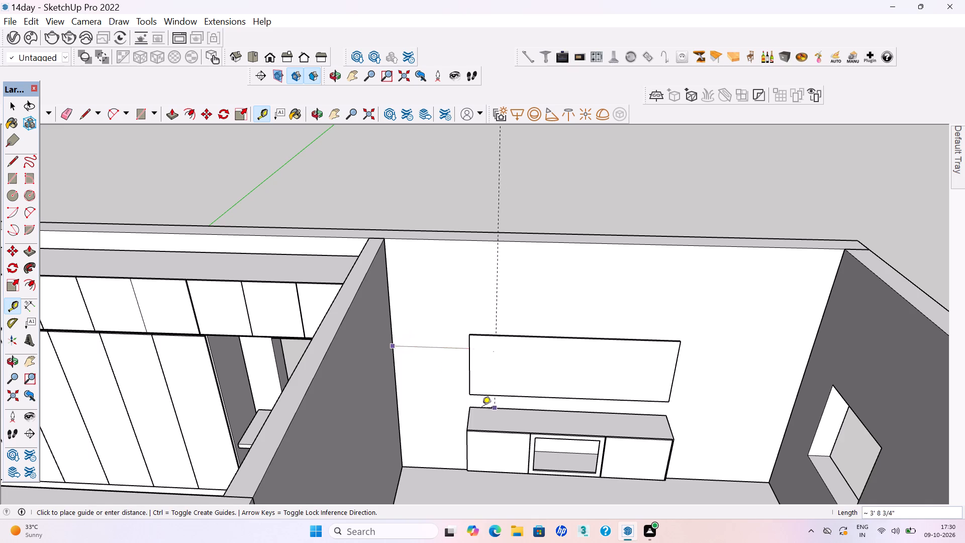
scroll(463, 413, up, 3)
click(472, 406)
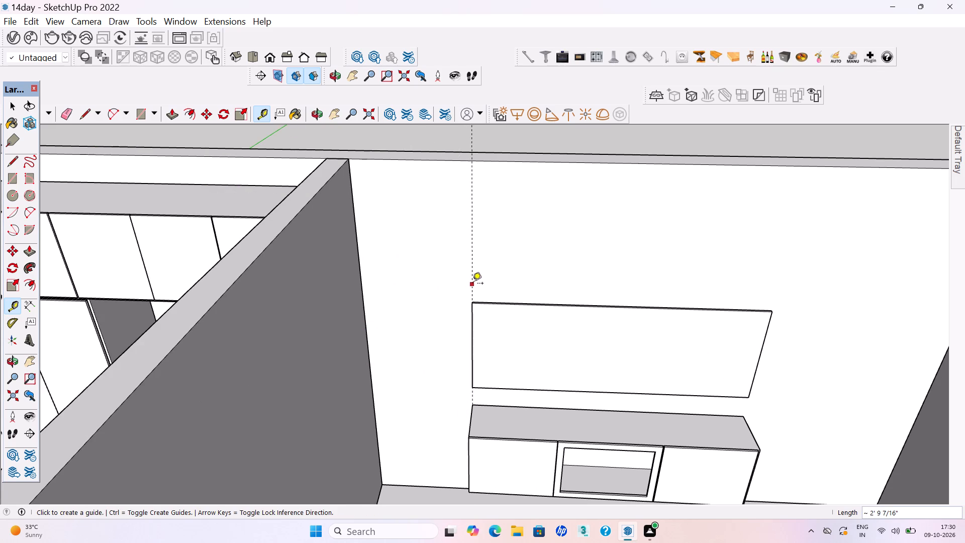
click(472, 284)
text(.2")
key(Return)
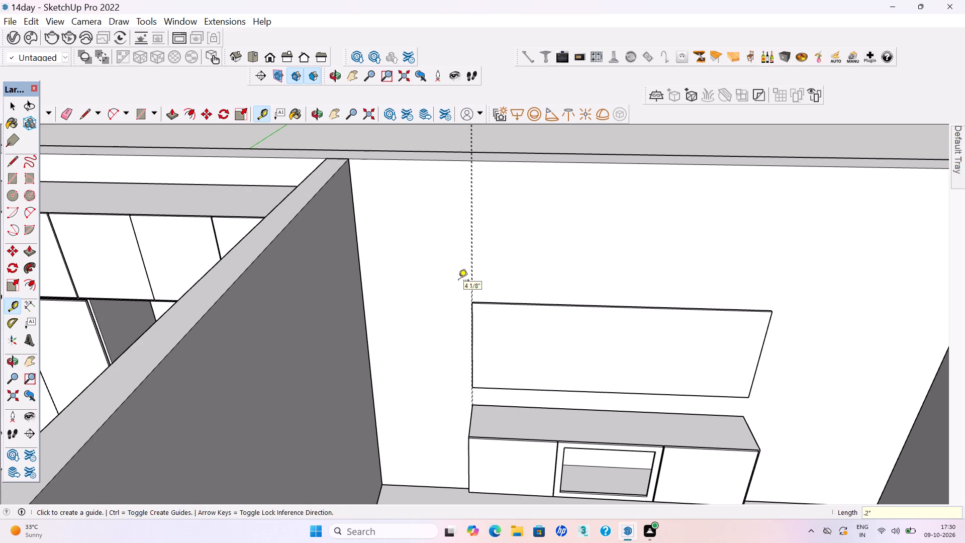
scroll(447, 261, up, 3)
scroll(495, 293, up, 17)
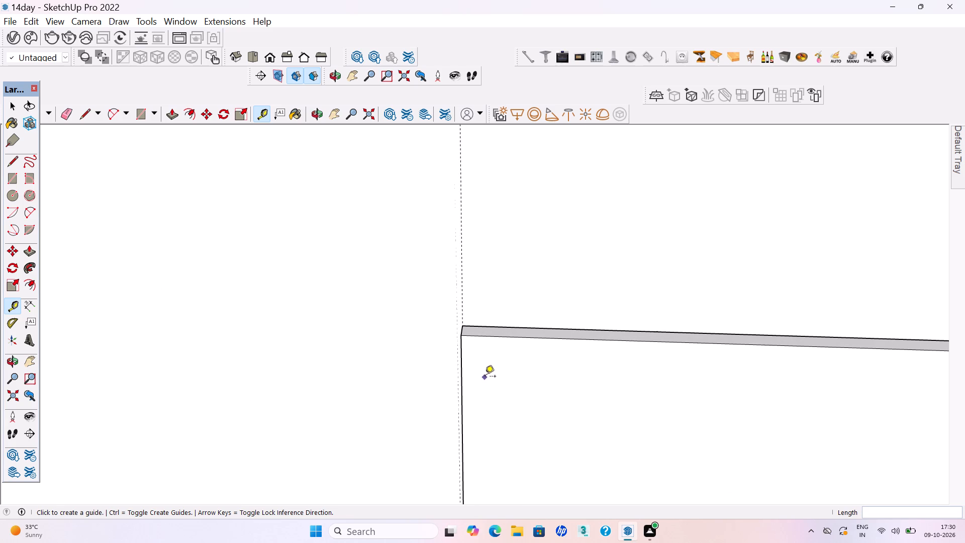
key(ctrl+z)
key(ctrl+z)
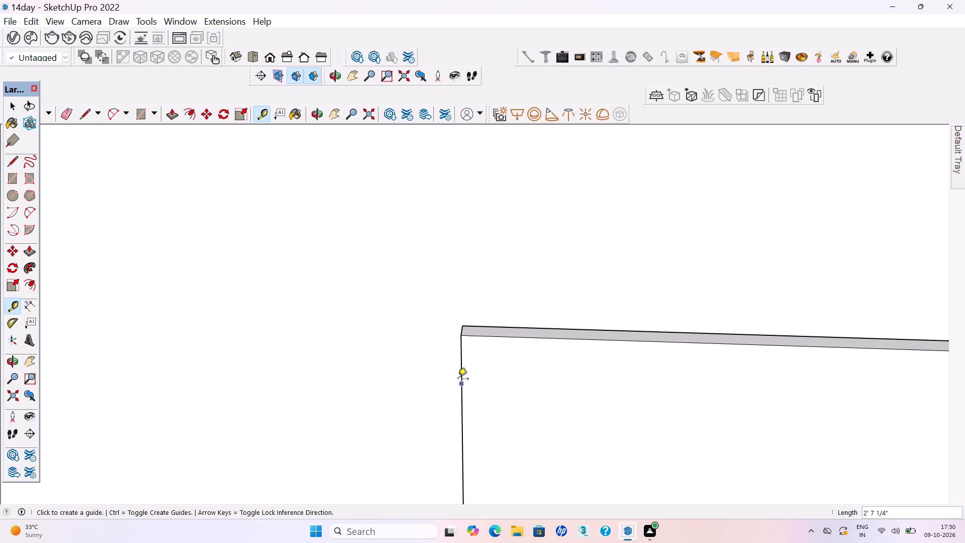
Save the model.
scroll(432, 355, down, 20)
scroll(432, 355, down, 14)
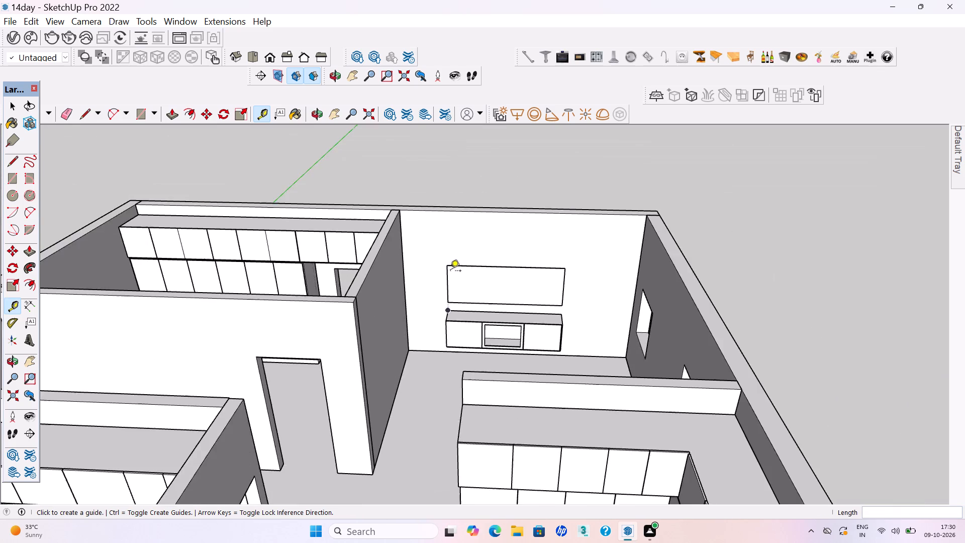
middle_drag(459, 302, 471, 337)
key(space)
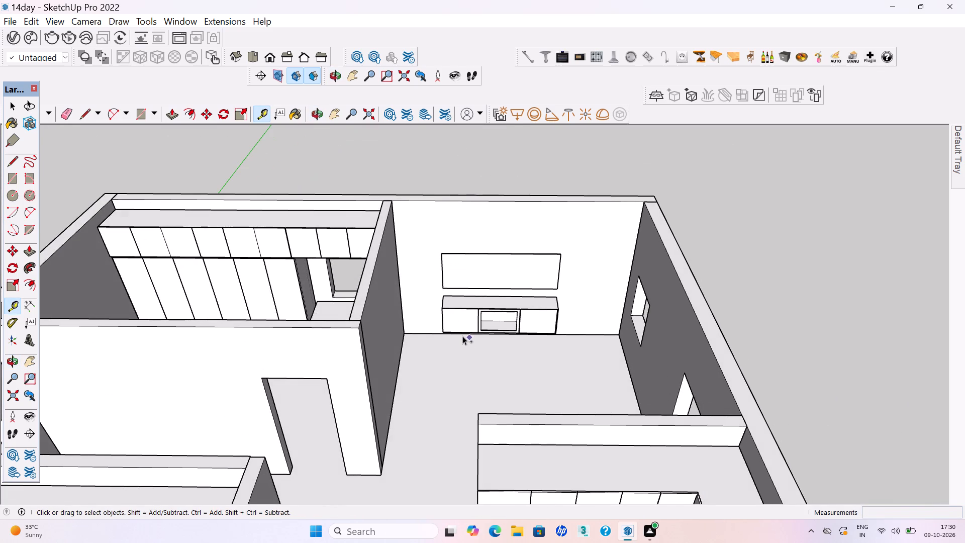
key(ctrl+s)
key(ctrl+s)
key(ctrl+s)
key(ctrl+s)
key(ctrl+s)
key(ctrl+s)
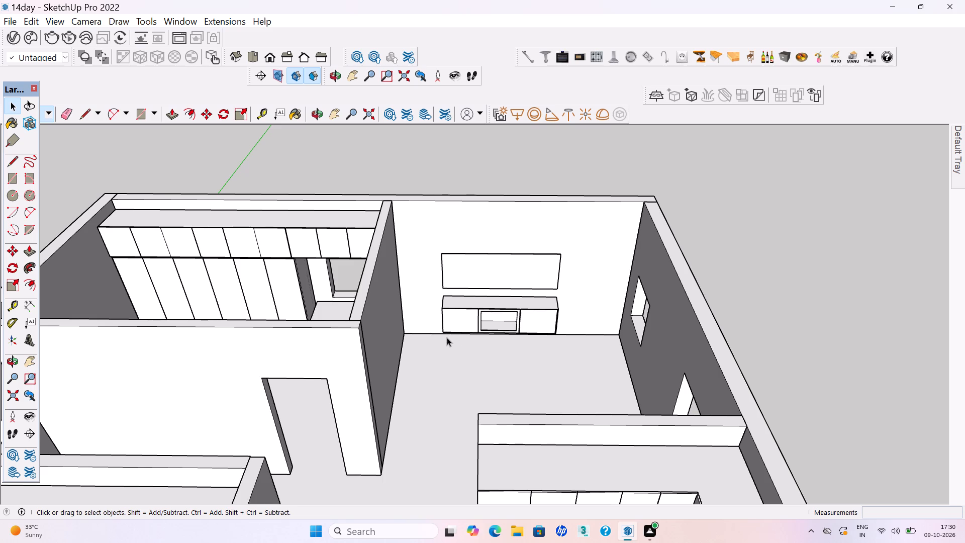
Place two vertical guides on the TV wall, about 6 1/4" from the partition corner and about 3 3/4" further along.
scroll(446, 220, up, 1)
middle_drag(461, 177, 465, 161)
scroll(466, 160, up, 1)
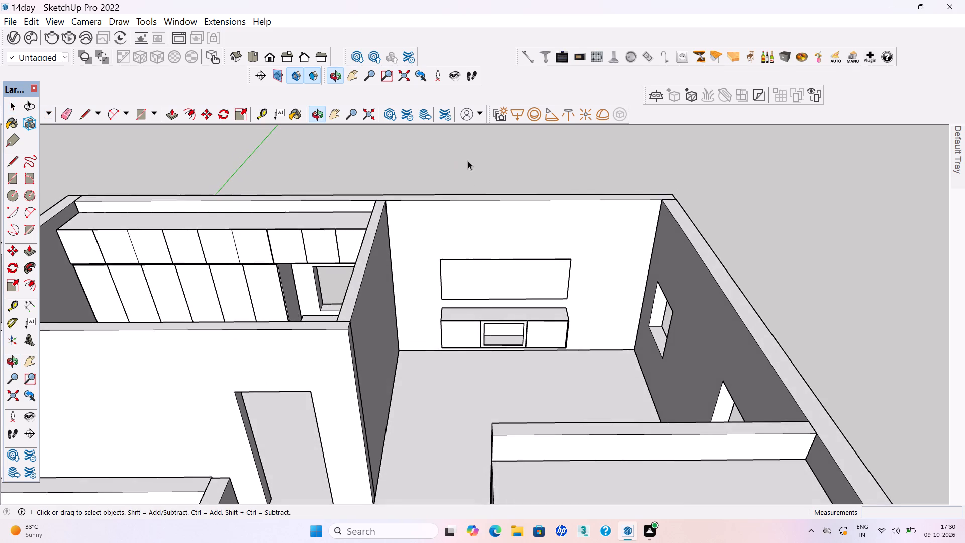
scroll(496, 371, down, 4)
middle_drag(506, 387, 516, 323)
scroll(496, 288, up, 3)
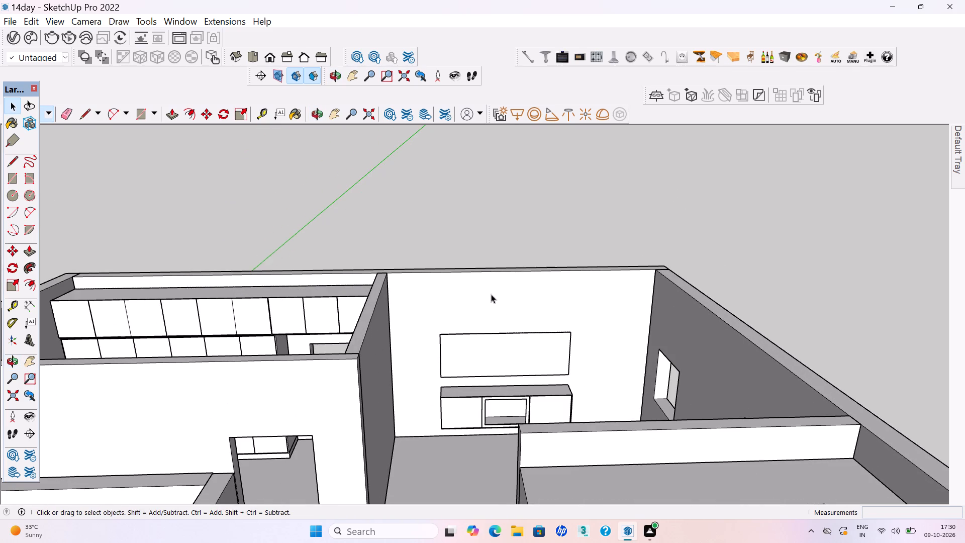
middle_drag(495, 381, 489, 447)
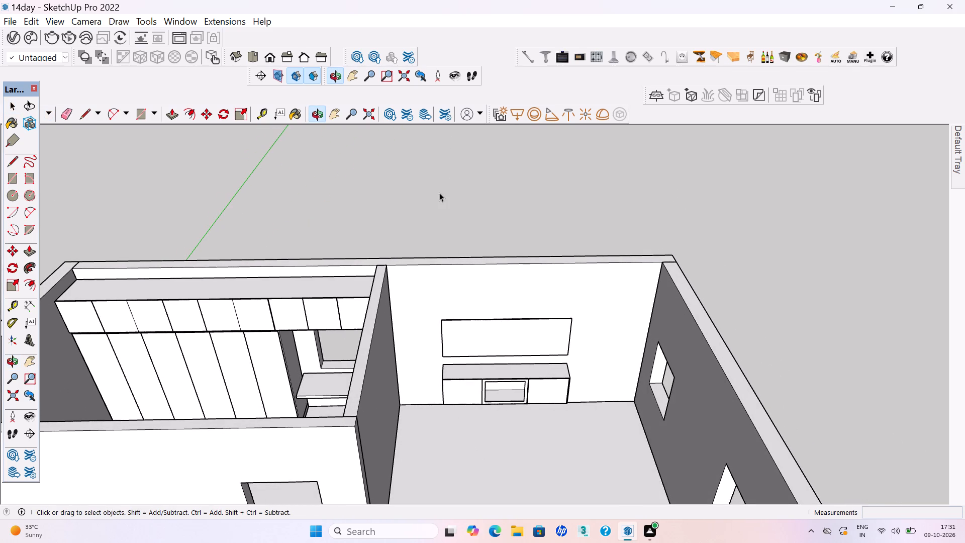
key(t)
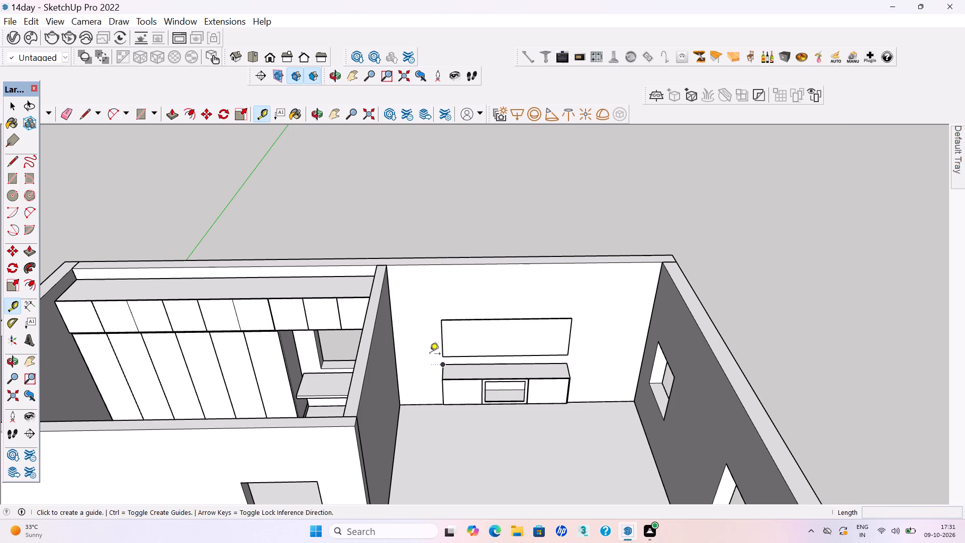
scroll(394, 290, up, 8)
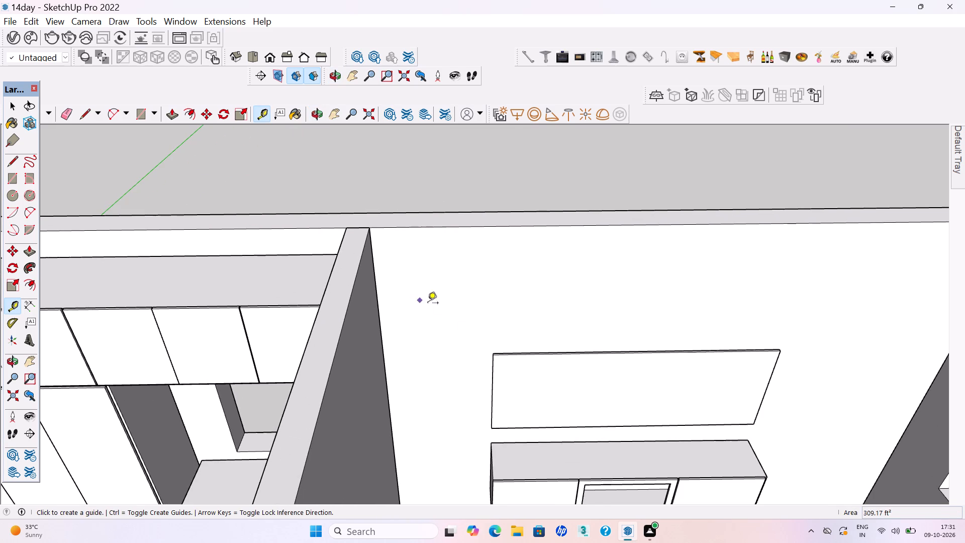
click(493, 357)
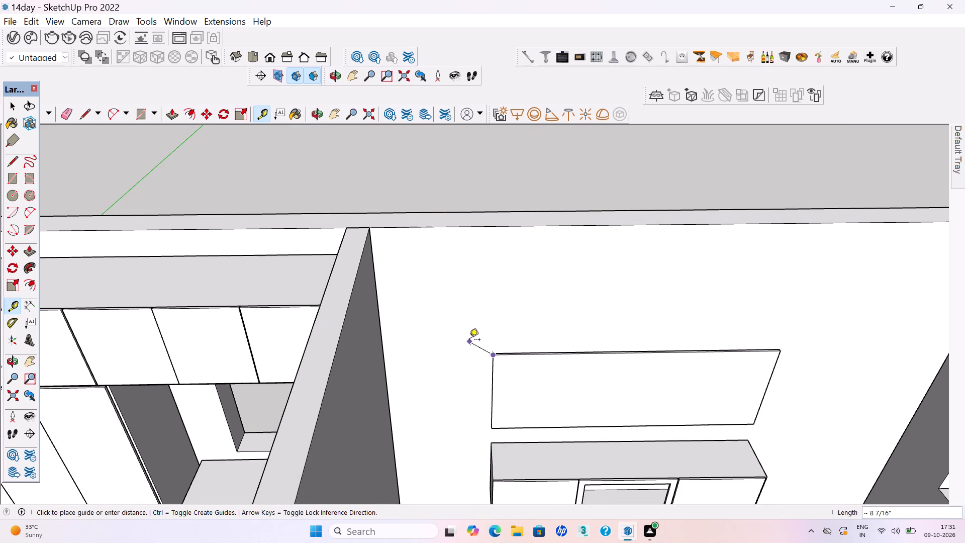
key(Escape)
key(t)
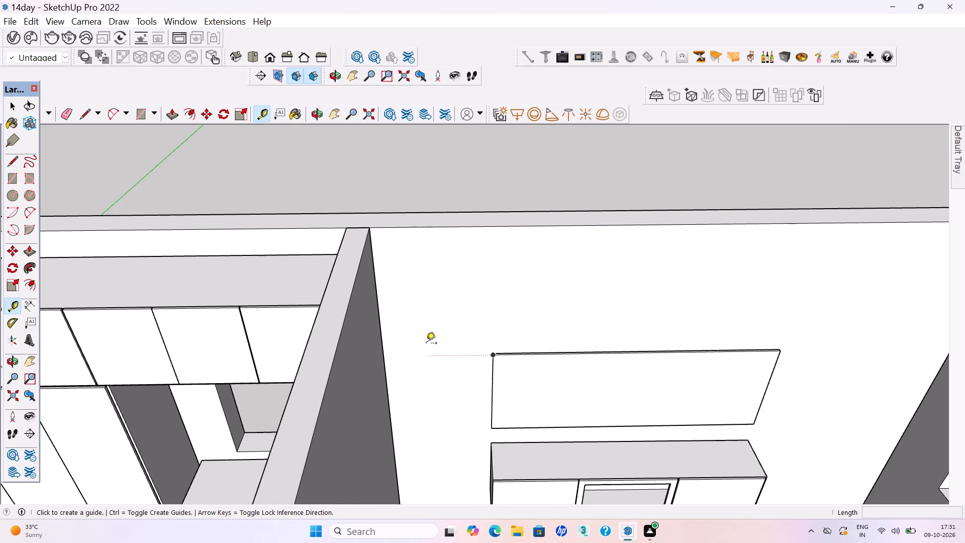
click(382, 339)
click(402, 327)
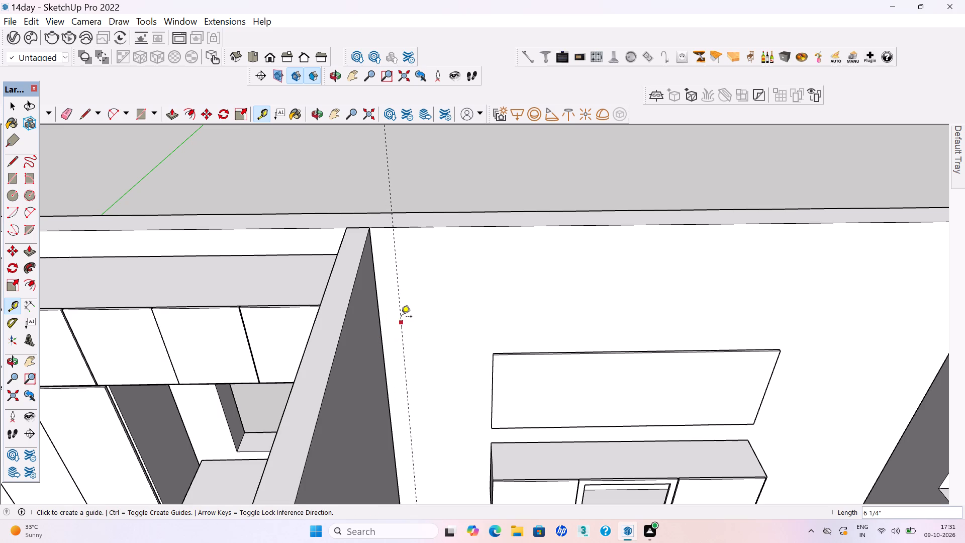
click(401, 317)
click(414, 315)
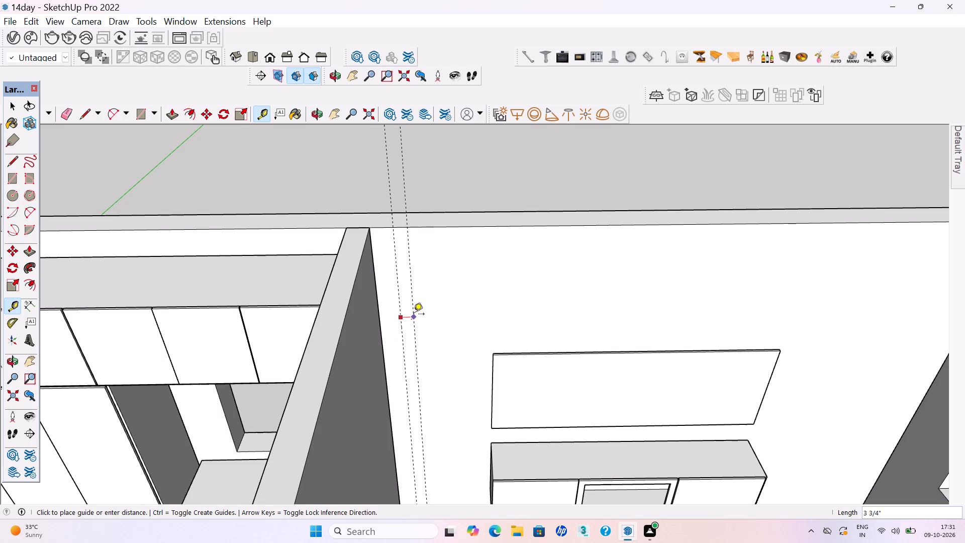
Draw a rectangle about 3 3/4" wide and 7' 4" tall between the two guides, ending at the floor.
key(r)
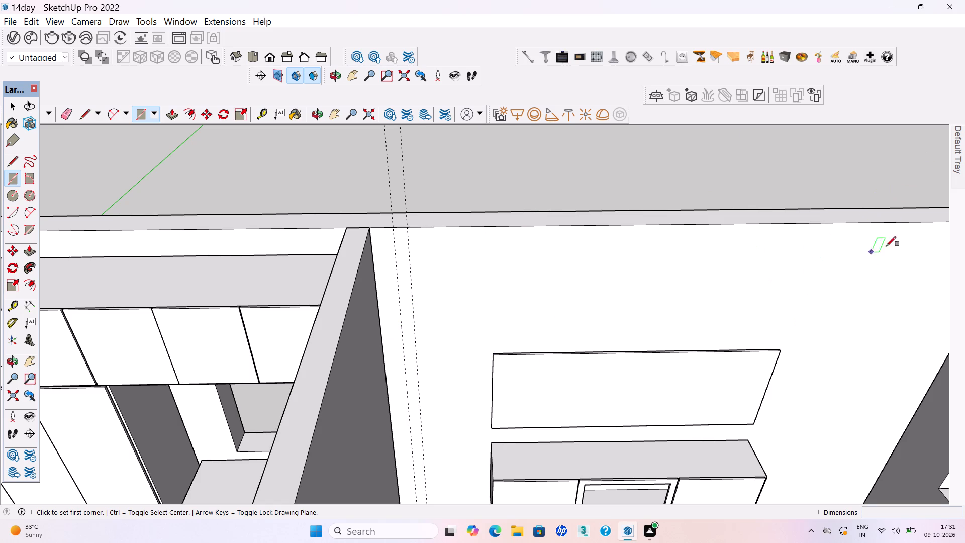
scroll(656, 63, up, 1)
scroll(307, 277, down, 4)
scroll(418, 252, down, 4)
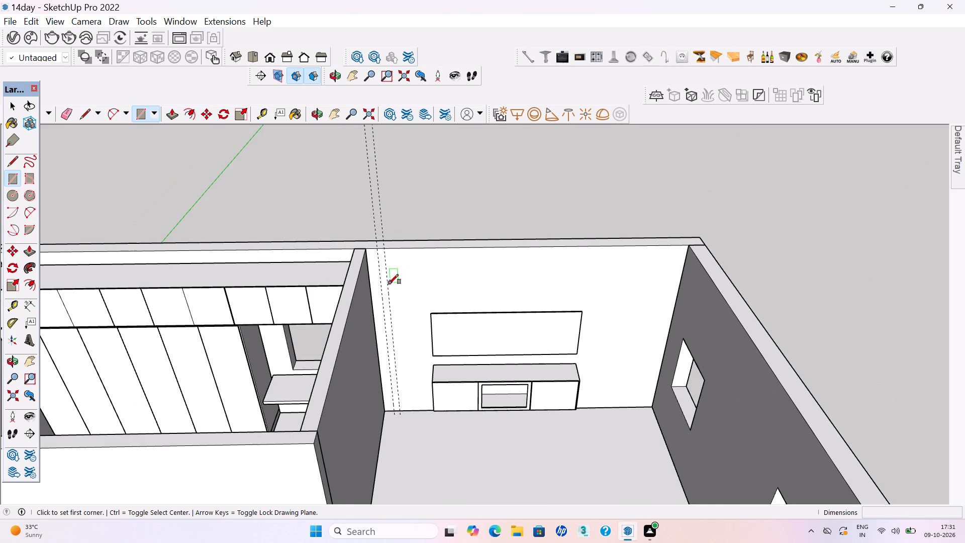
scroll(387, 280, up, 4)
click(378, 277)
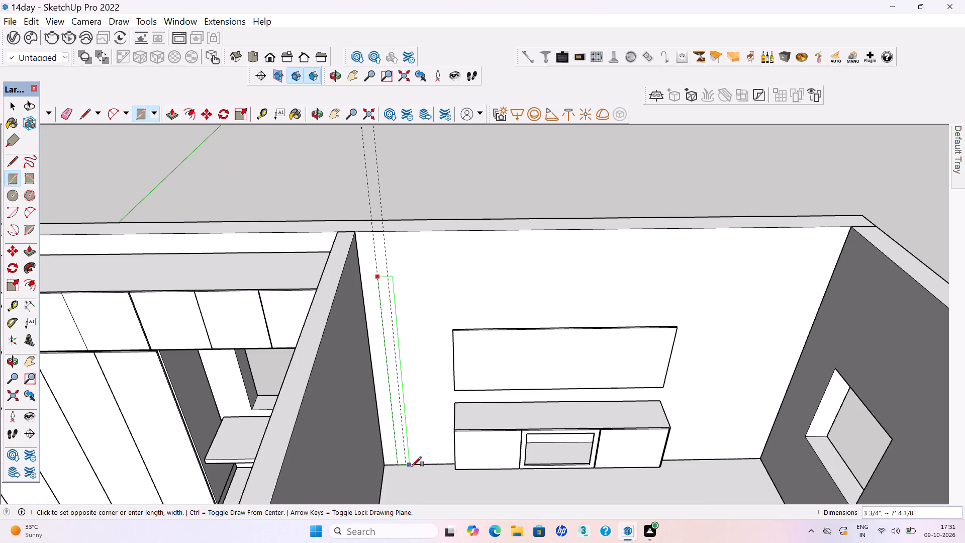
click(407, 465)
key(space)
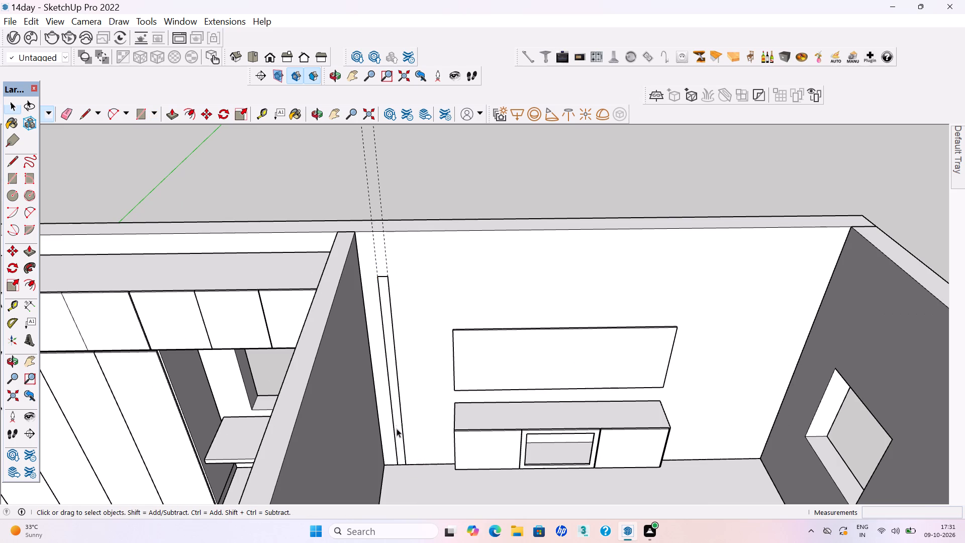
Group the narrow rectangle on the TV wall and open the group for editing.
double_click(397, 424)
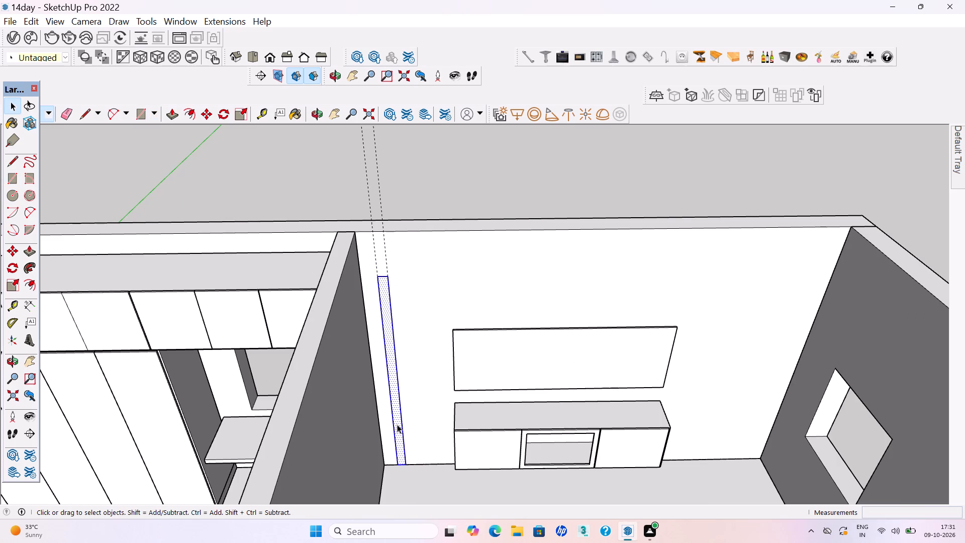
right_click(397, 424)
click(427, 288)
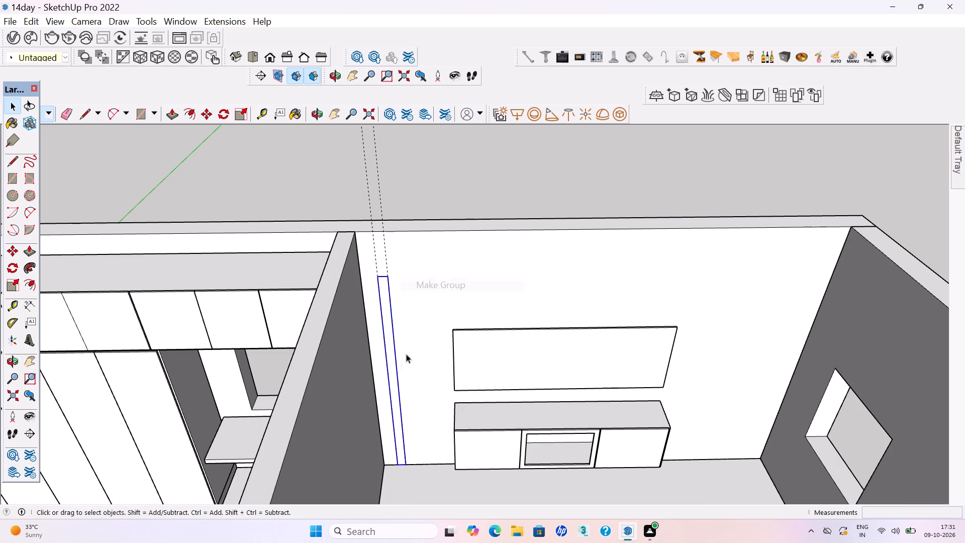
double_click(394, 394)
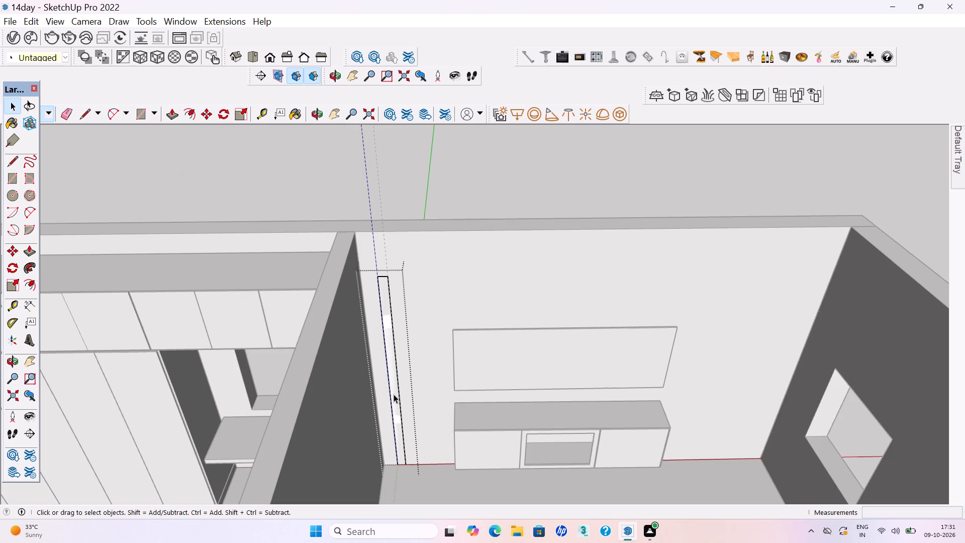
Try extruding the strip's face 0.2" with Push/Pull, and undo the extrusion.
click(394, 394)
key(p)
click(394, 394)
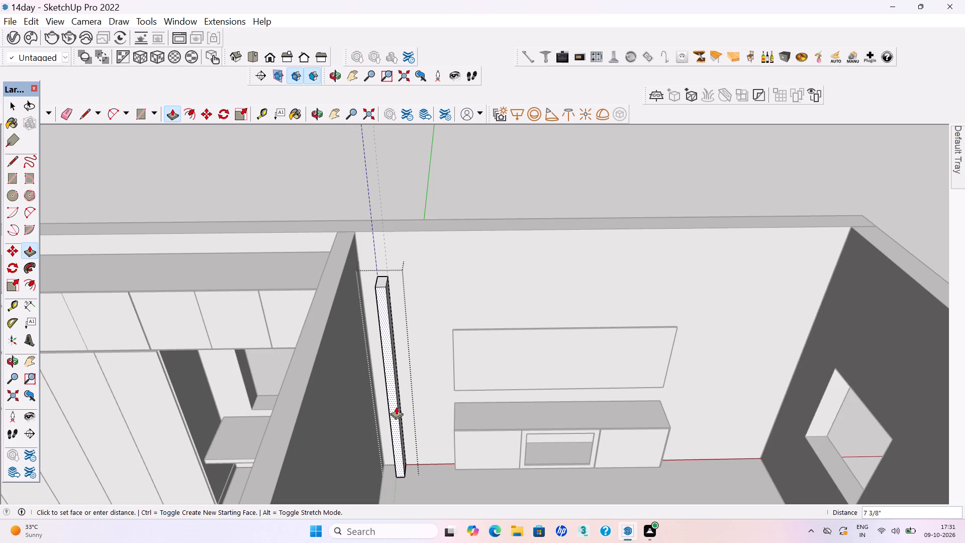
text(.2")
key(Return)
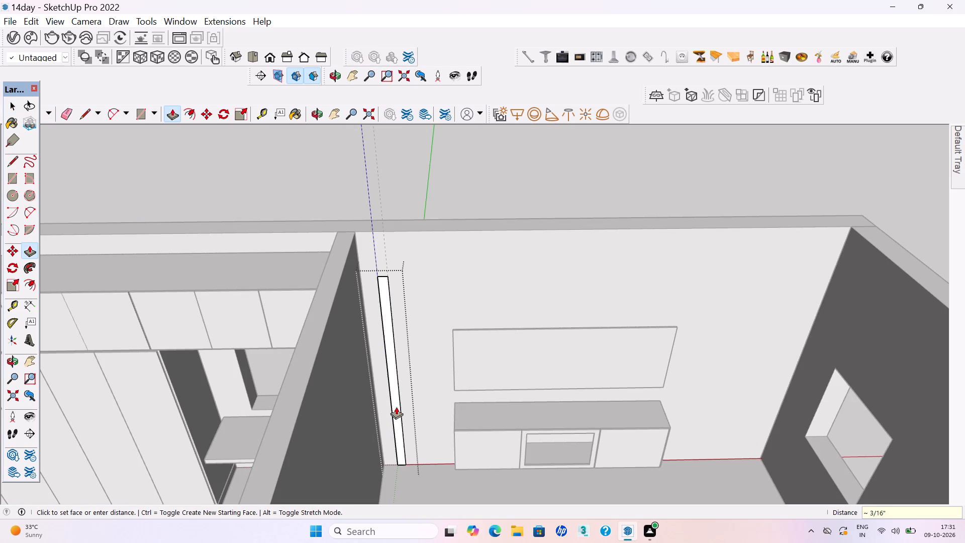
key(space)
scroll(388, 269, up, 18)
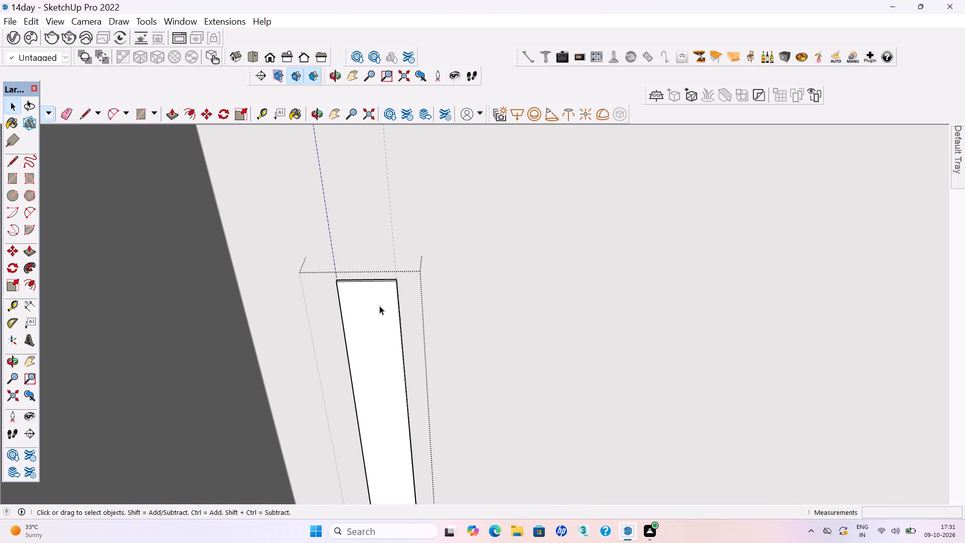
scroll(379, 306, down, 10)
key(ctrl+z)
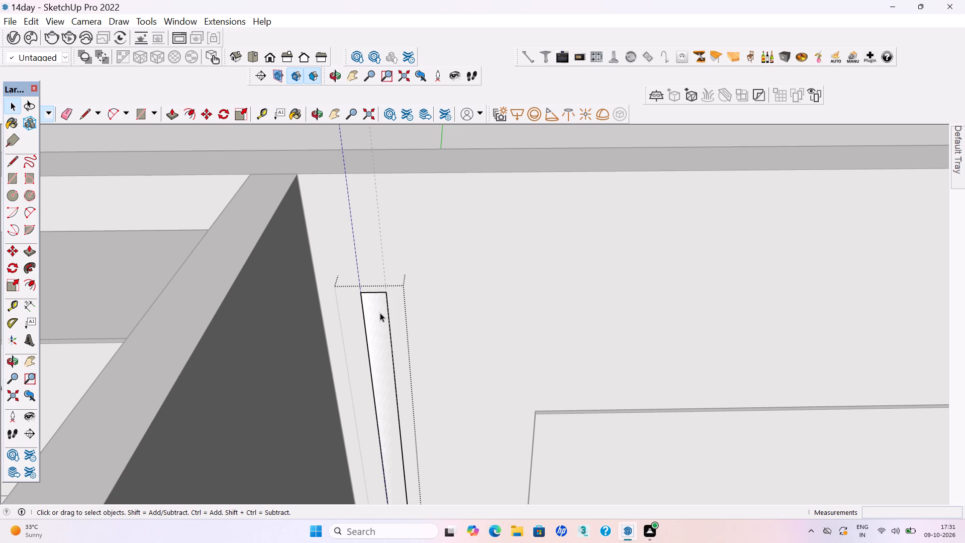
Extrude the strip's face about 4 7/16" out from the TV wall and exit the group.
click(379, 316)
key(p)
click(378, 316)
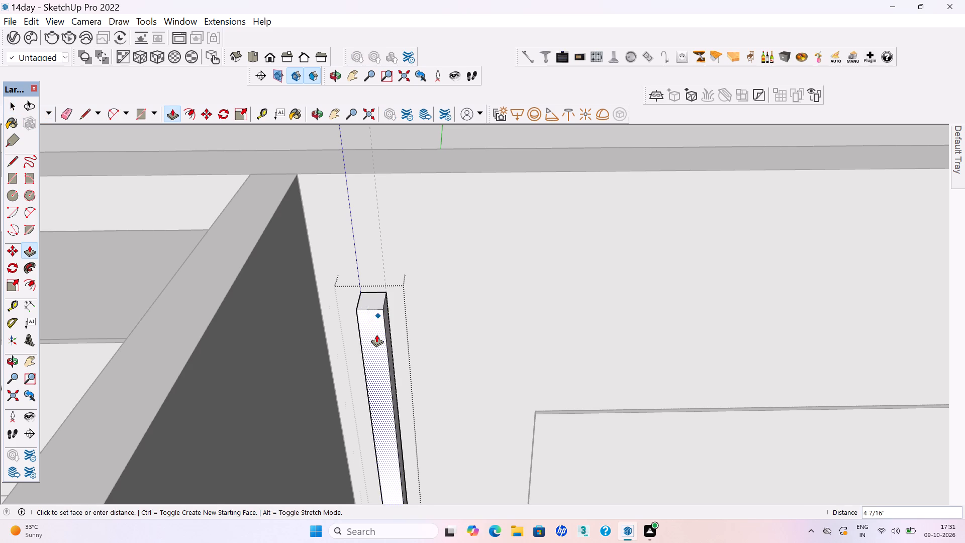
click(376, 334)
key(space)
scroll(376, 334, down, 10)
click(485, 235)
Save the model with the new strip.
key(ctrl+s)
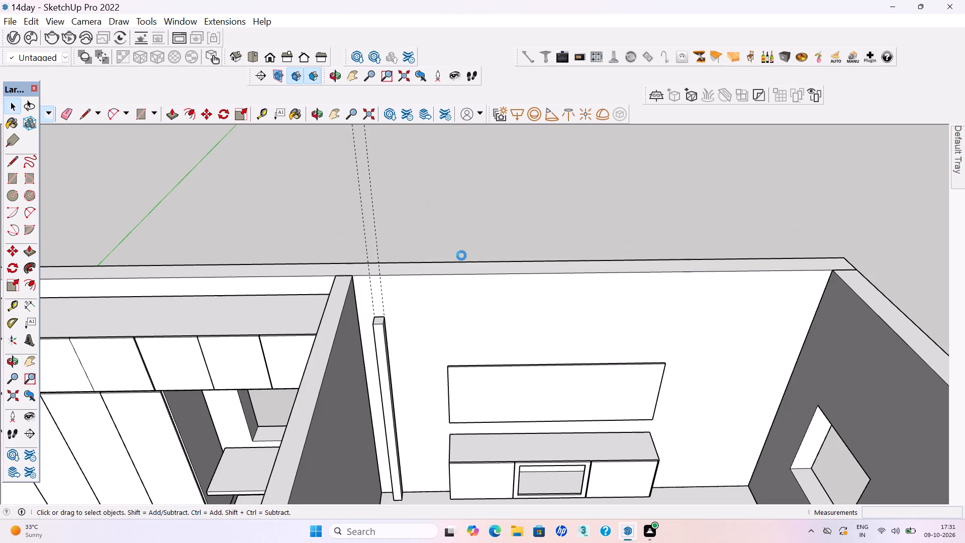
key(ctrl+s)
key(ctrl+s)
Copy the strip on the TV wall about 6 1/4" towards the adjoining partition wall.
scroll(381, 291, down, 3)
middle_drag(379, 339, 374, 374)
scroll(374, 332, up, 5)
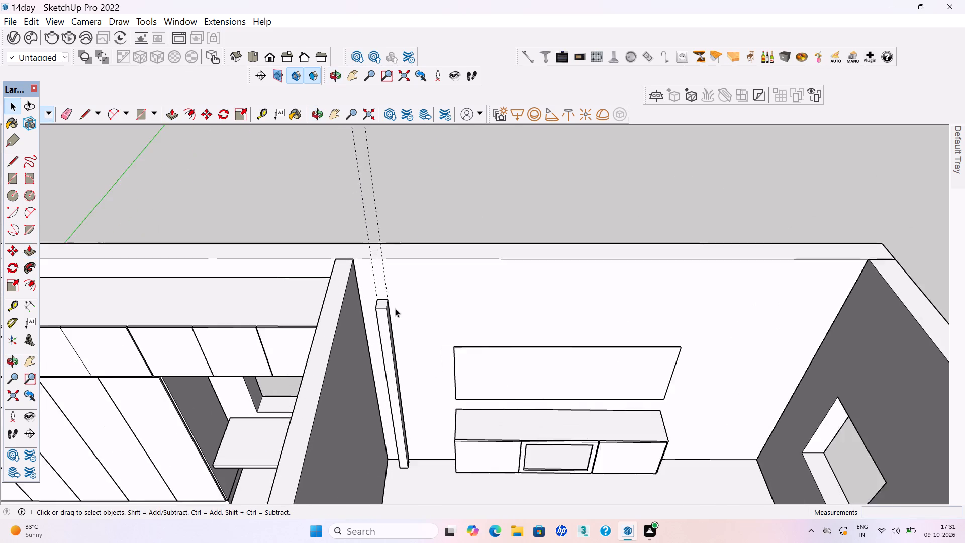
scroll(395, 308, up, 3)
click(383, 309)
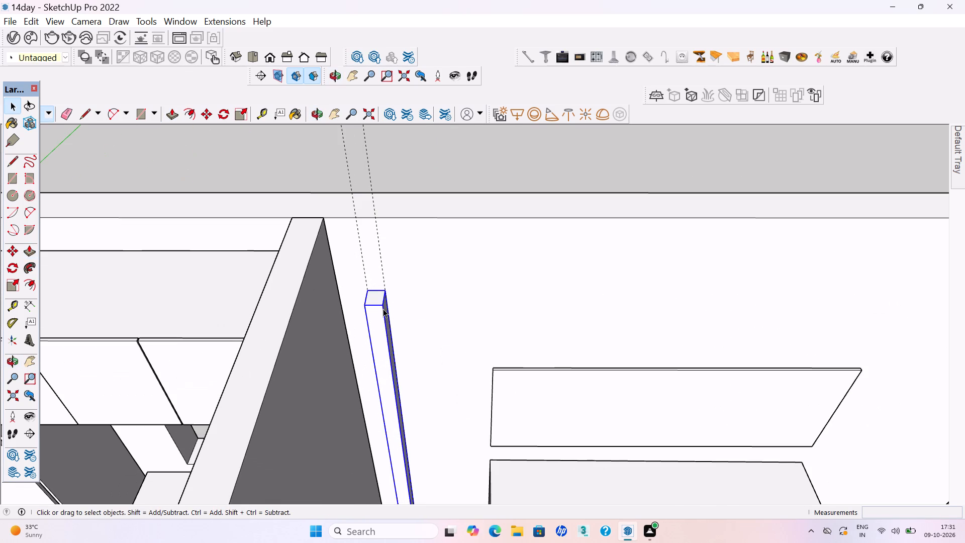
key(m)
click(367, 292)
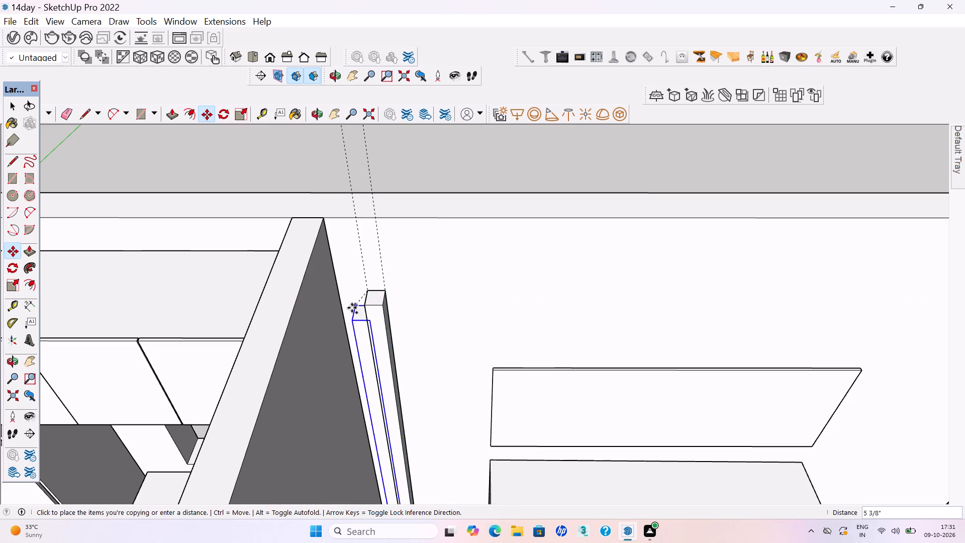
click(338, 294)
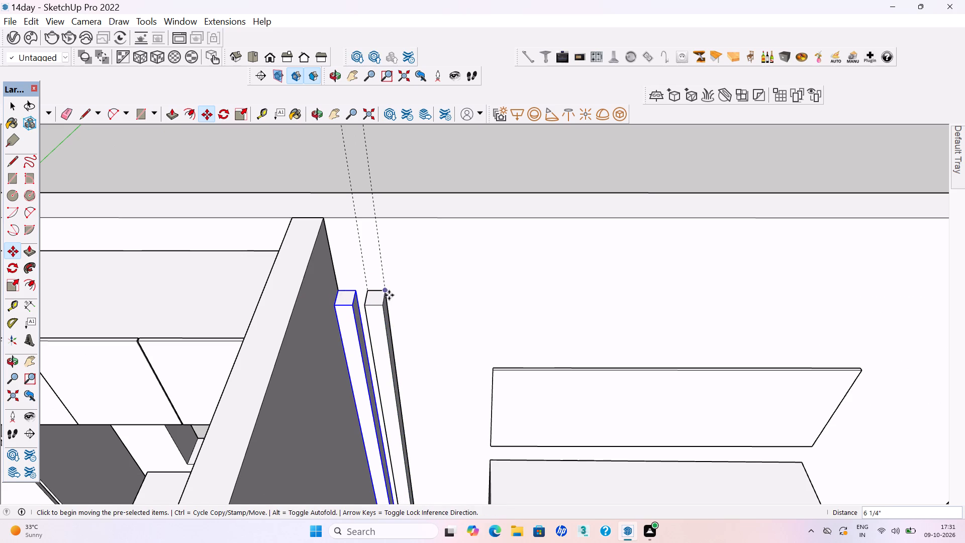
Copy the corner strip about 2' 5 7/16" towards the TV unit, divide the distance into 4 copies, and save.
click(384, 292)
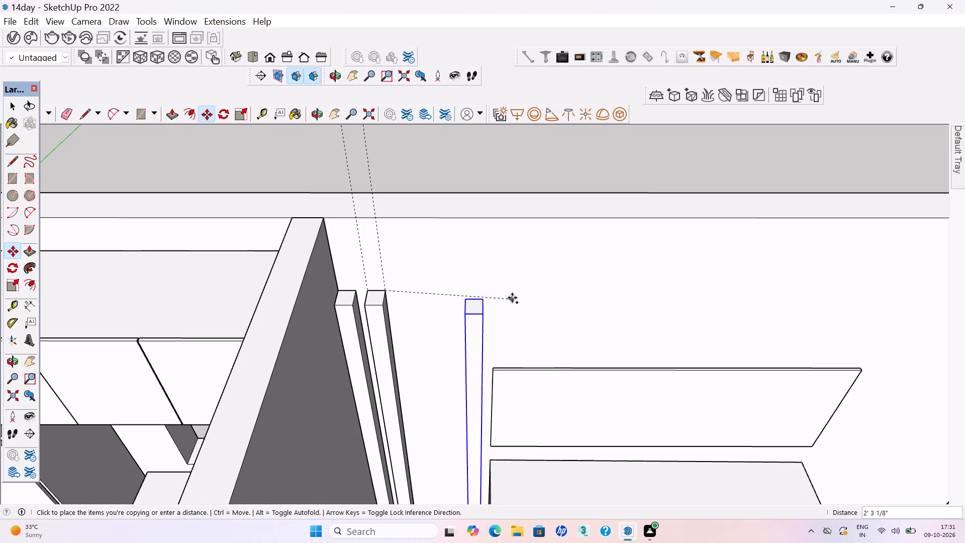
click(523, 298)
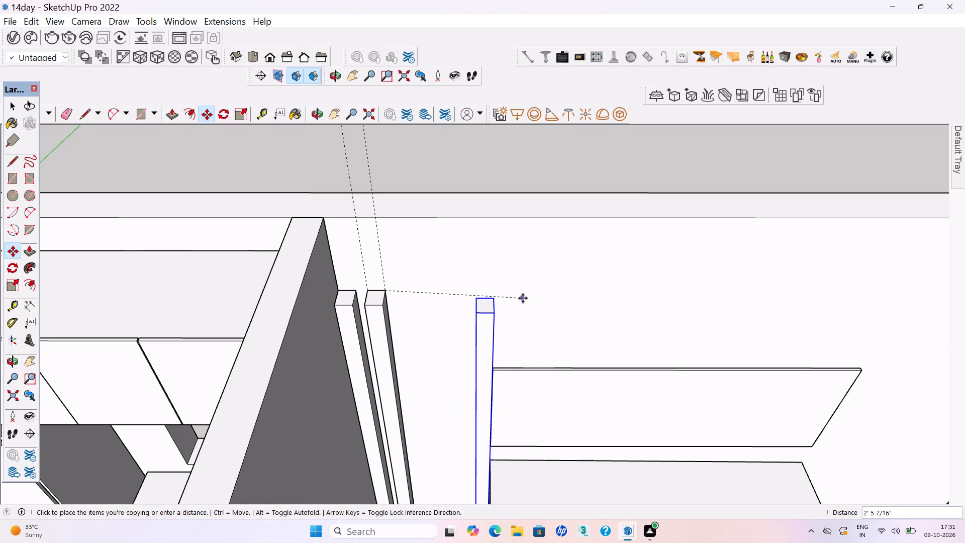
text(/4)
key(Return)
scroll(461, 354, down, 6)
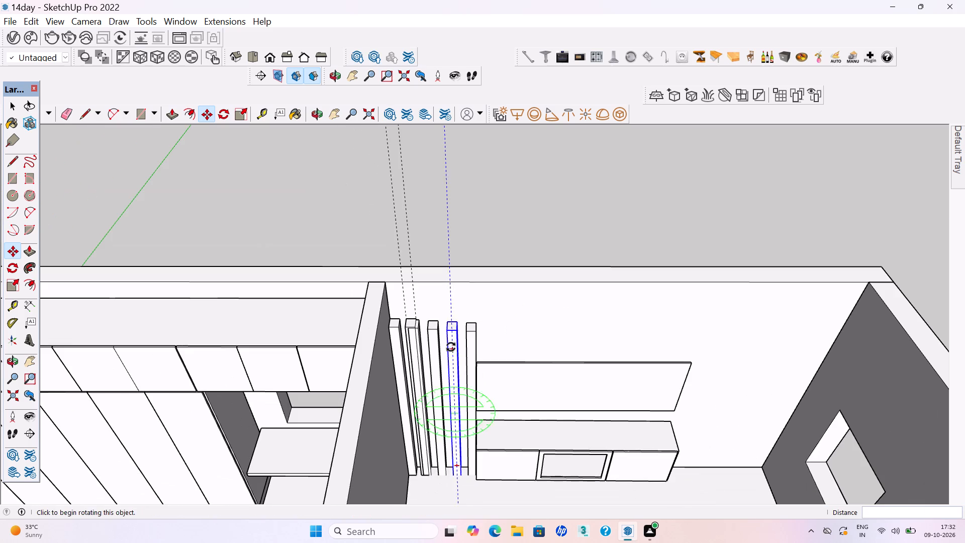
key(ctrl+s)
Delete the extra copy that overlaps the second strip from the partition wall.
scroll(424, 301, up, 8)
key(space)
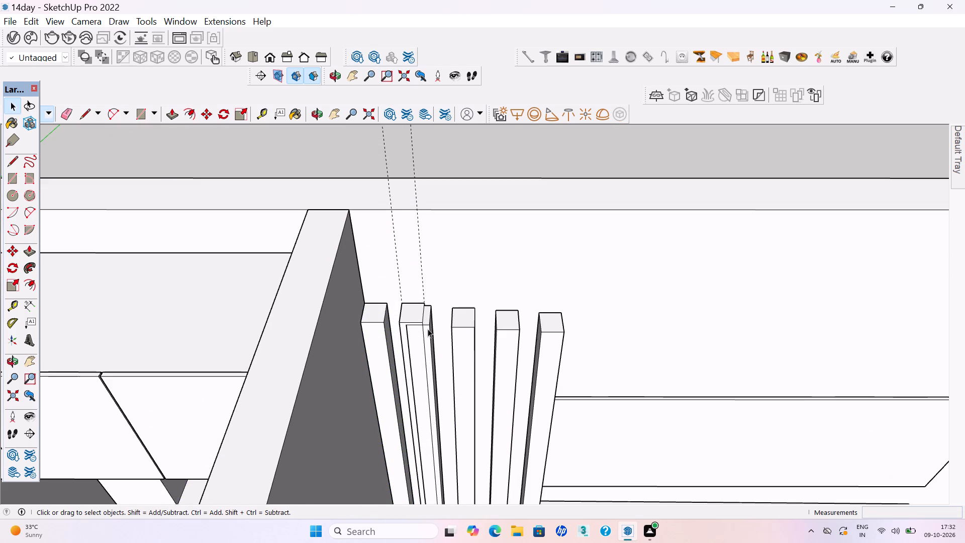
click(428, 322)
key(Delete)
Delete the two vertical guides above the strips.
scroll(408, 306, down, 7)
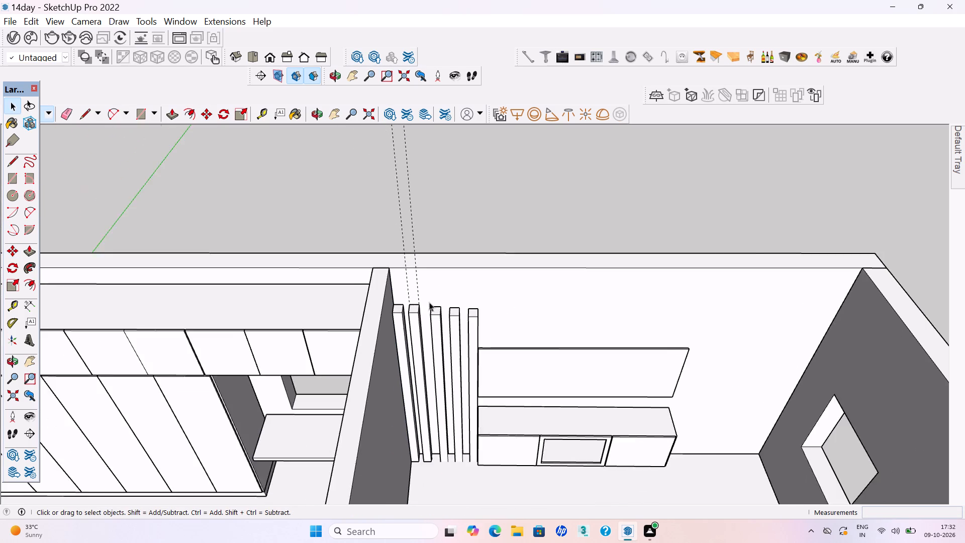
scroll(429, 302, down, 5)
middle_drag(430, 305, 424, 226)
drag(431, 208, 375, 176)
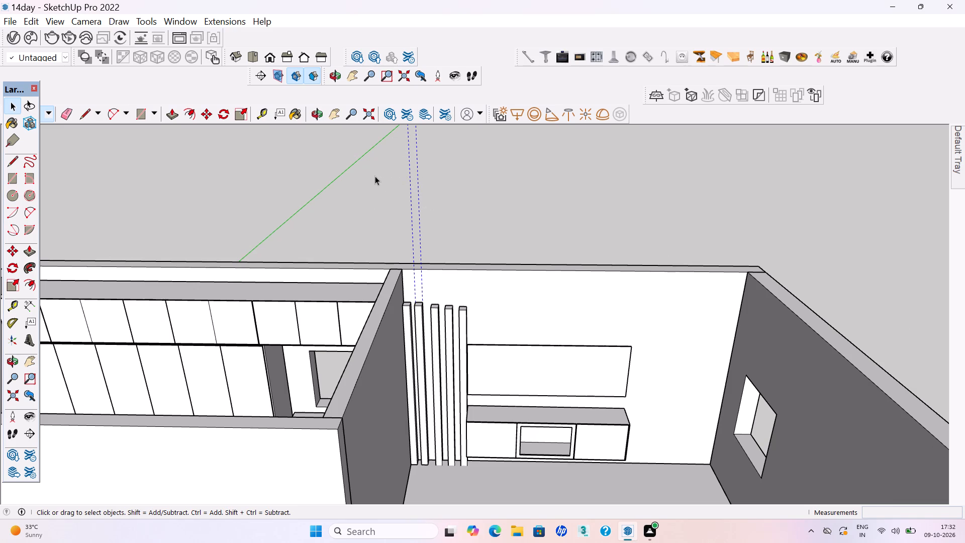
key(Delete)
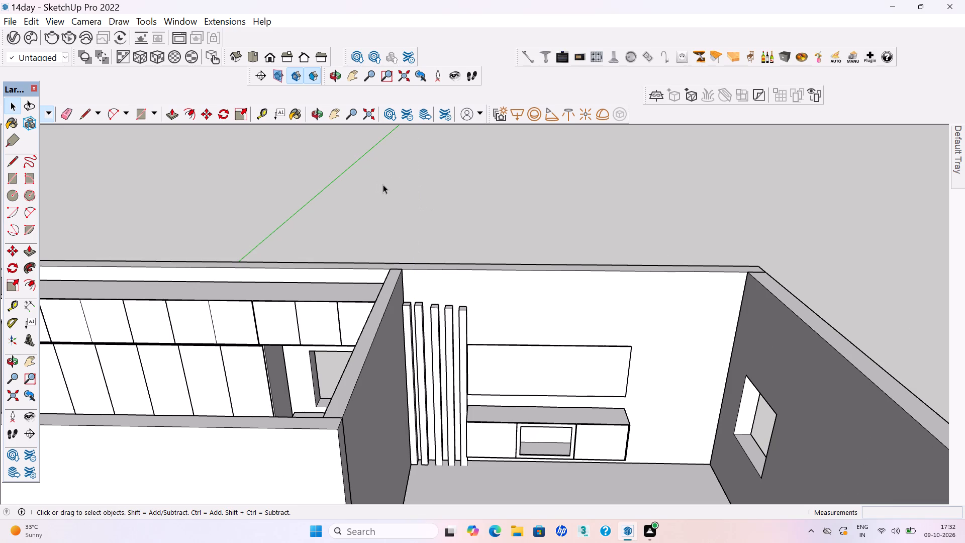
Save the model with the row of strips.
scroll(409, 203, down, 2)
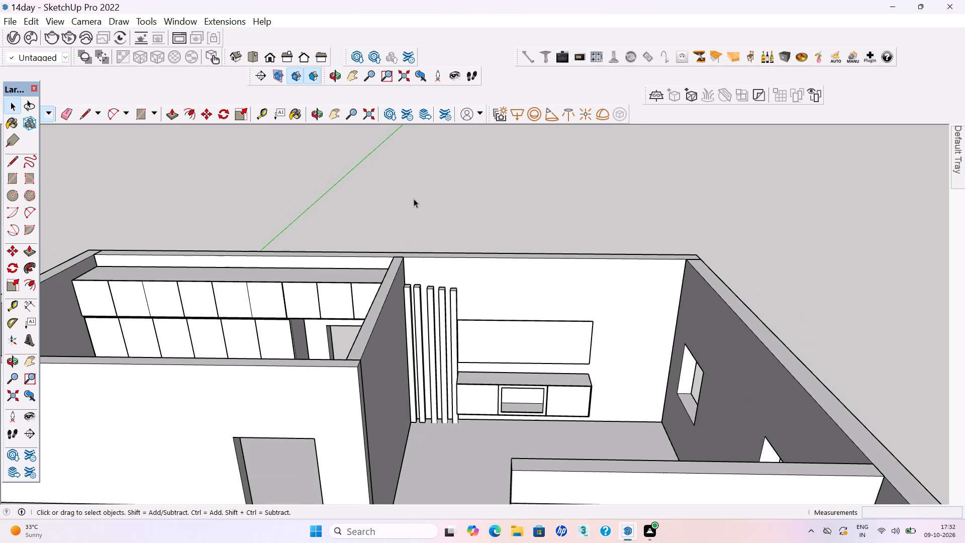
key(ctrl+s)
key(ctrl+s)
Examine the strips from above and at floor level to check how they meet the floor and TV unit.
scroll(417, 198, down, 3)
middle_drag(426, 323, 390, 391)
scroll(428, 311, up, 6)
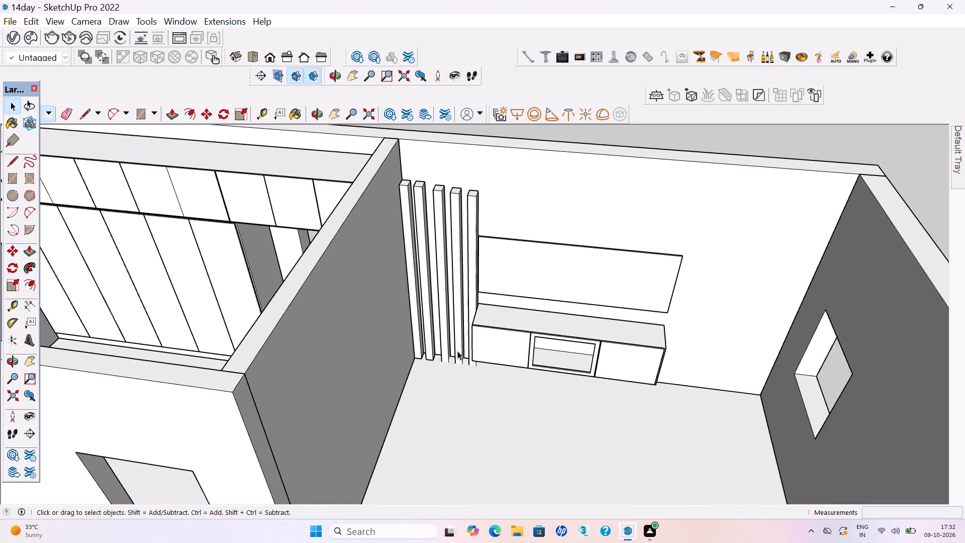
scroll(457, 351, up, 6)
middle_drag(456, 368, 400, 240)
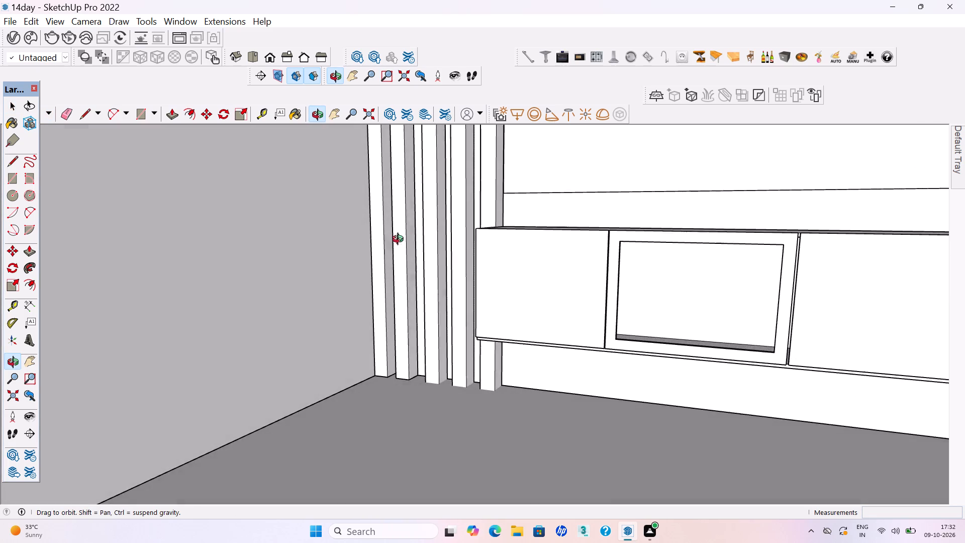
middle_drag(400, 240, 460, 375)
scroll(468, 382, up, 1)
scroll(479, 408, down, 11)
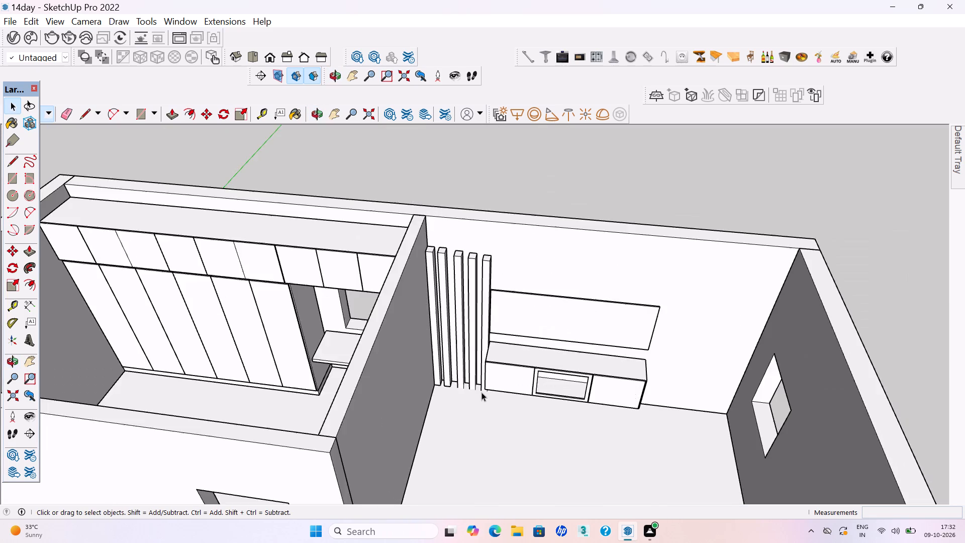
Place a horizontal guide below the TV wall's top edge, level with the tops of the first two strips.
middle_drag(477, 346, 494, 300)
scroll(452, 246, up, 12)
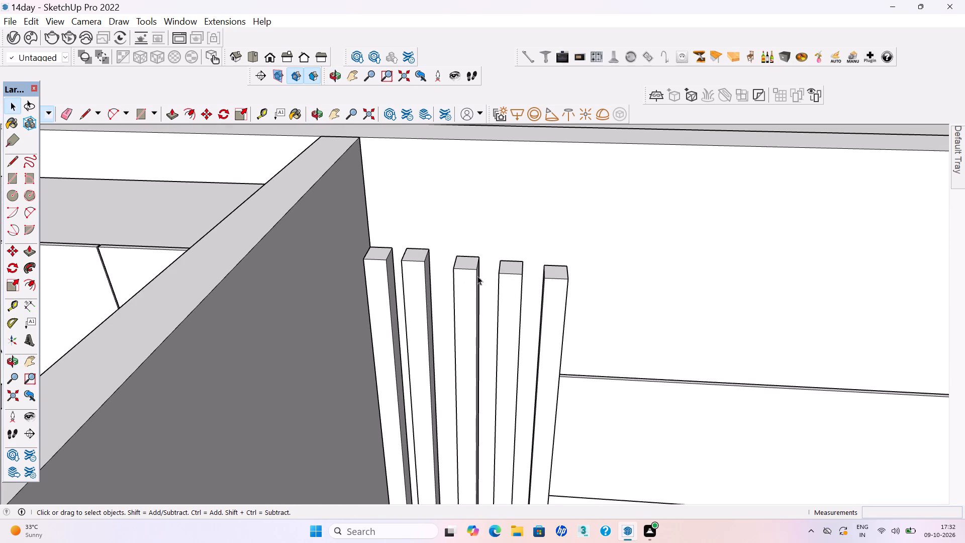
key(t)
scroll(467, 255, down, 3)
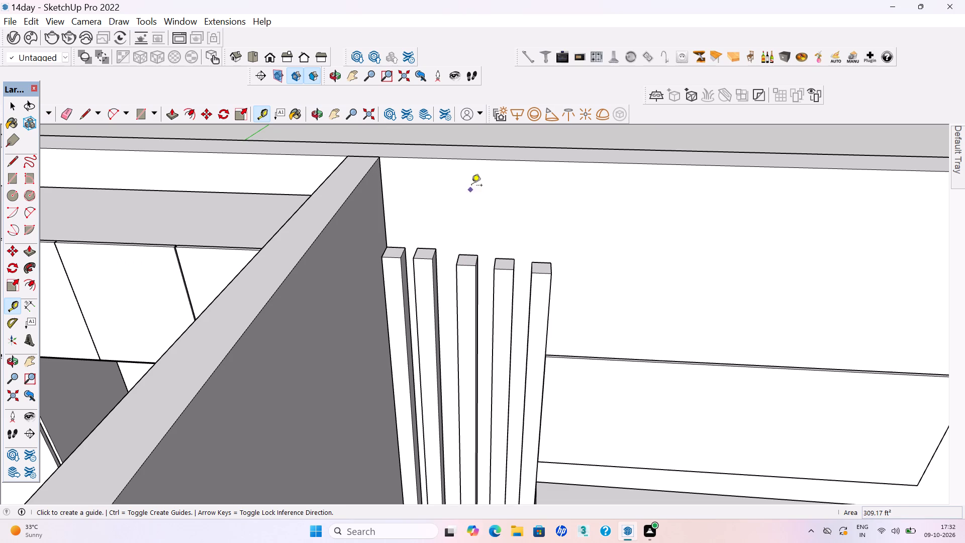
click(477, 159)
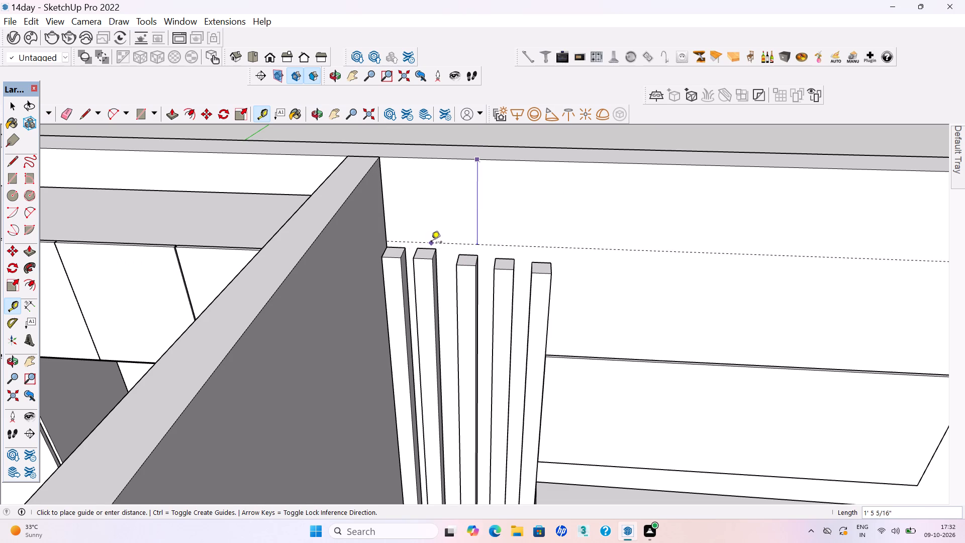
click(433, 247)
key(space)
Move the third strip up about 1 1/16" so its top meets the horizontal guide.
scroll(468, 268, up, 6)
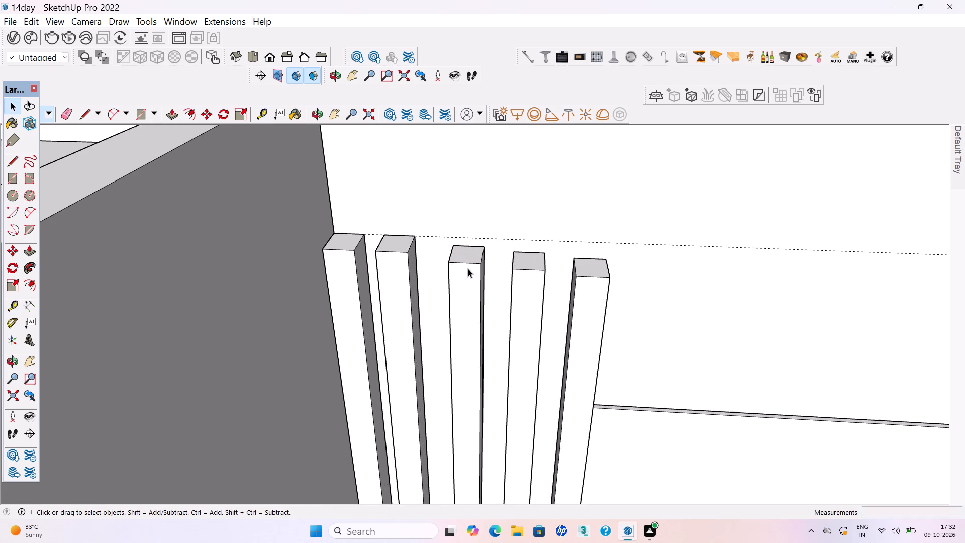
click(468, 268)
key(m)
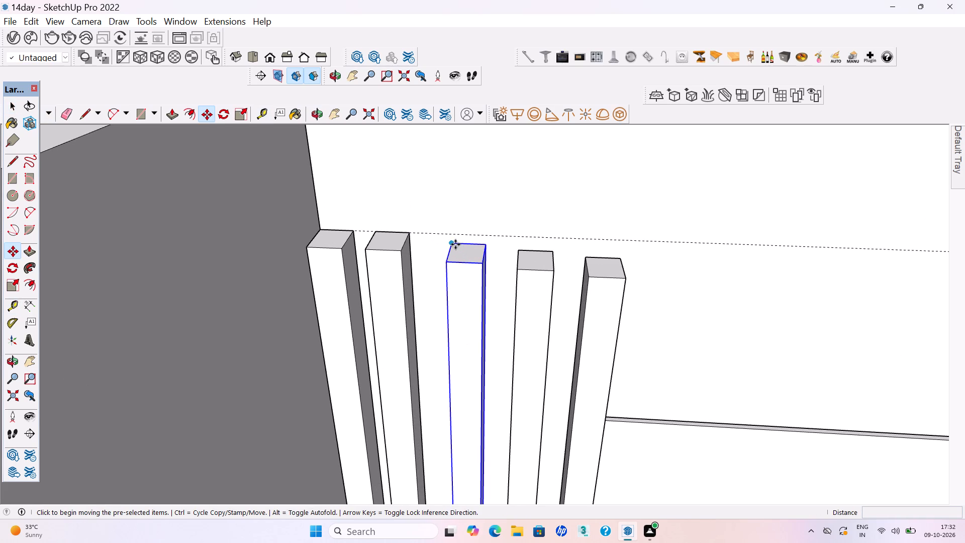
click(453, 243)
click(451, 234)
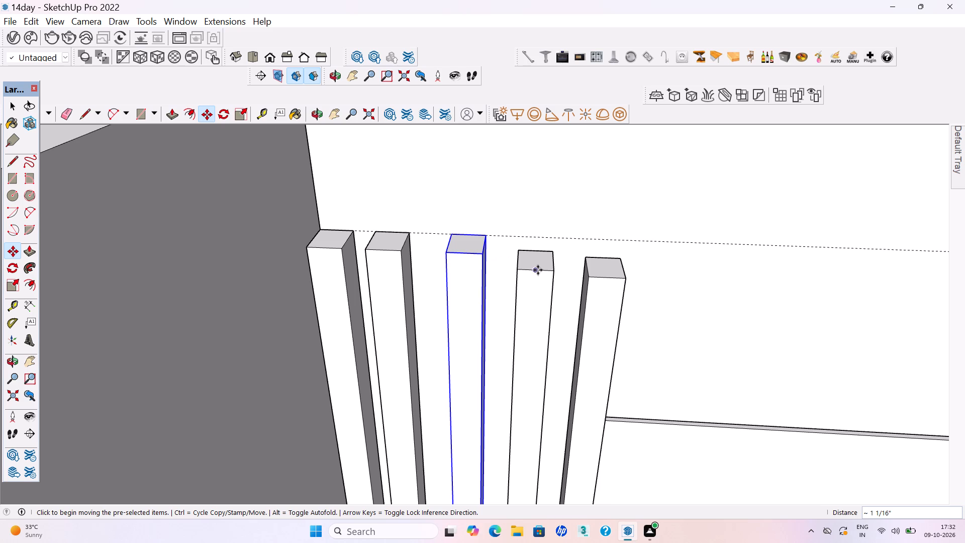
Move the fourth strip up so its top meets the horizontal guide.
key(space)
click(535, 266)
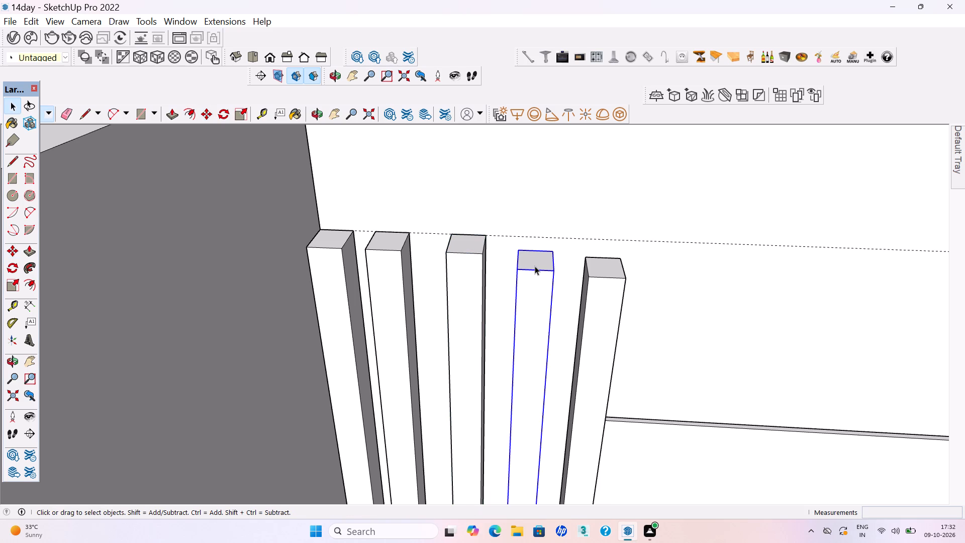
key(m)
click(518, 250)
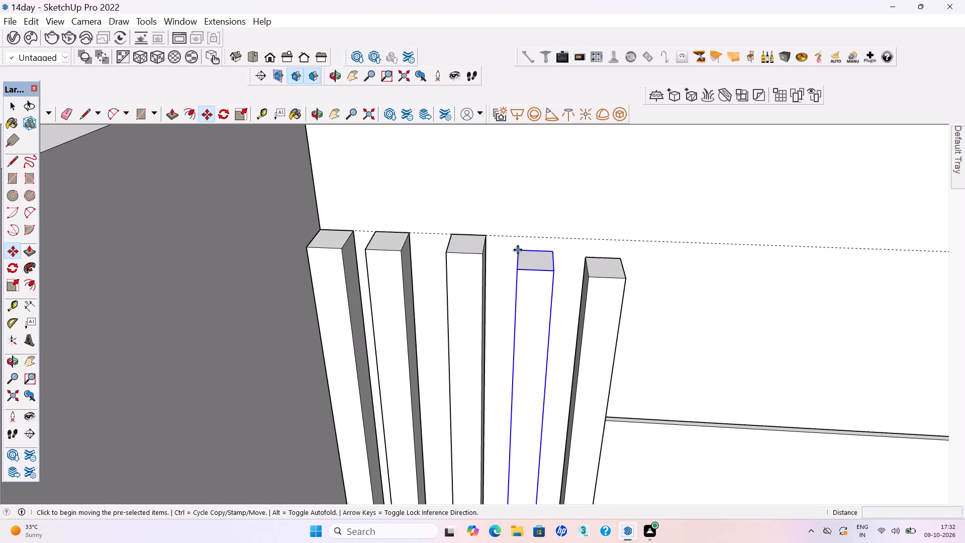
click(514, 234)
Move the fifth strip, nearest the TV unit, up so its top meets the horizontal guide.
key(space)
click(611, 278)
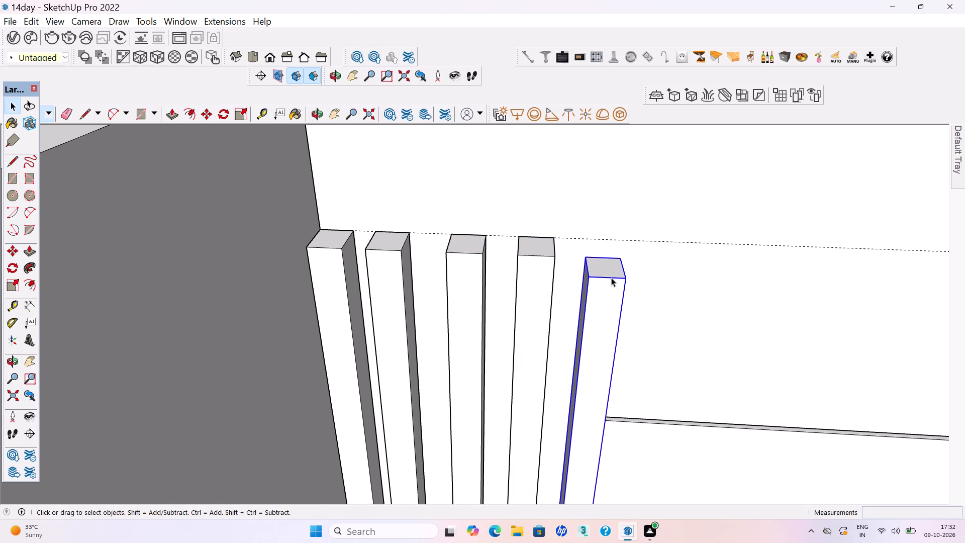
key(m)
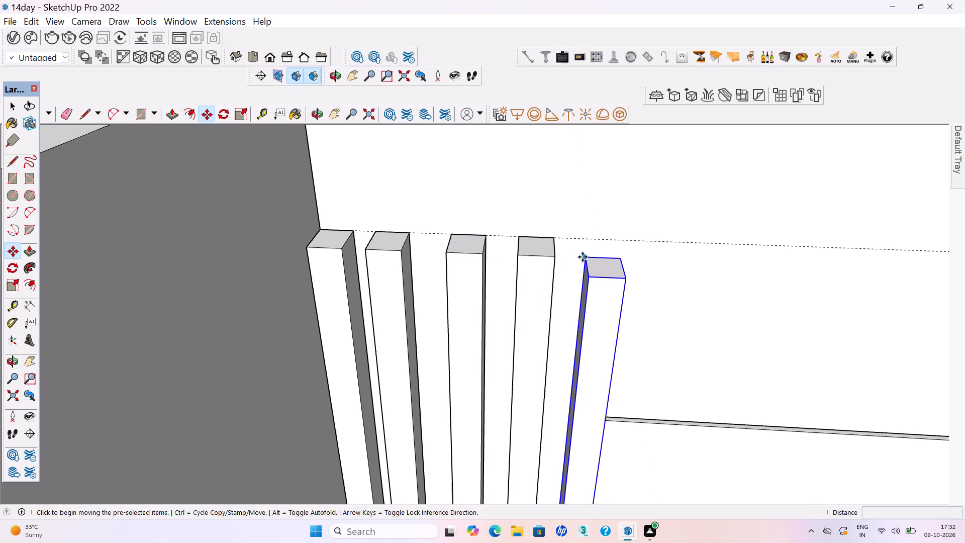
click(583, 257)
click(581, 238)
key(space)
scroll(517, 331, down, 2)
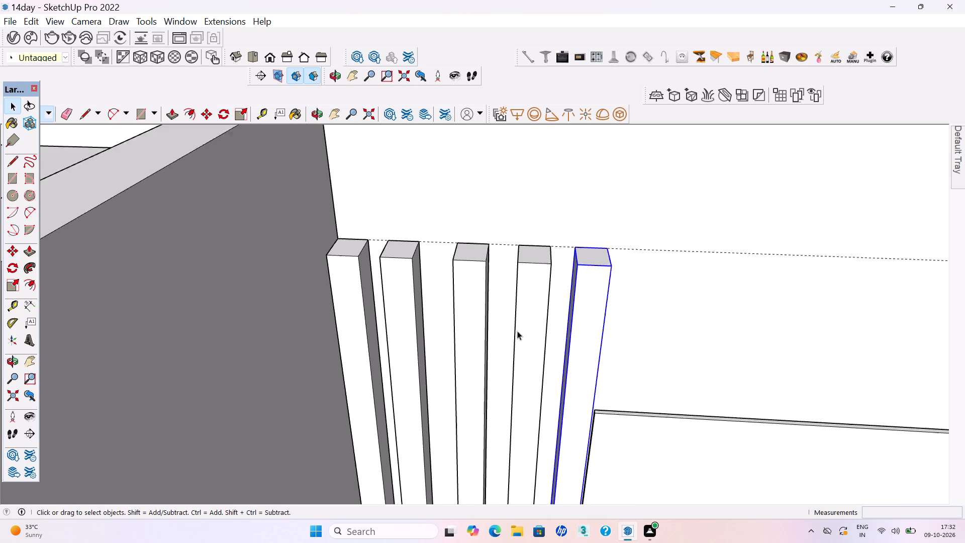
Deselect the strip and save the model with the aligned strips.
scroll(517, 331, down, 18)
click(556, 214)
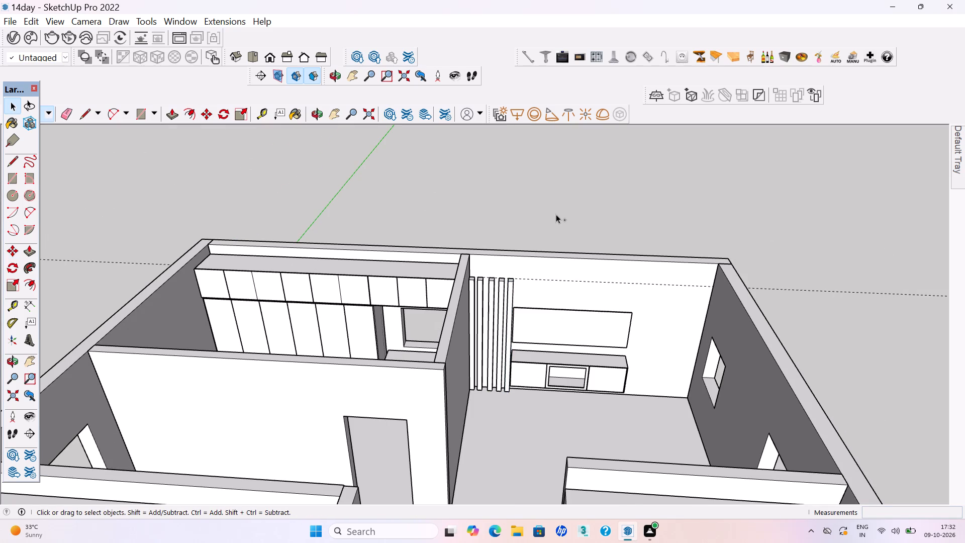
key(ctrl+s)
key(ctrl+s)
key(ctrl+s)
key(ctrl+s)
key(ctrl+s)
key(ctrl+s)
key(ctrl+s)
key(ctrl+s)
key(ctrl+s)
key(ctrl+s)
key(ctrl+s)
key(ctrl+s)
key(ctrl+s)
key(ctrl+s)
key(ctrl+s)
key(ctrl+s)
key(ctrl+s)
key(ctrl+s)
key(ctrl+s)
key(ctrl+s)
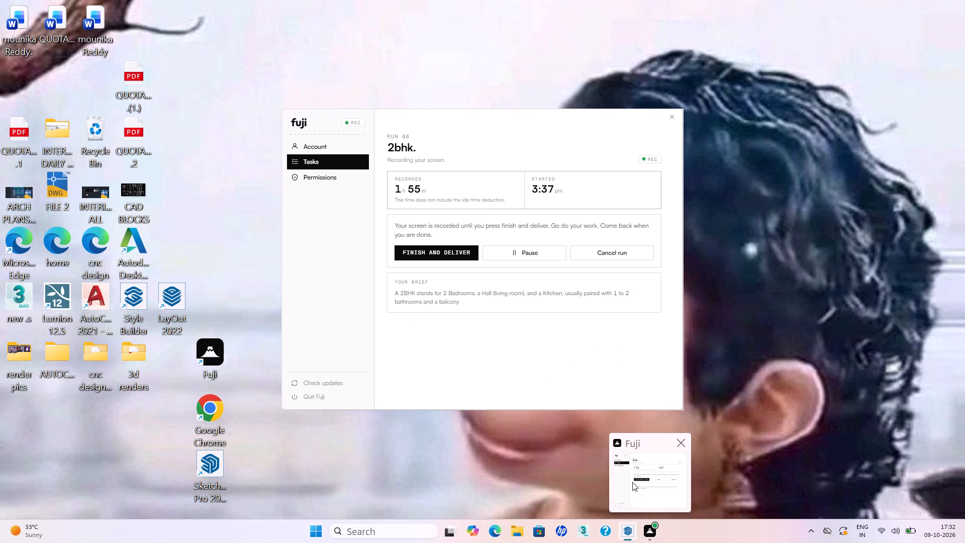
Place two parallel guides 3 1/8" apart across the underside of the bedroom ledge, near its wardrobe-side end.
scroll(484, 250, down, 4)
middle_drag(477, 262, 472, 295)
middle_click(472, 295)
middle_click(472, 295)
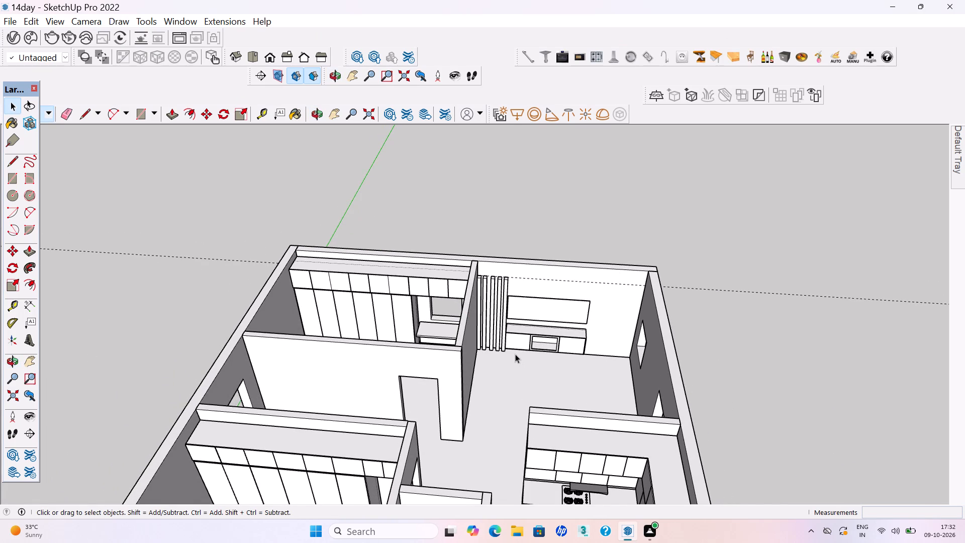
scroll(725, 266, down, 8)
middle_drag(505, 286, 530, 350)
scroll(562, 292, up, 13)
middle_drag(527, 292, 521, 213)
scroll(523, 271, up, 6)
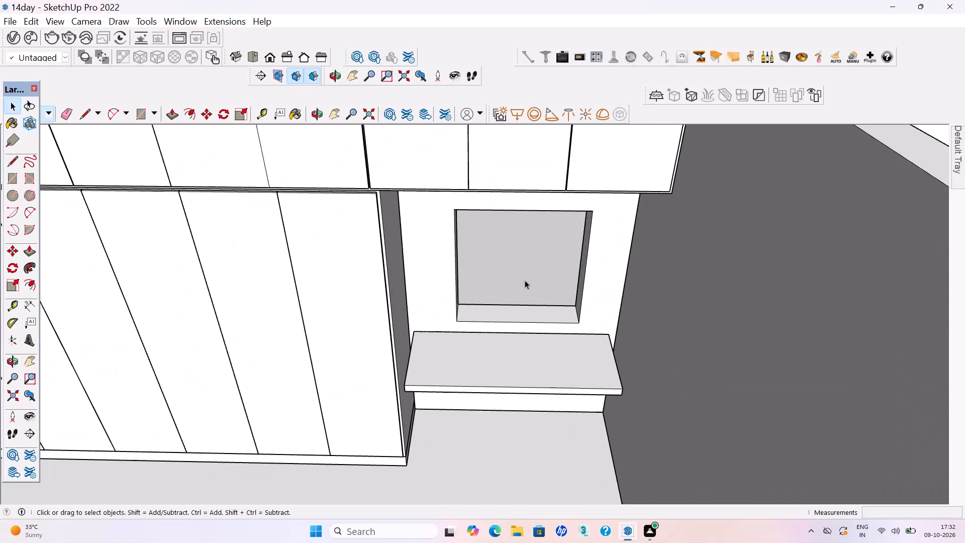
scroll(499, 413, up, 1)
middle_drag(497, 438, 503, 400)
scroll(500, 440, up, 3)
middle_drag(508, 436, 496, 321)
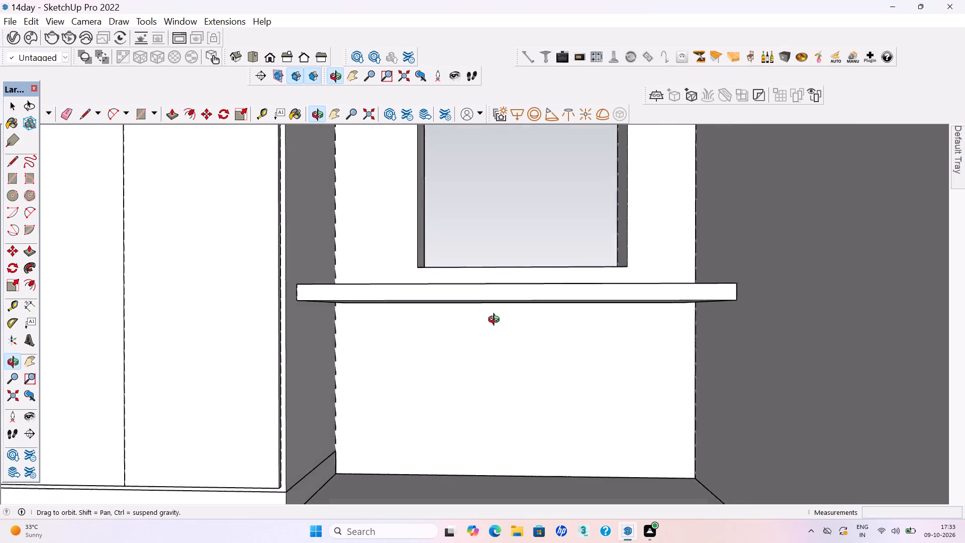
middle_drag(496, 321, 493, 269)
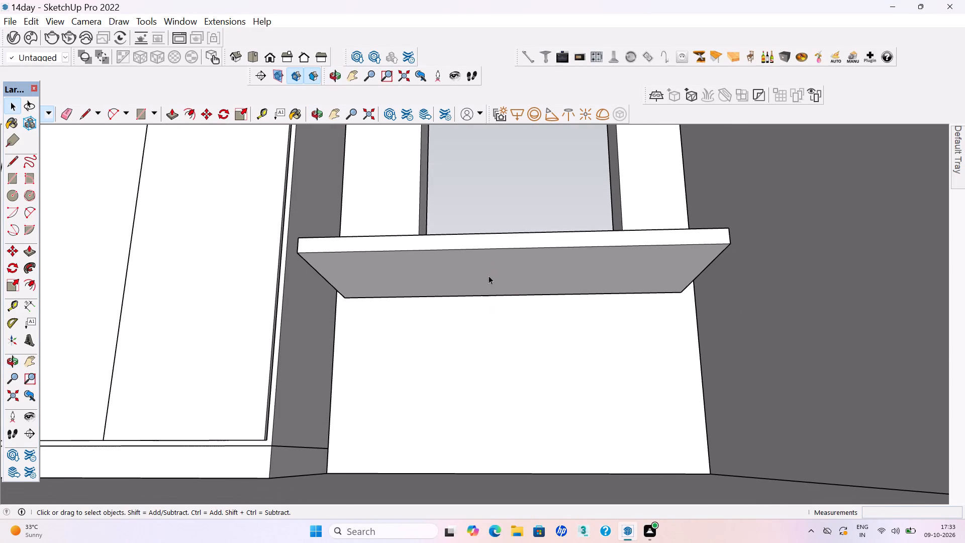
key(t)
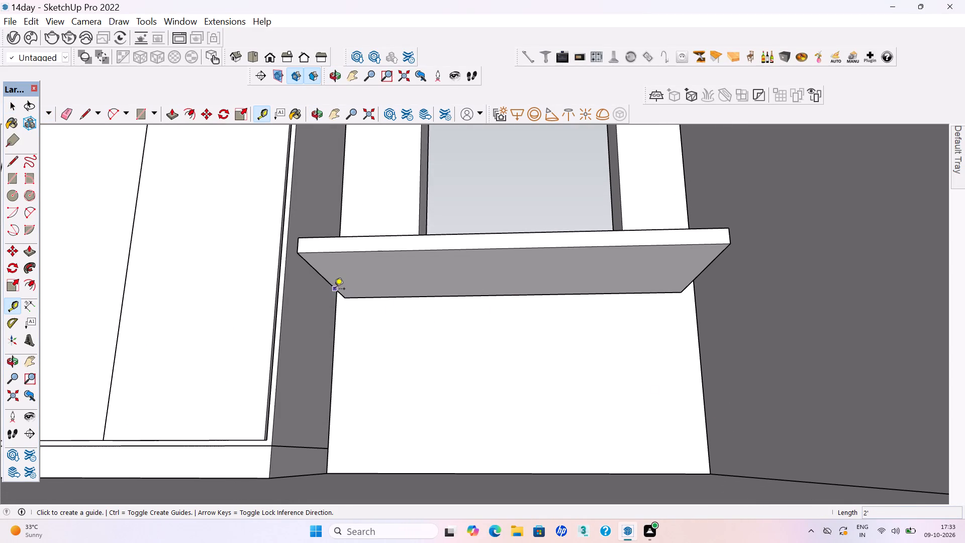
click(334, 290)
click(365, 286)
click(361, 282)
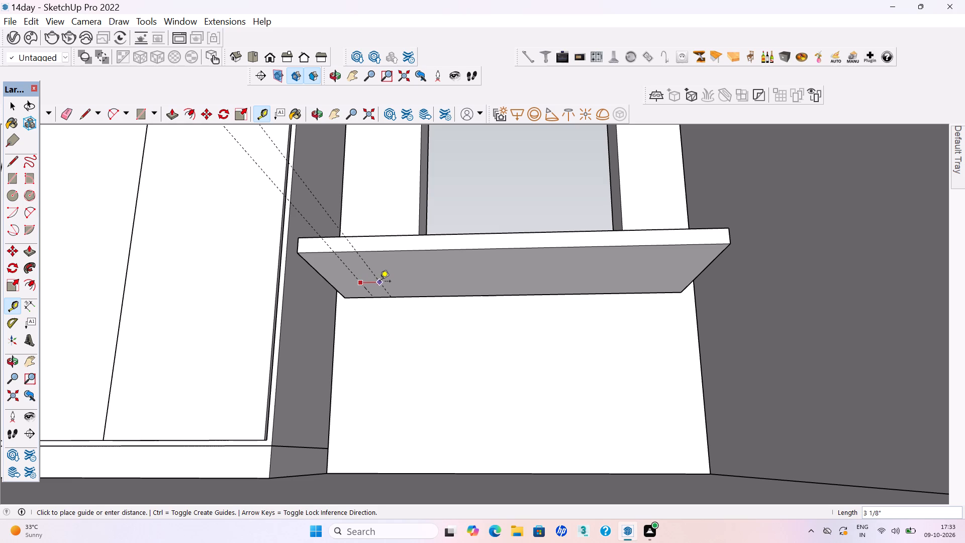
click(380, 282)
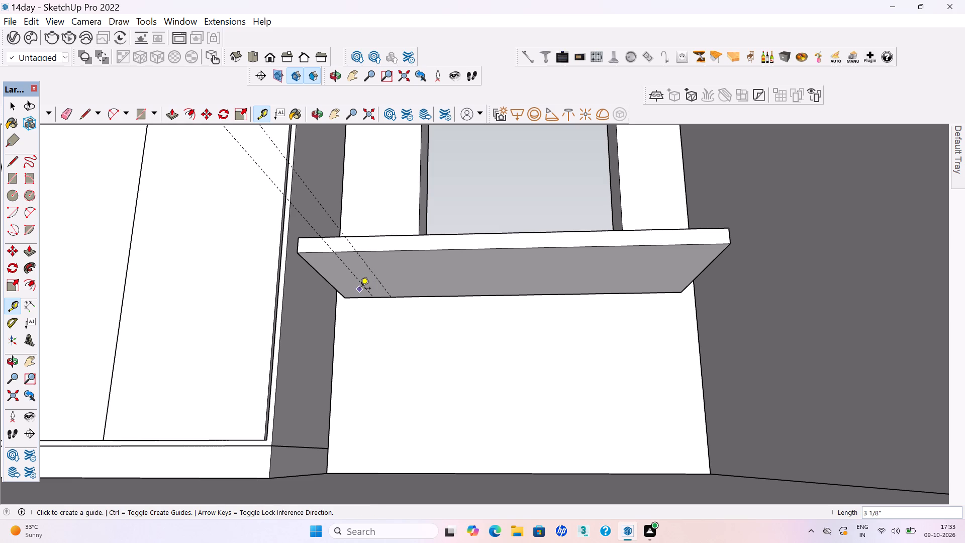
Draw a 3 1/8" by 2' rectangle between the guides on the ledge's underside and make it a group.
key(r)
click(389, 299)
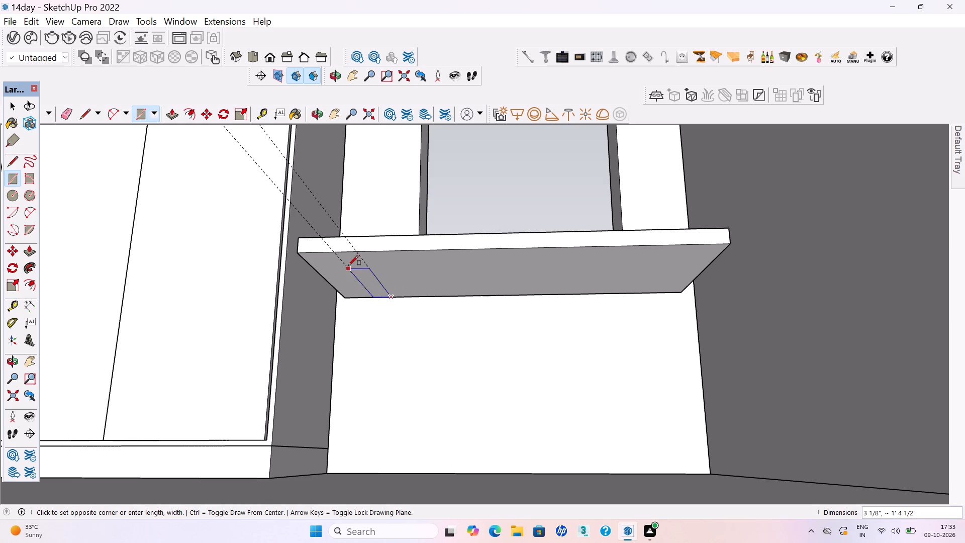
click(334, 252)
key(space)
double_click(365, 273)
right_click(365, 273)
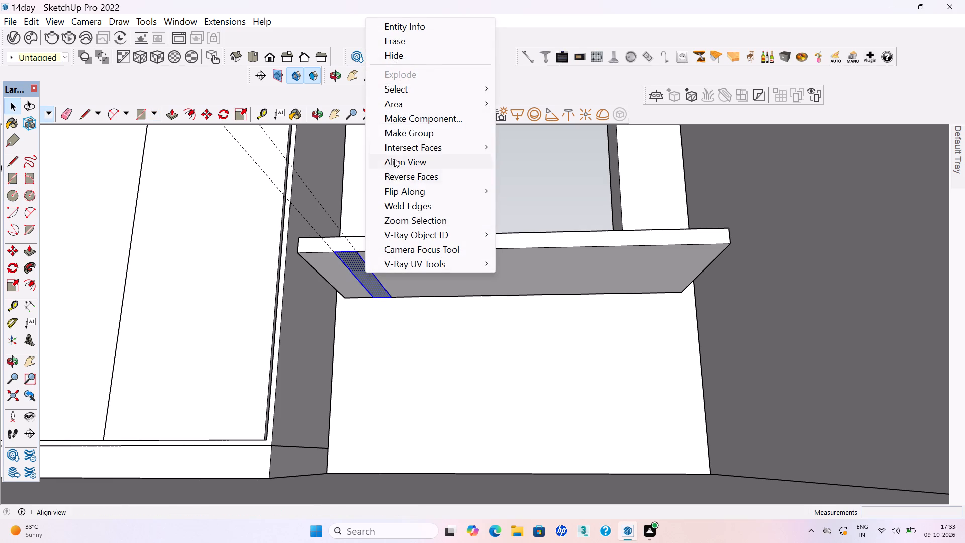
click(399, 134)
click(449, 197)
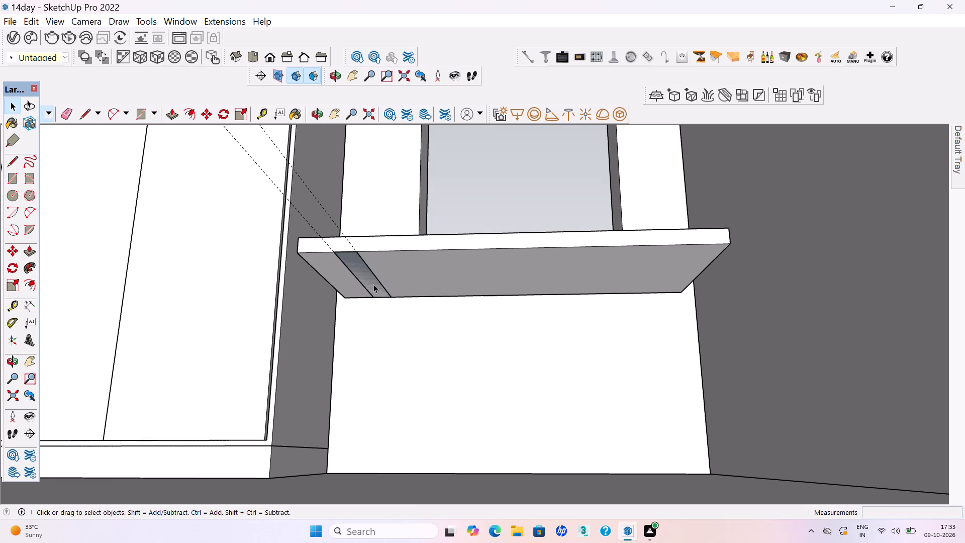
Examine the house from above, looking over the bedroom wardrobe, the ledge and the adjoining TV wall.
scroll(439, 321, down, 7)
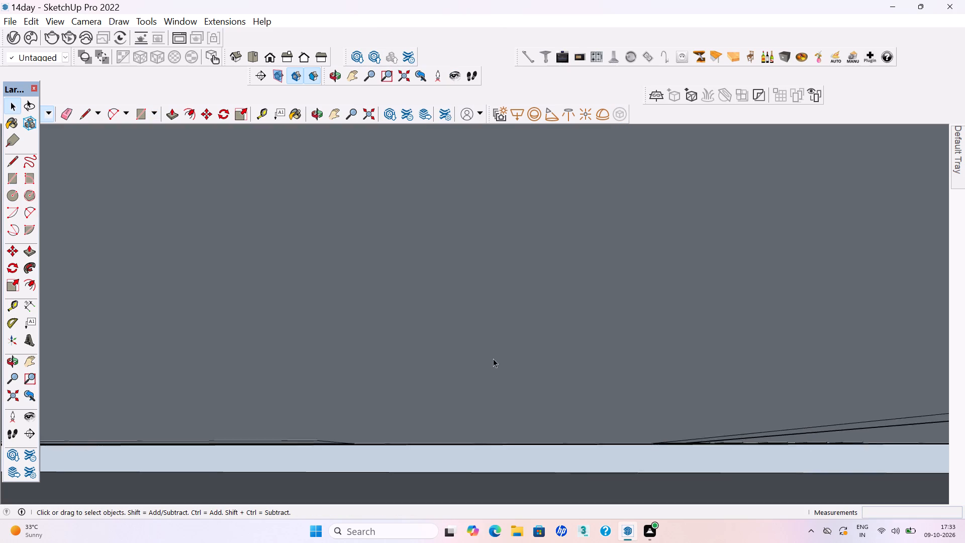
scroll(493, 358, down, 20)
scroll(493, 358, down, 13)
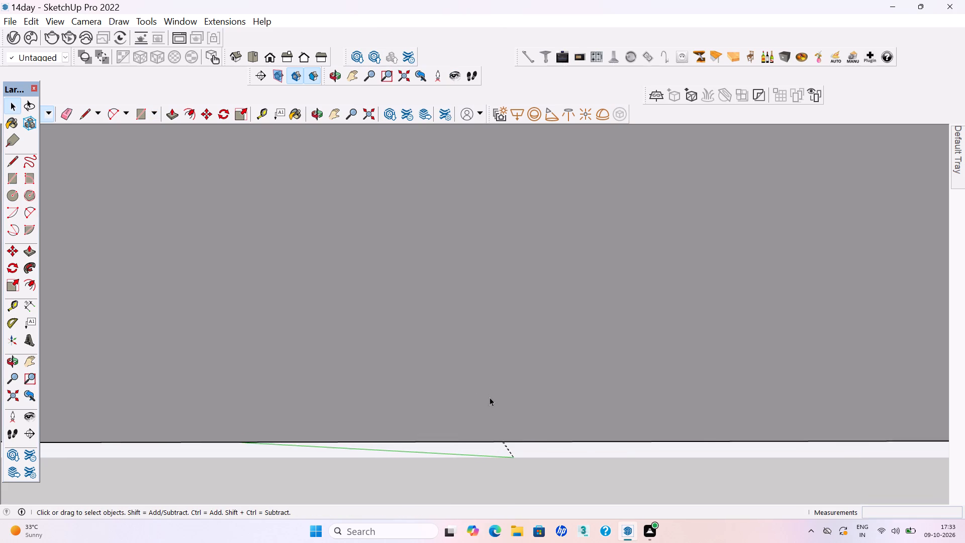
scroll(490, 397, down, 20)
scroll(490, 397, down, 12)
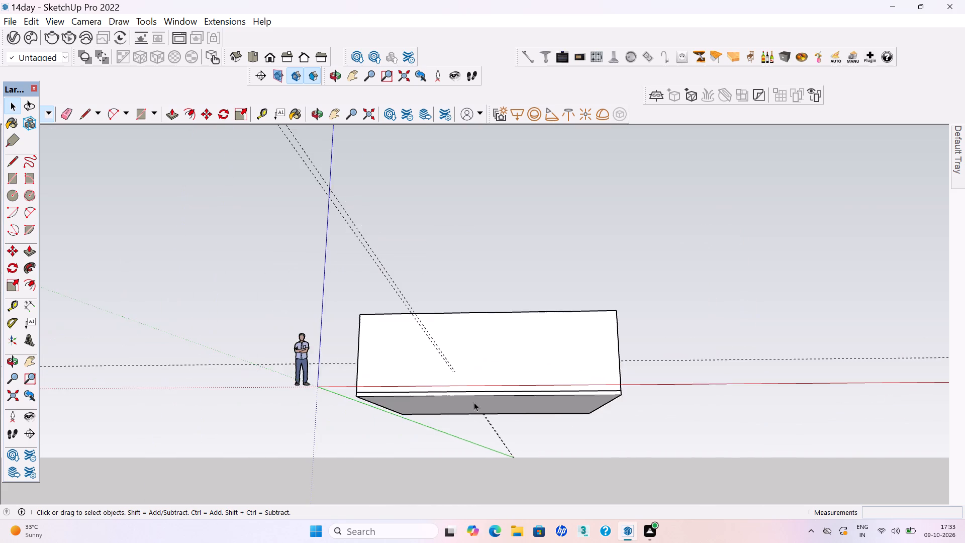
scroll(474, 402, down, 2)
middle_drag(470, 377, 482, 541)
click(597, 364)
scroll(437, 305, up, 8)
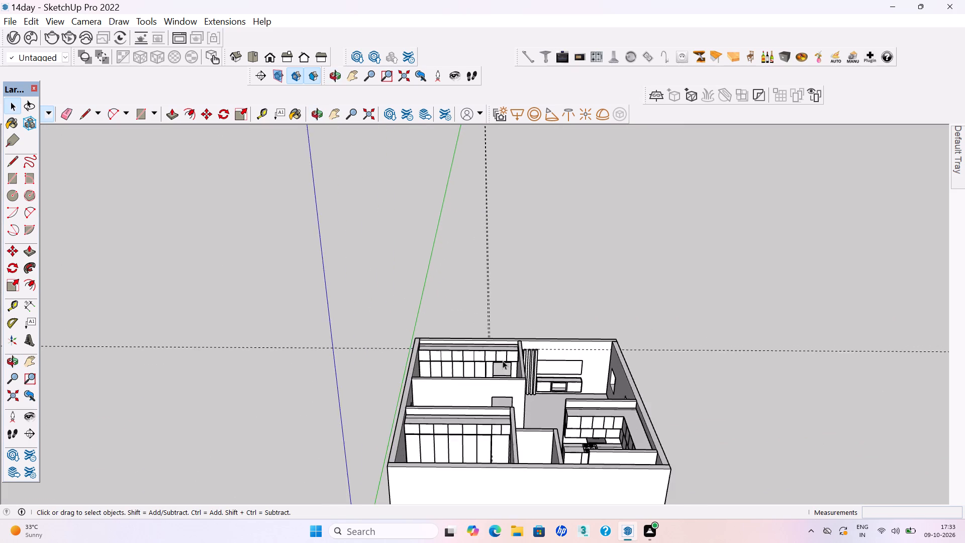
scroll(503, 360, up, 2)
middle_drag(501, 368, 490, 452)
scroll(497, 379, up, 14)
middle_drag(488, 389, 488, 420)
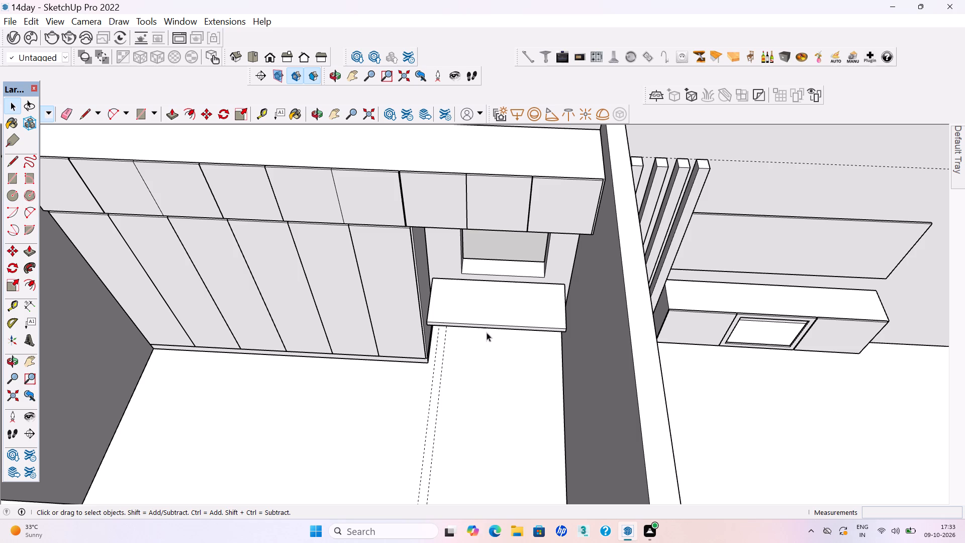
scroll(437, 358, down, 4)
middle_drag(440, 353, 440, 318)
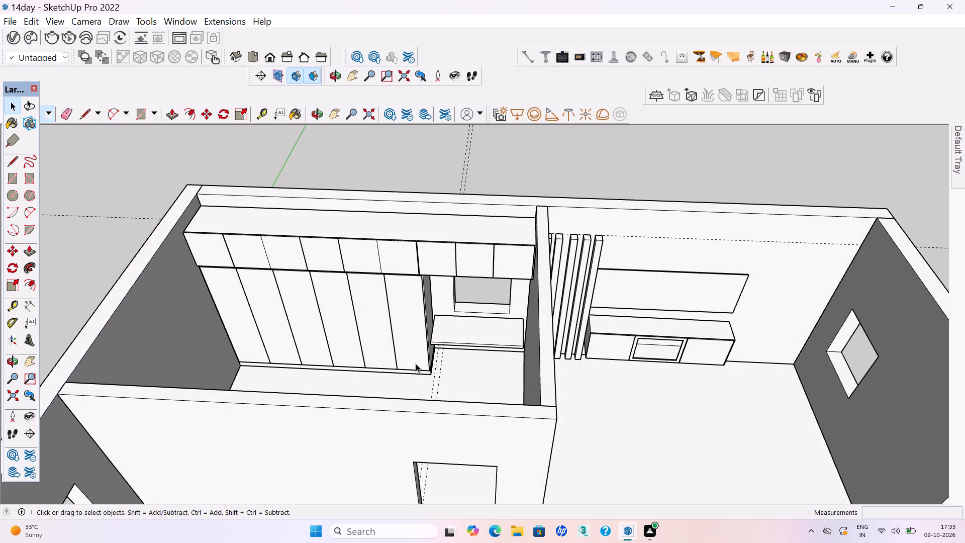
Place two vertical guides 3 1/8" apart on the wall below the ledge, aligned with the underside rectangle's edges.
scroll(444, 363, up, 3)
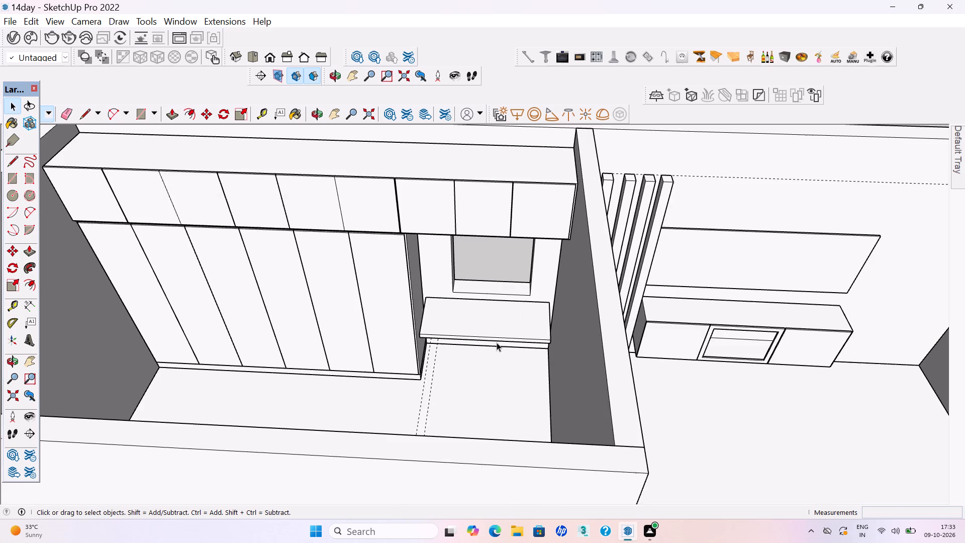
scroll(500, 339, up, 9)
middle_drag(498, 338, 526, 266)
scroll(529, 282, up, 4)
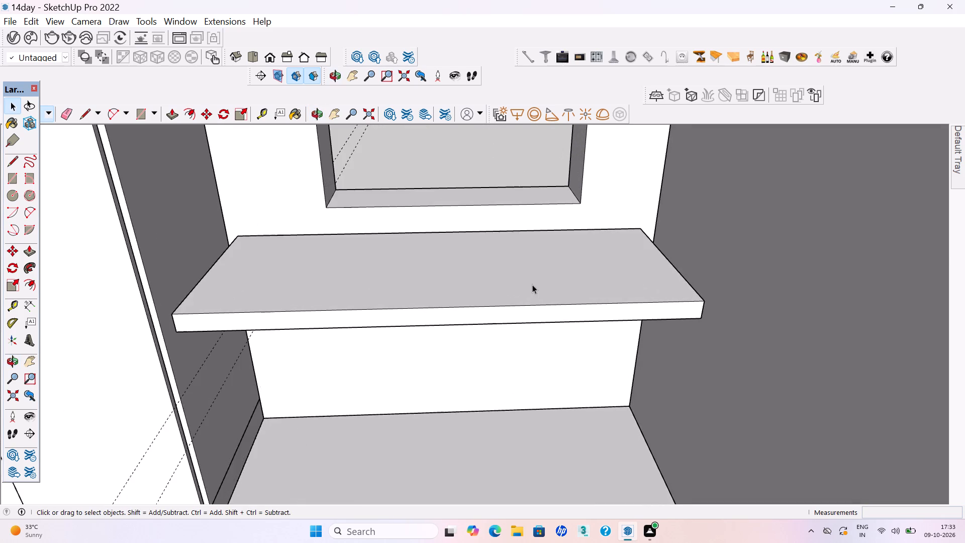
middle_drag(542, 325, 533, 193)
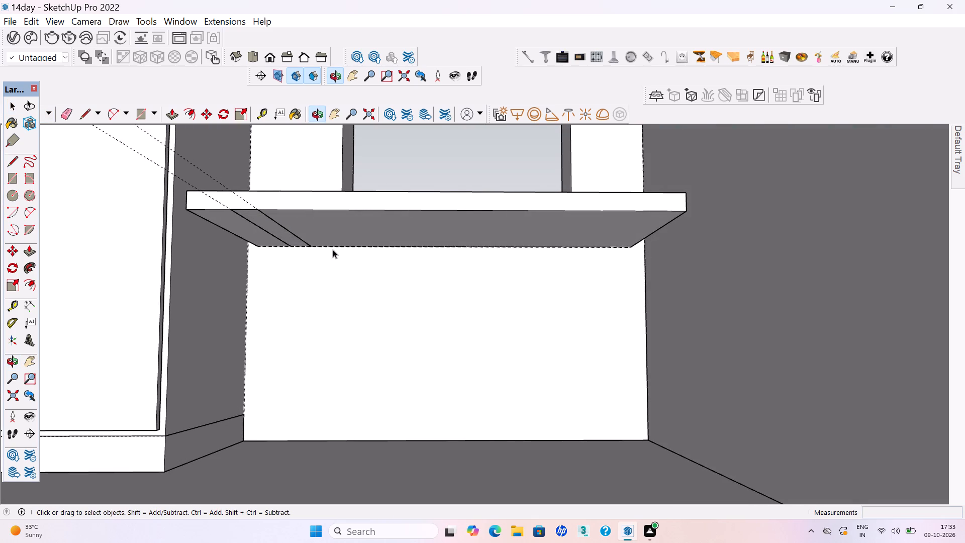
click(284, 236)
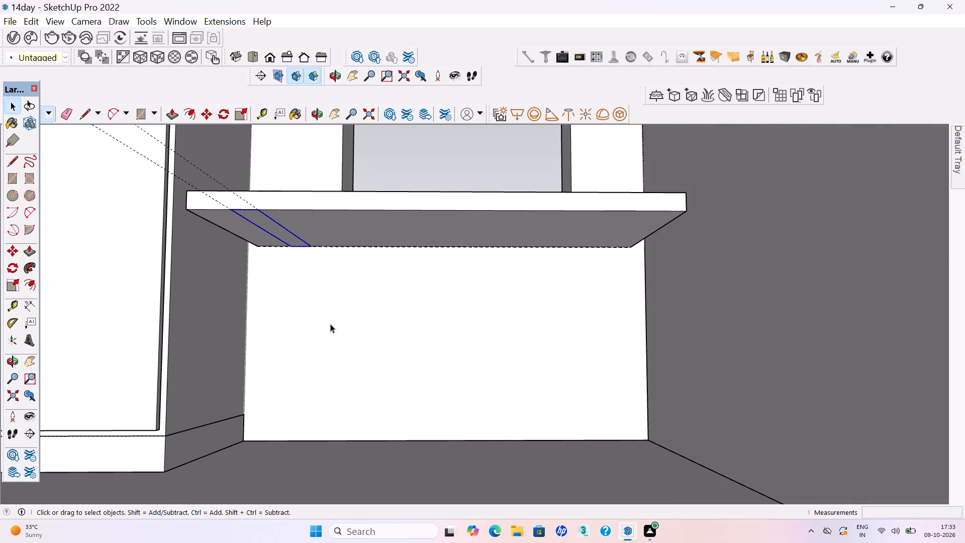
key(t)
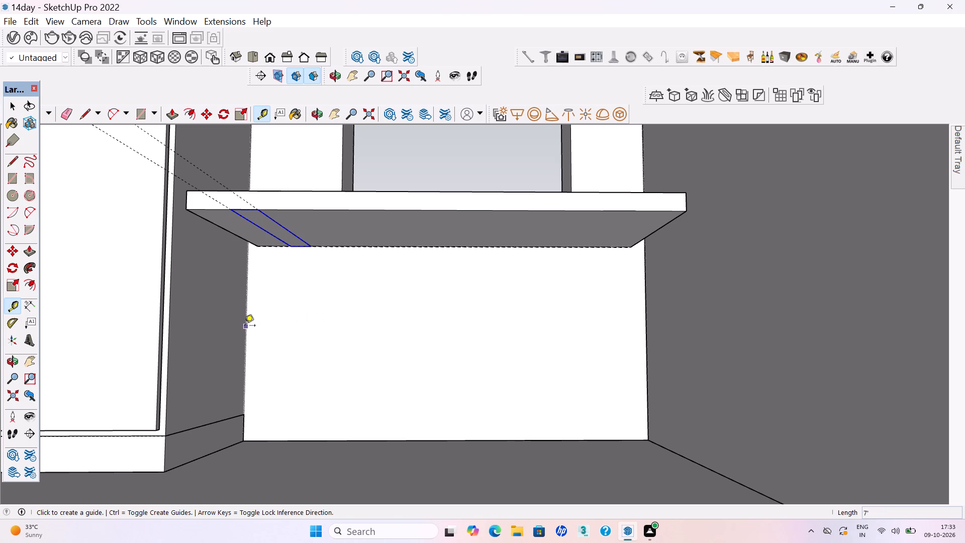
click(245, 326)
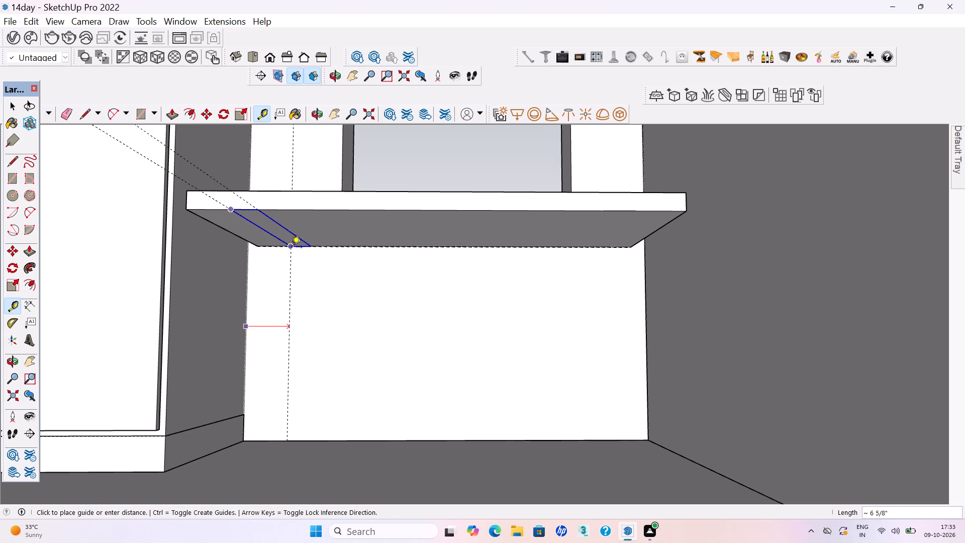
click(292, 248)
click(292, 280)
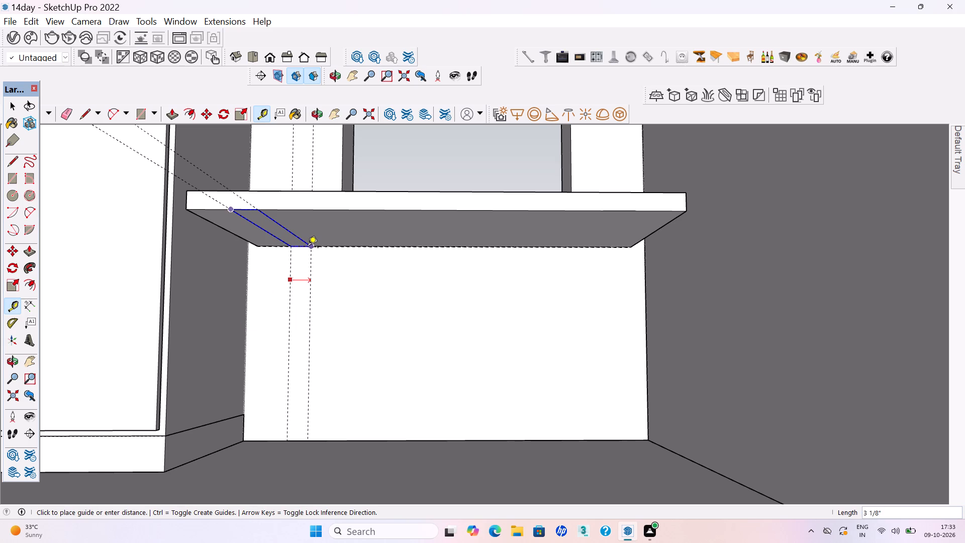
click(308, 248)
Draw a 3 1/8" by 2' 5 7/8" rectangle between the wall guides, from floor to ledge, and make it a group.
key(space)
key(r)
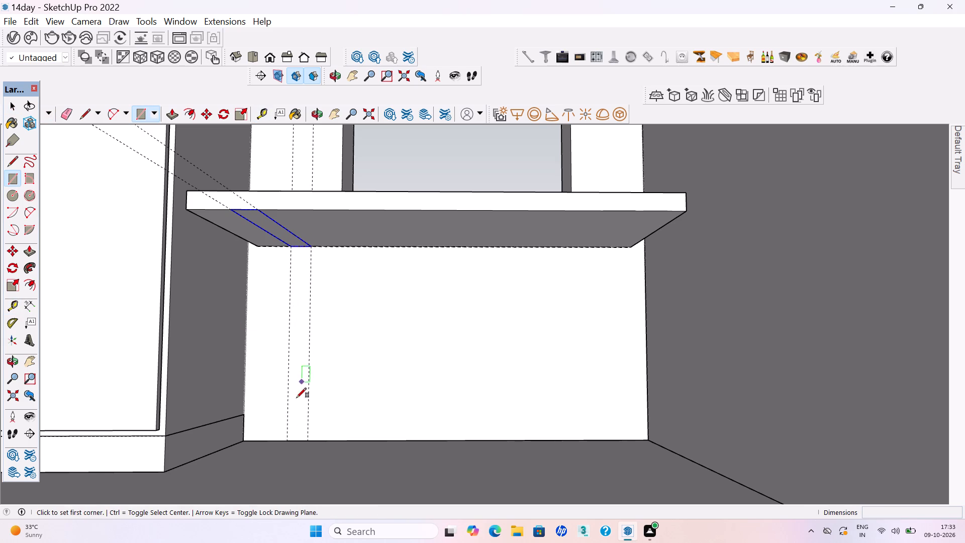
click(287, 438)
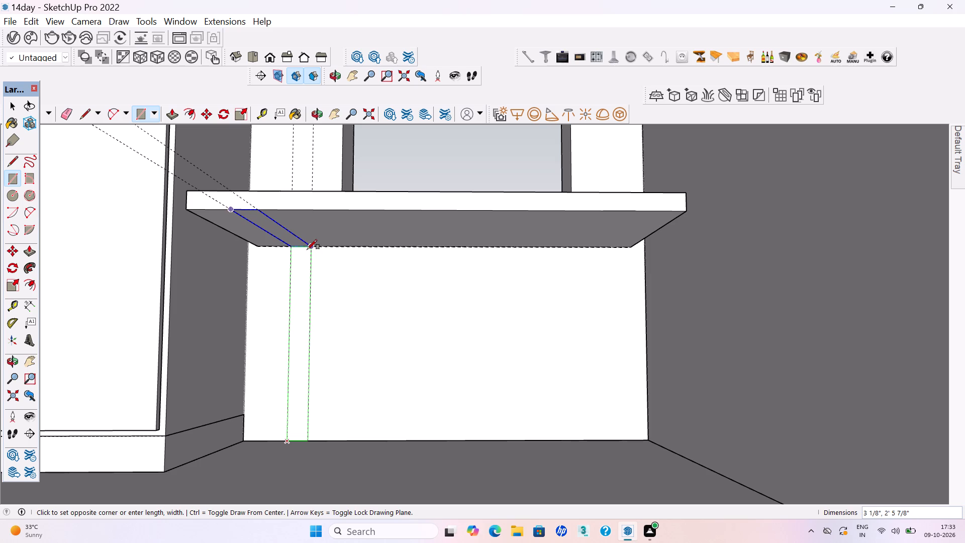
click(307, 249)
key(space)
double_click(302, 314)
right_click(303, 314)
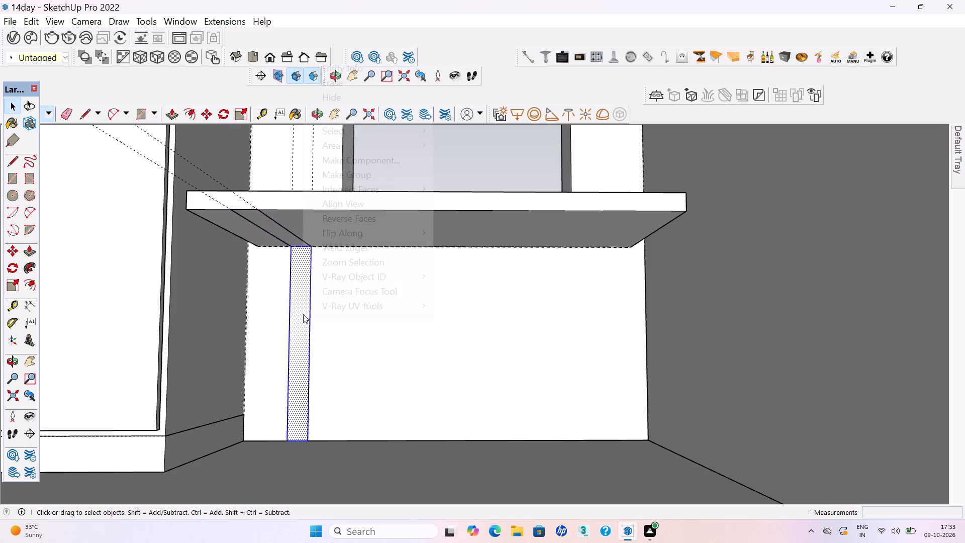
click(333, 177)
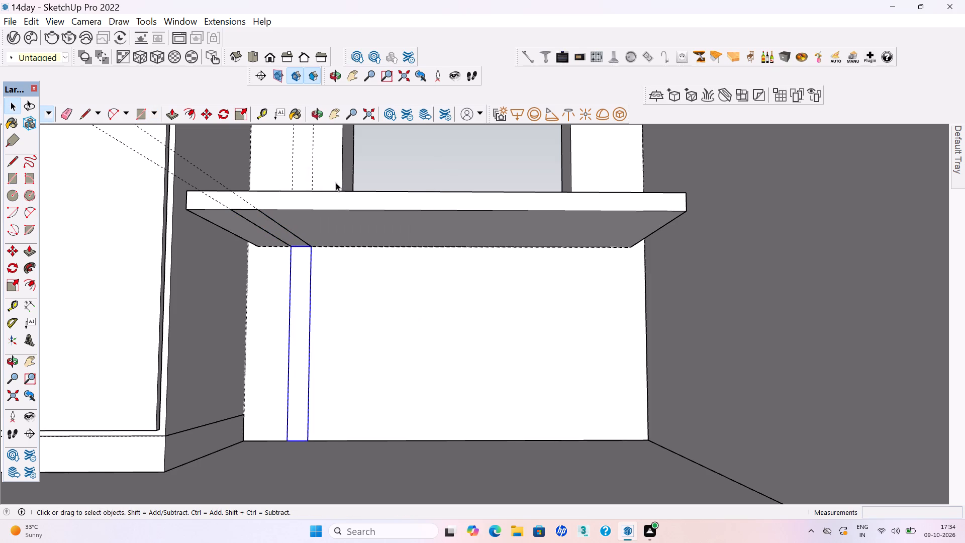
Place guides across the ledge's underside at the end away from the wardrobe, about 2 7/8" in and another 2 1/16" further.
key(t)
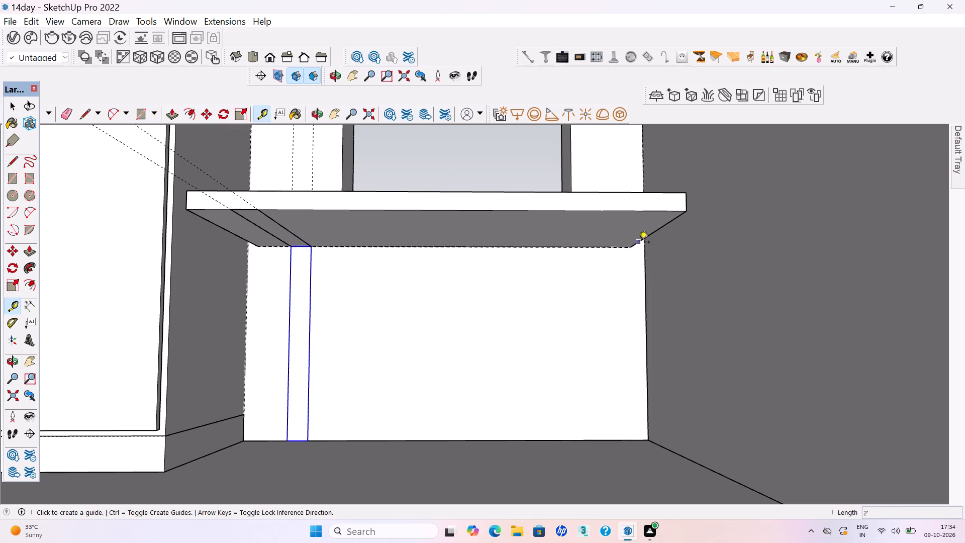
click(650, 234)
click(633, 232)
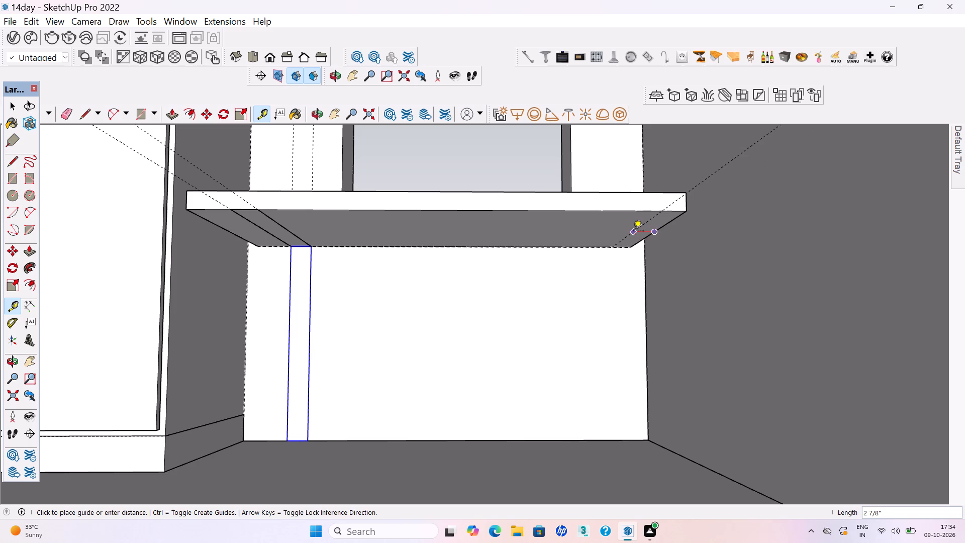
click(631, 233)
click(617, 233)
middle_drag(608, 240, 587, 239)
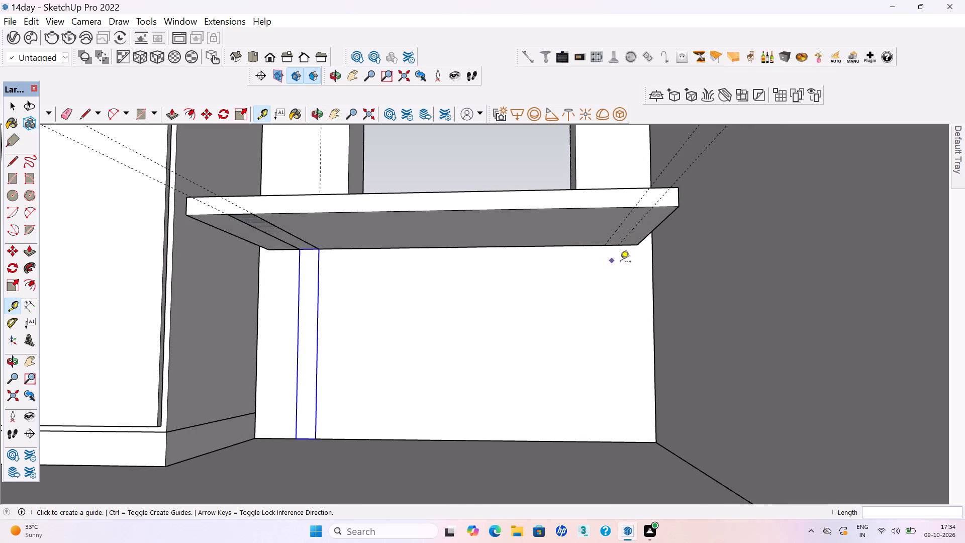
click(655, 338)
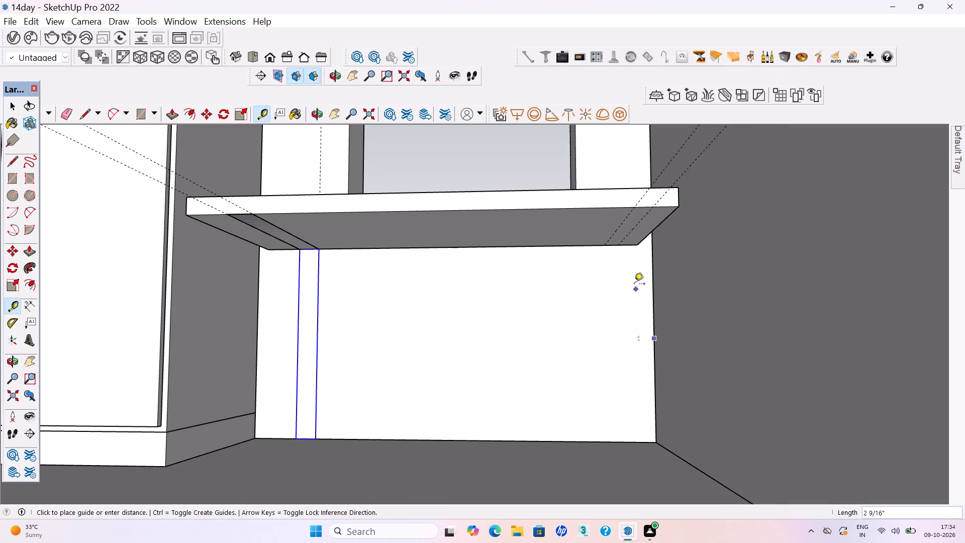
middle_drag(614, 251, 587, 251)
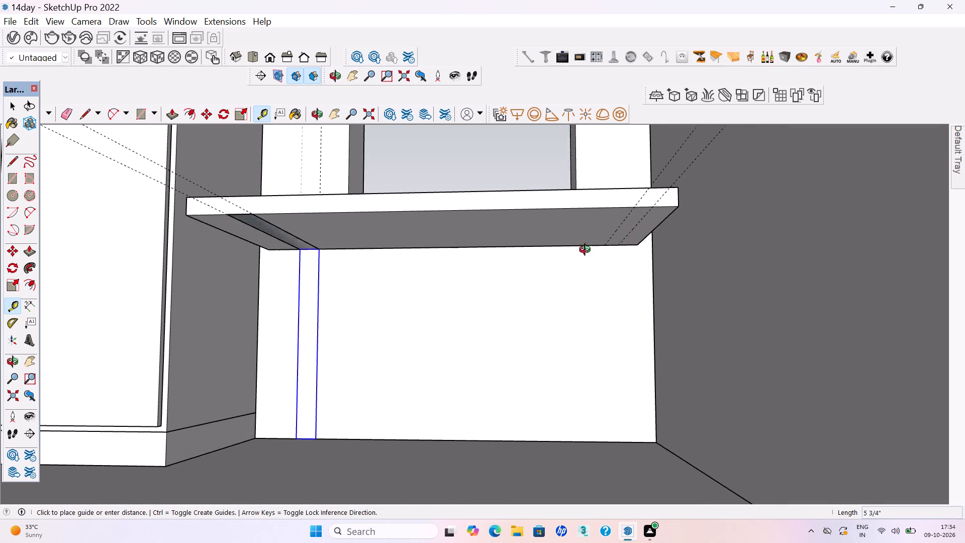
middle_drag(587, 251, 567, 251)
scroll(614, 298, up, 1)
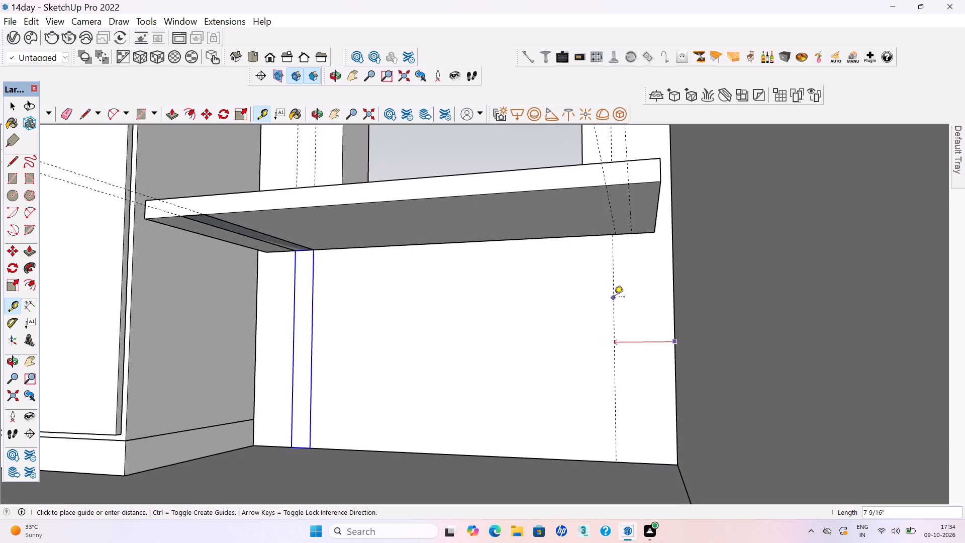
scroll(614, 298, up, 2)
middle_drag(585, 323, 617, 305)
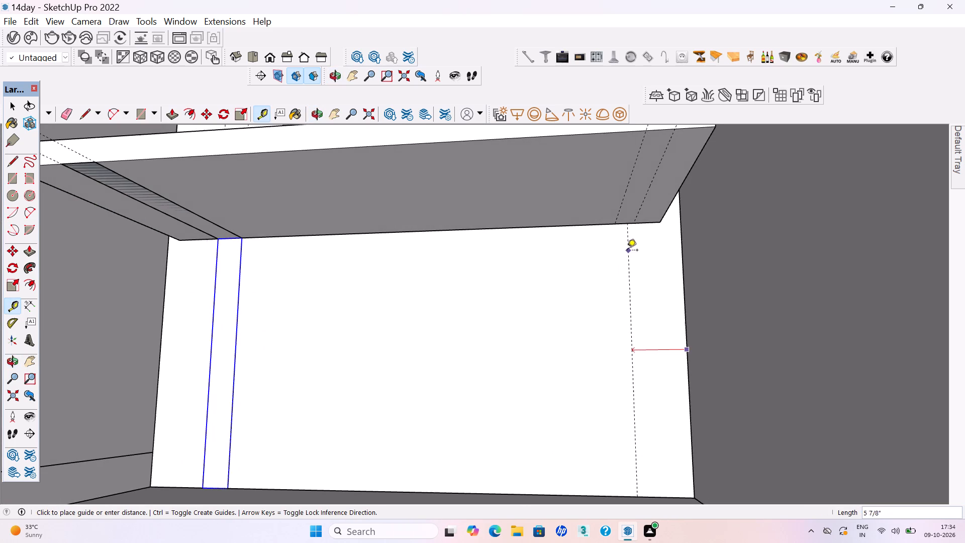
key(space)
Place two vertical guides about 2 3/16" apart on the wall below the ledge, starting at the inner underside guide opposite the first strip.
key(t)
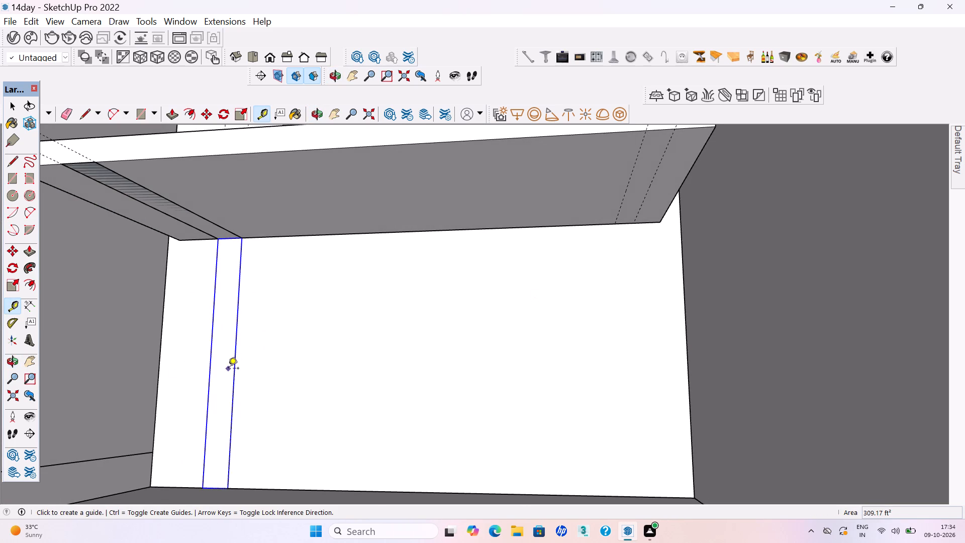
click(232, 370)
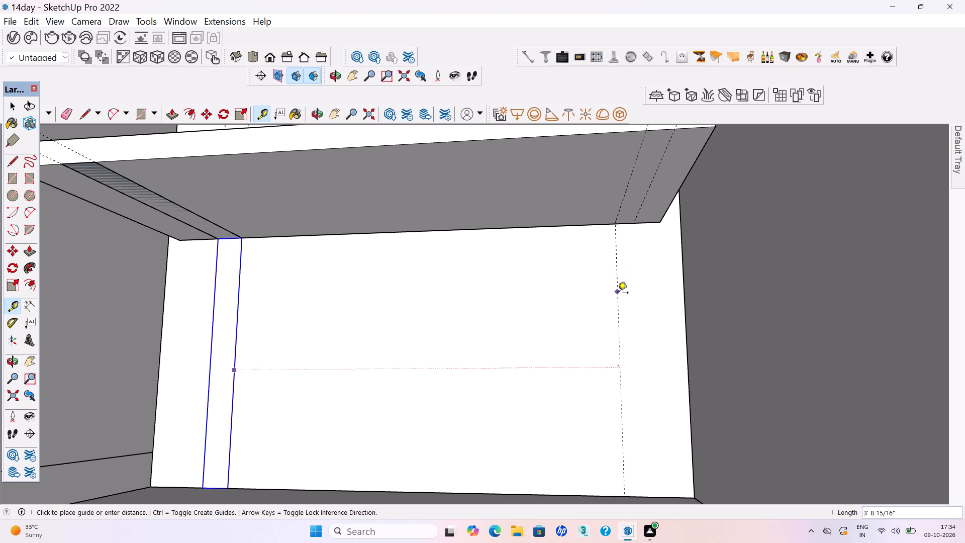
click(617, 225)
click(617, 265)
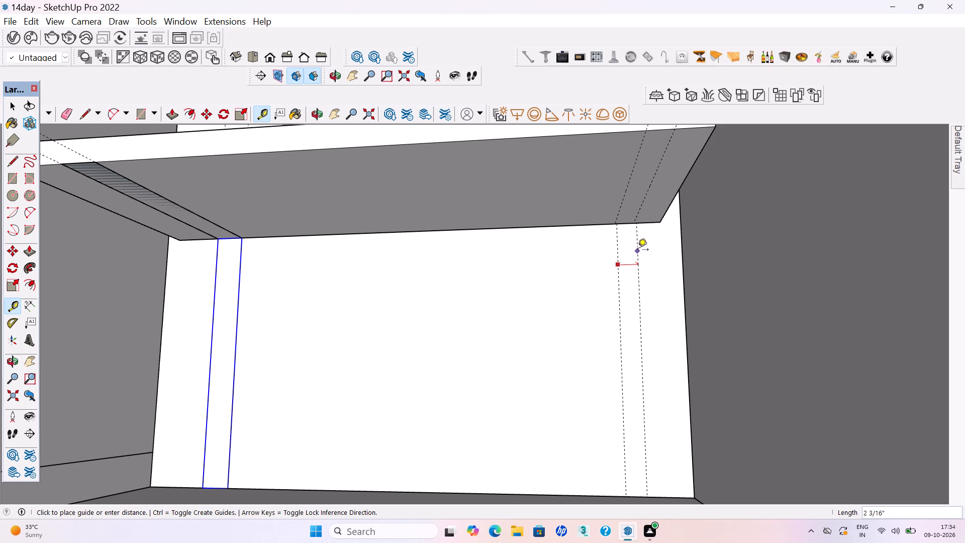
click(638, 249)
key(space)
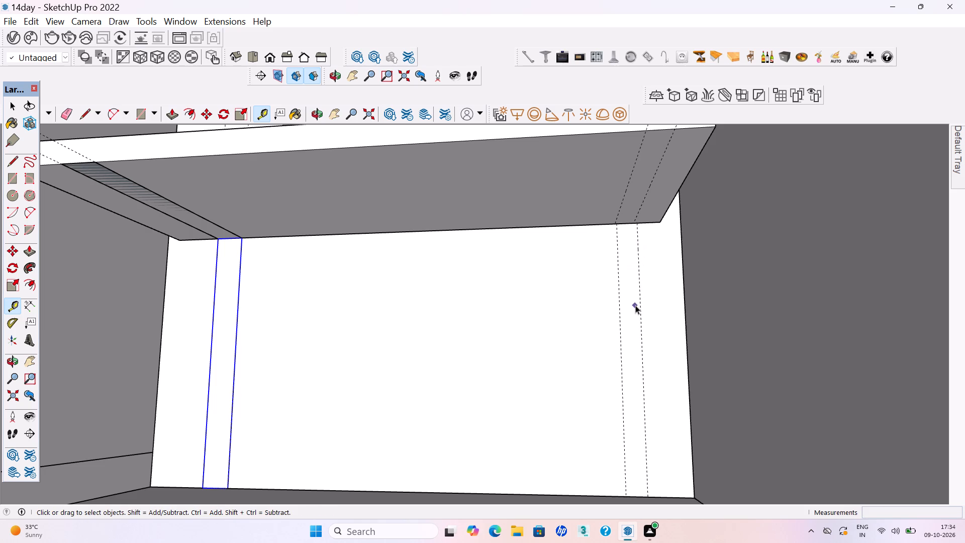
Draw a 2 7/16" by 2' 5 7/8" rectangle on the wall along the new guides, from ledge to floor, and make it a group.
text(r)
click(614, 224)
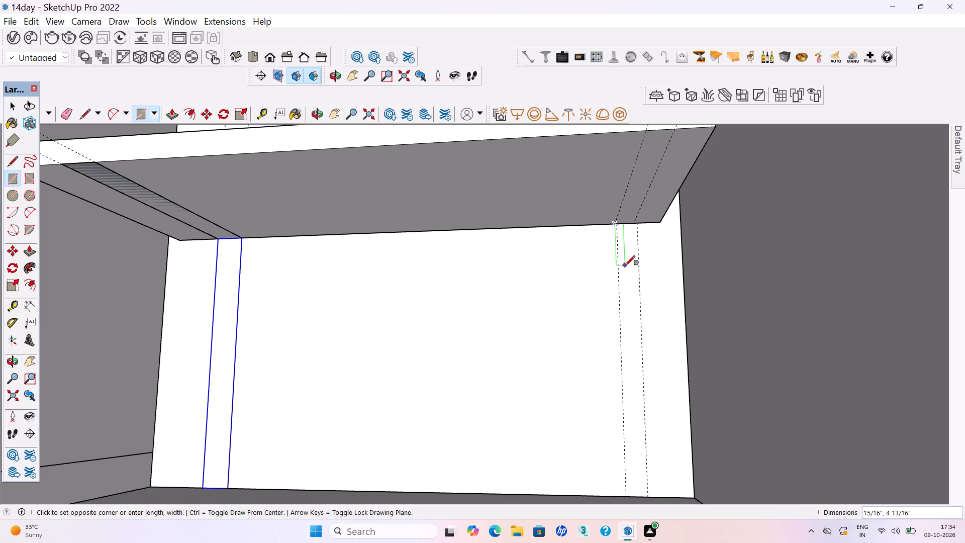
scroll(625, 265, down, 2)
click(645, 455)
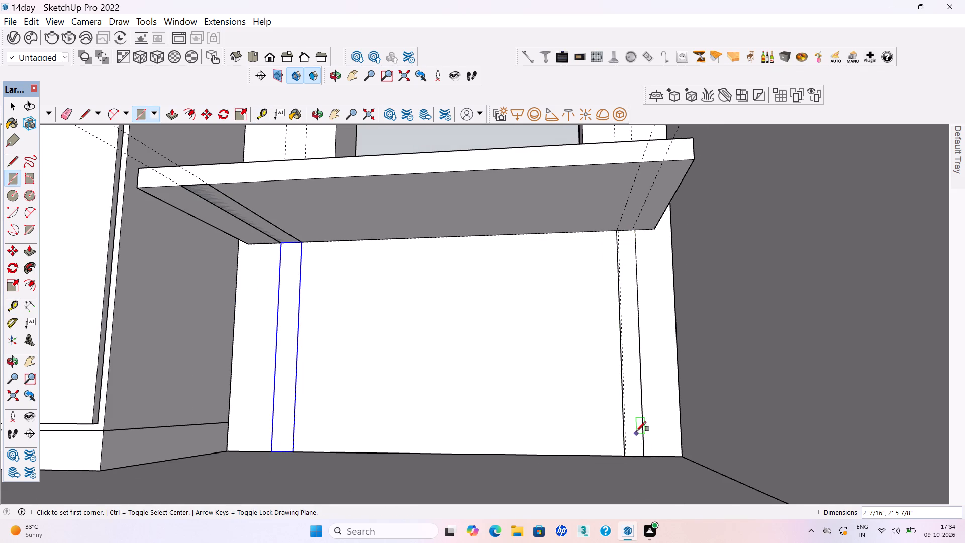
key(space)
double_click(633, 416)
right_click(634, 415)
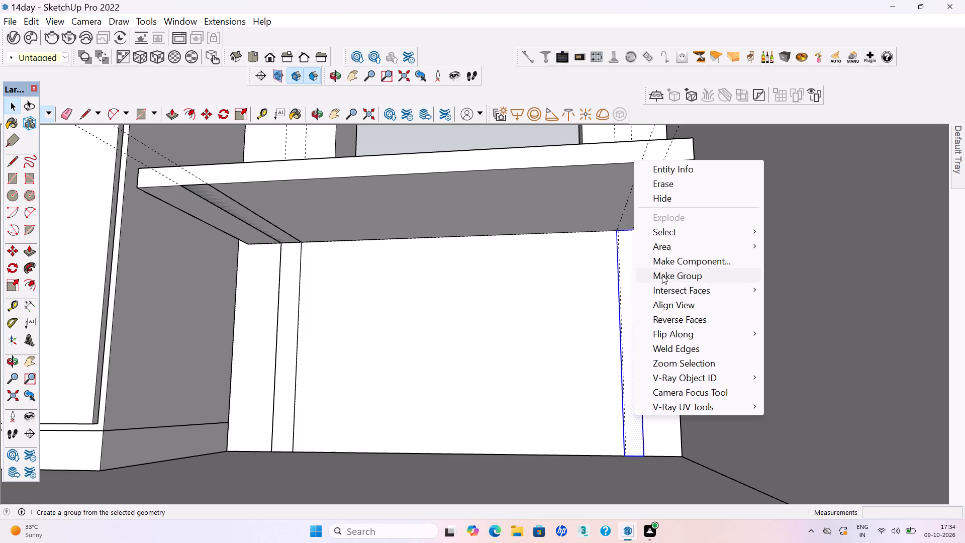
click(662, 275)
Draw a rectangle about 2 1/16" by 2' between the guides on the ledge's underside and make it a group.
key(r)
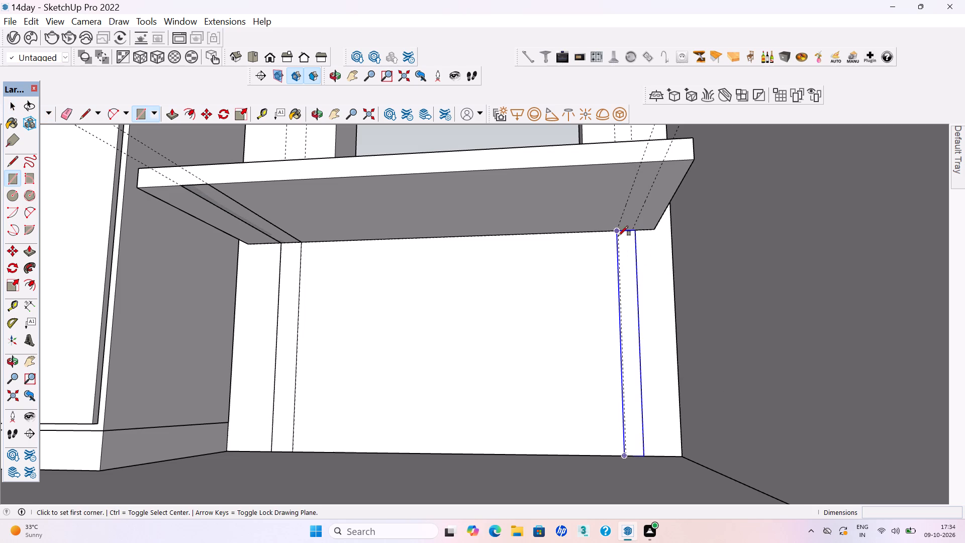
click(619, 232)
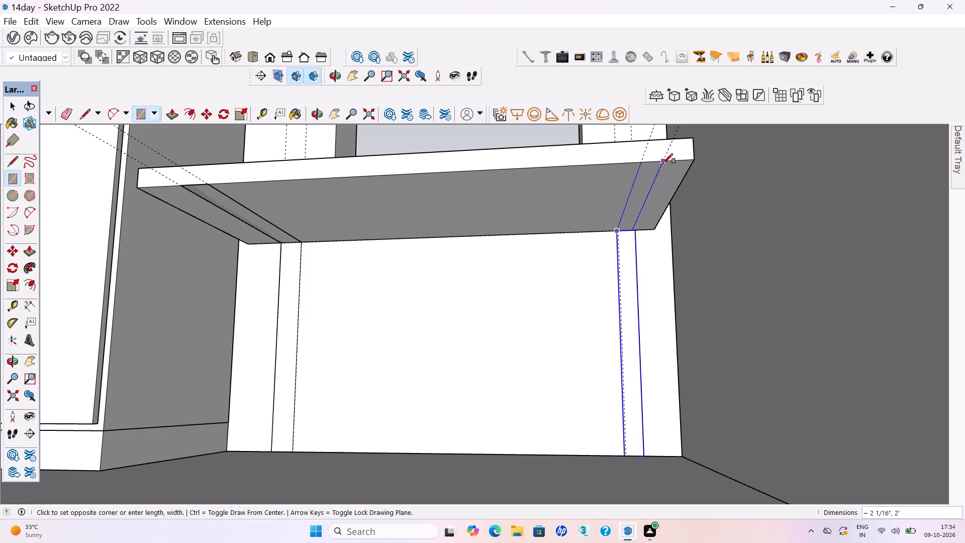
click(663, 163)
key(space)
double_click(638, 196)
right_click(638, 196)
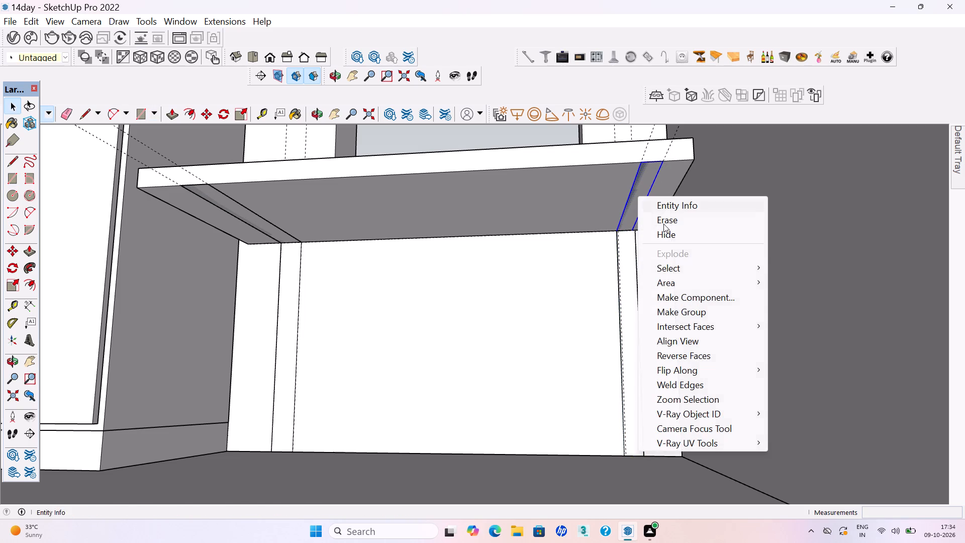
click(671, 312)
Clear the selection and save the house model.
scroll(519, 329, down, 5)
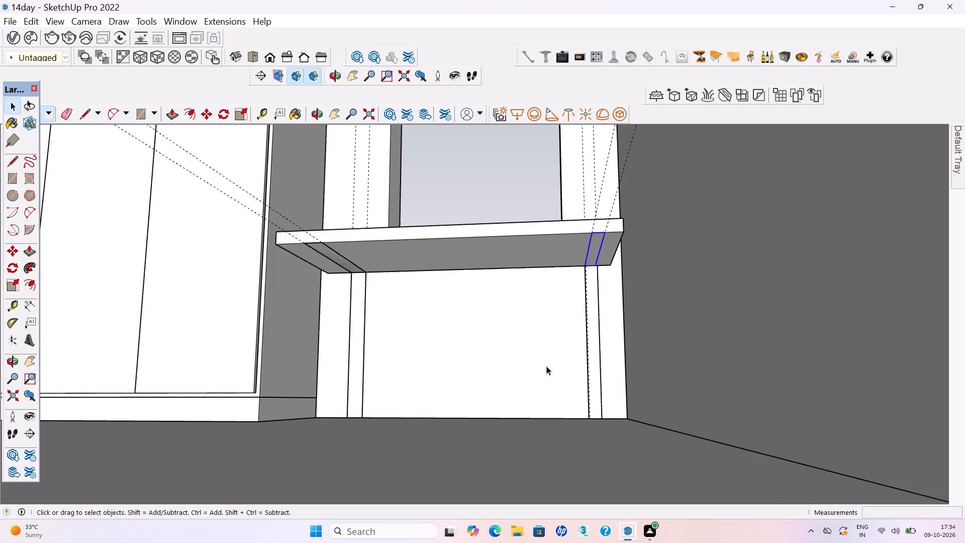
scroll(546, 366, down, 20)
scroll(546, 366, down, 16)
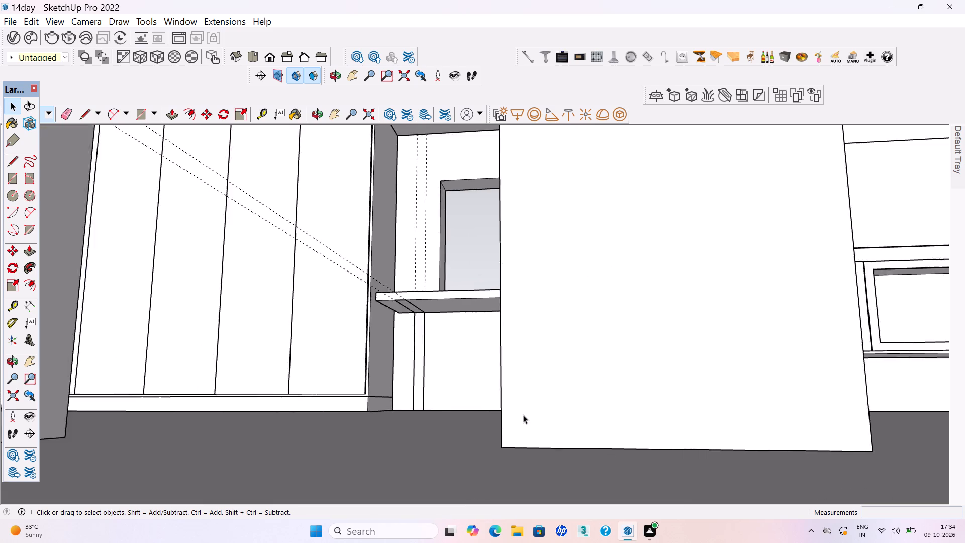
scroll(523, 415, down, 20)
scroll(523, 415, down, 16)
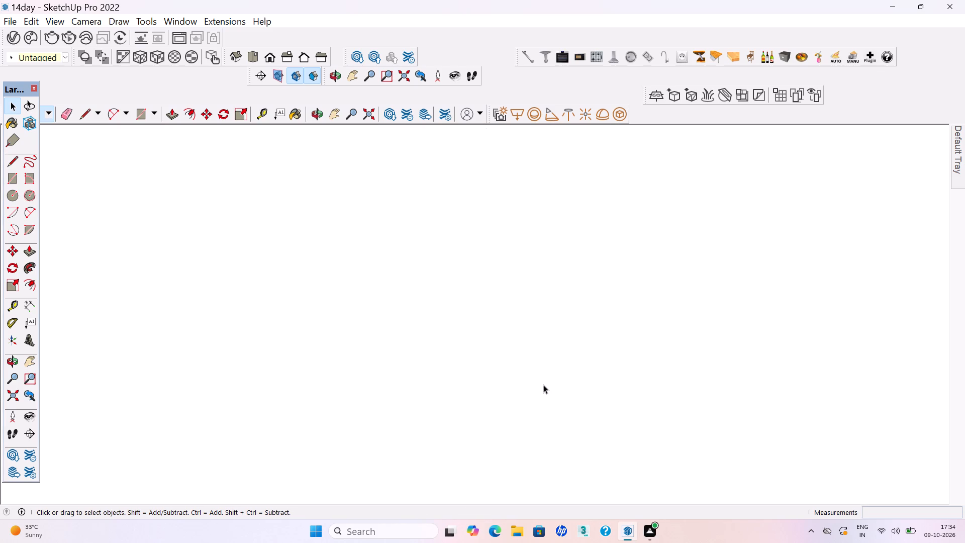
scroll(543, 385, down, 20)
scroll(543, 385, down, 16)
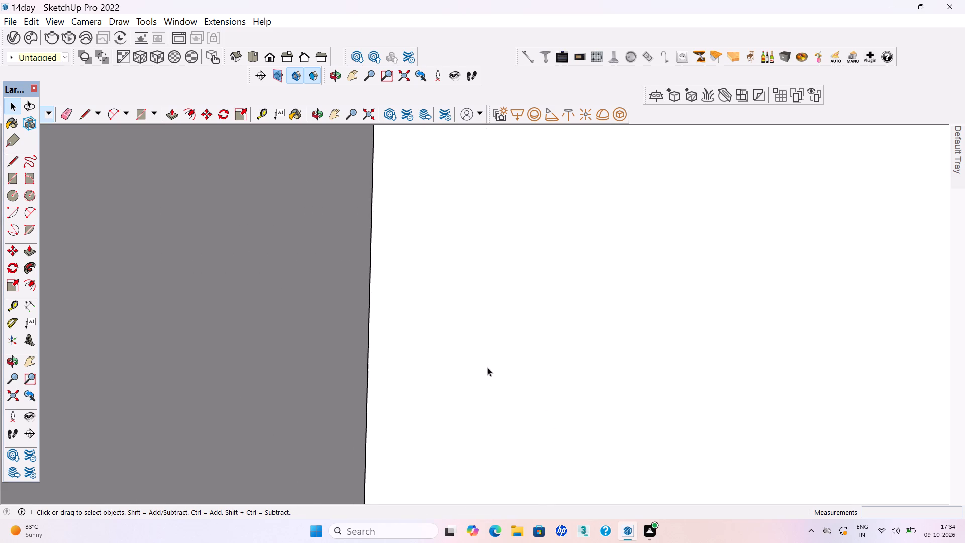
scroll(487, 367, down, 20)
scroll(487, 367, down, 16)
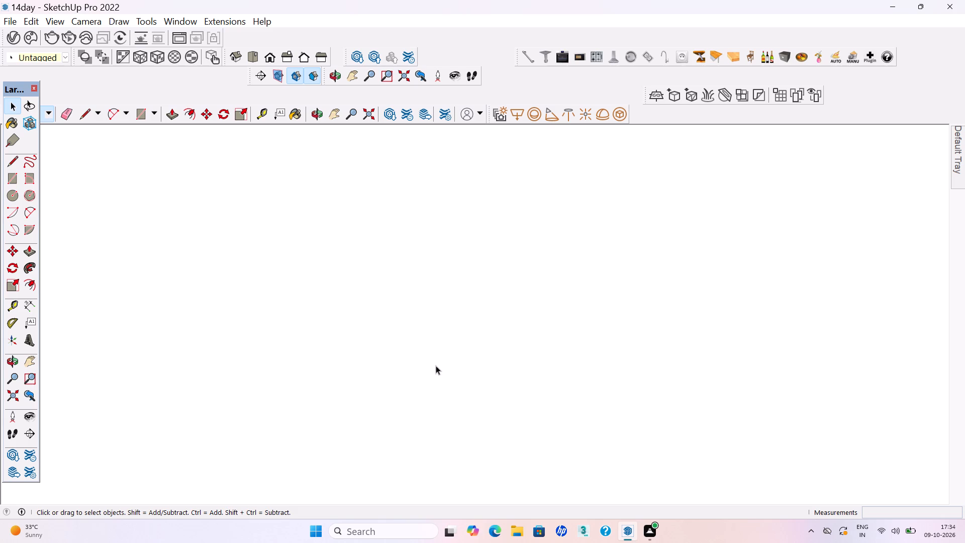
scroll(436, 366, down, 16)
scroll(412, 380, down, 12)
scroll(461, 388, down, 20)
scroll(461, 388, down, 12)
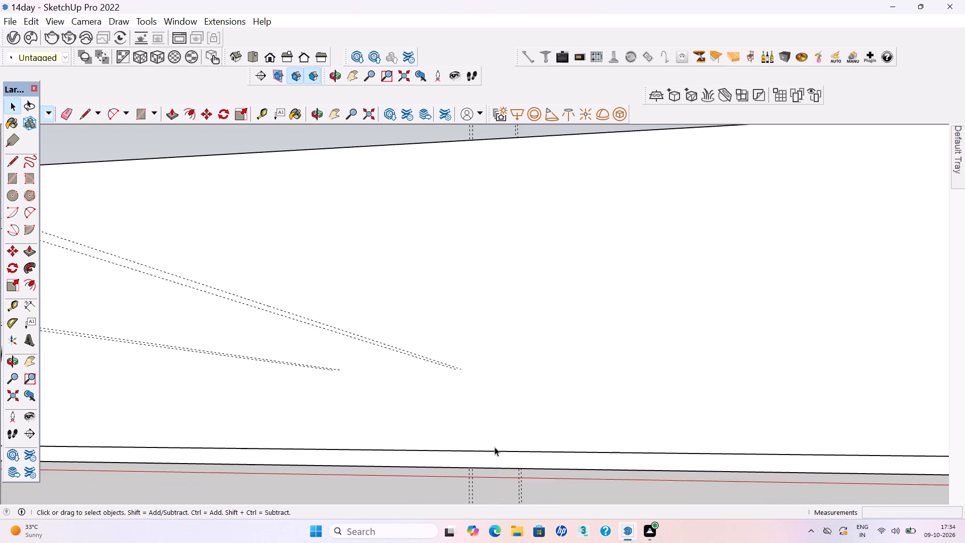
scroll(495, 447, down, 8)
middle_drag(494, 292, 486, 453)
click(697, 422)
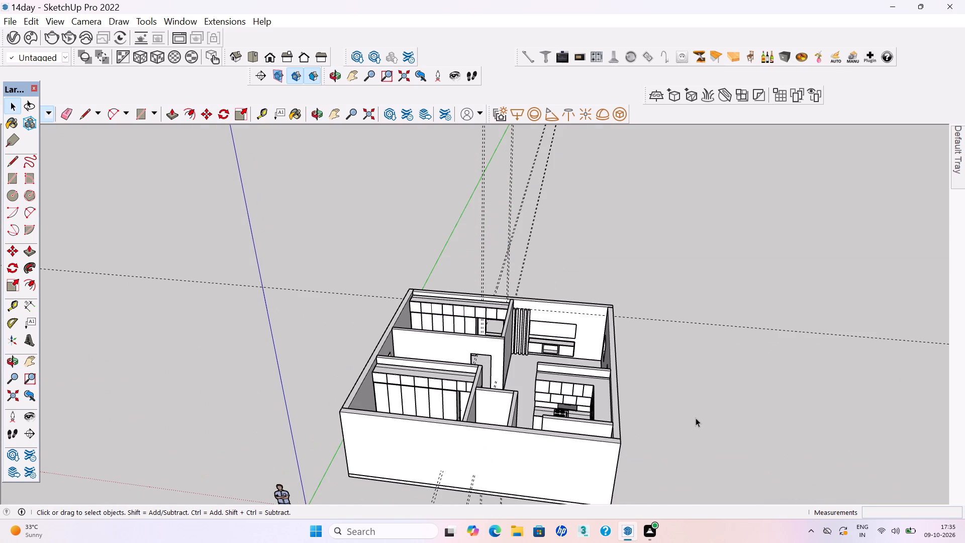
key(ctrl+s)
key(ctrl+s)
key(ctrl+s)
key(ctrl+s)
key(ctrl+s)
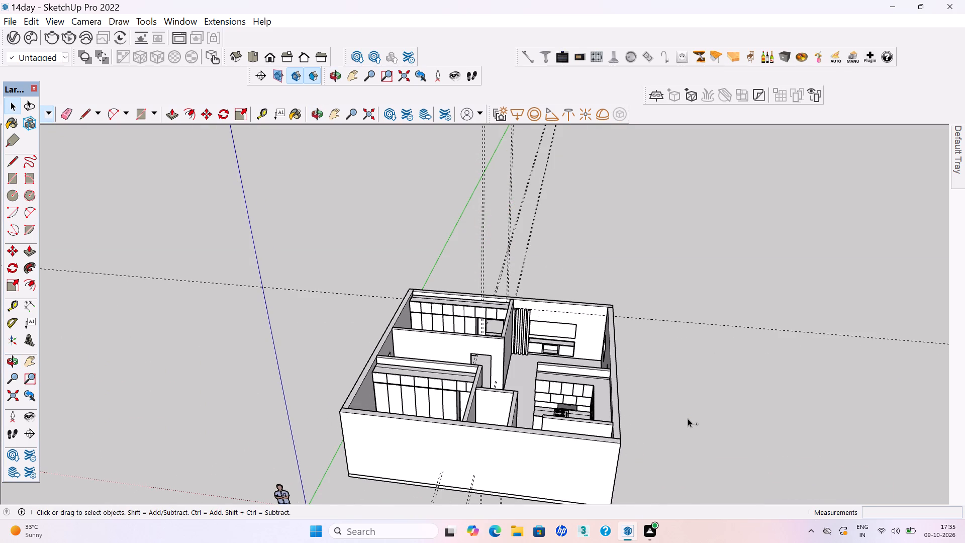
Paint the six tall wardrobe doors below the loft cabinets with 0014_DarkSalmon from the Colors-Named materials.
middle_drag(529, 364, 559, 418)
scroll(487, 281, up, 11)
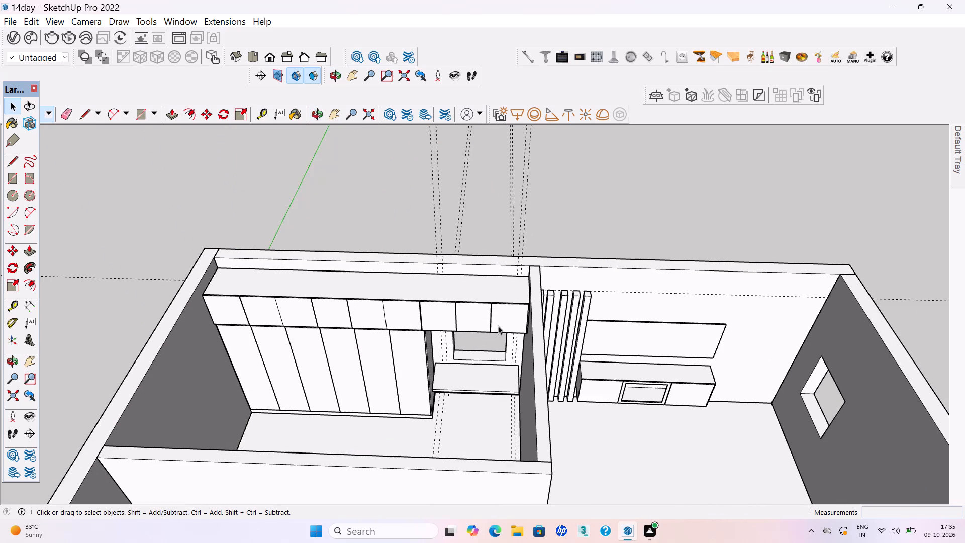
scroll(541, 296, down, 2)
click(960, 168)
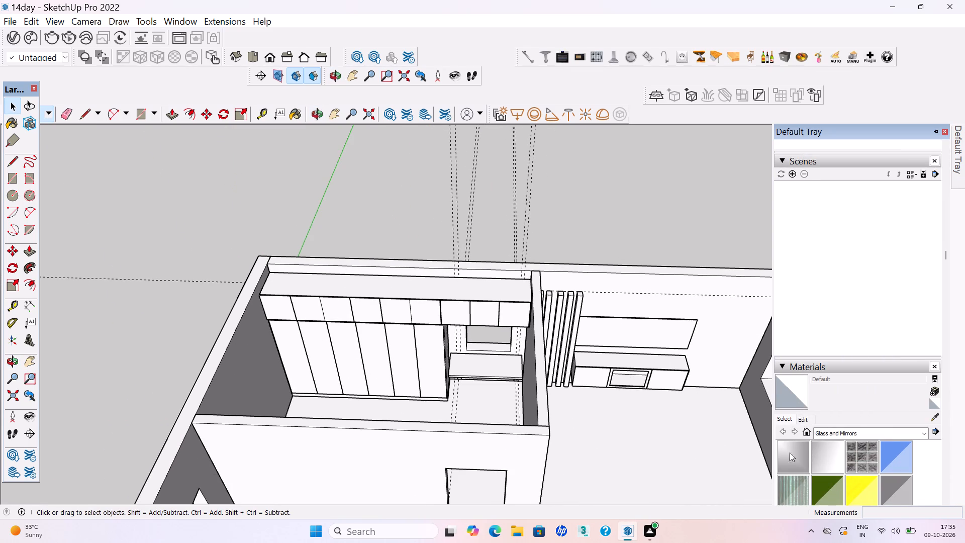
click(907, 429)
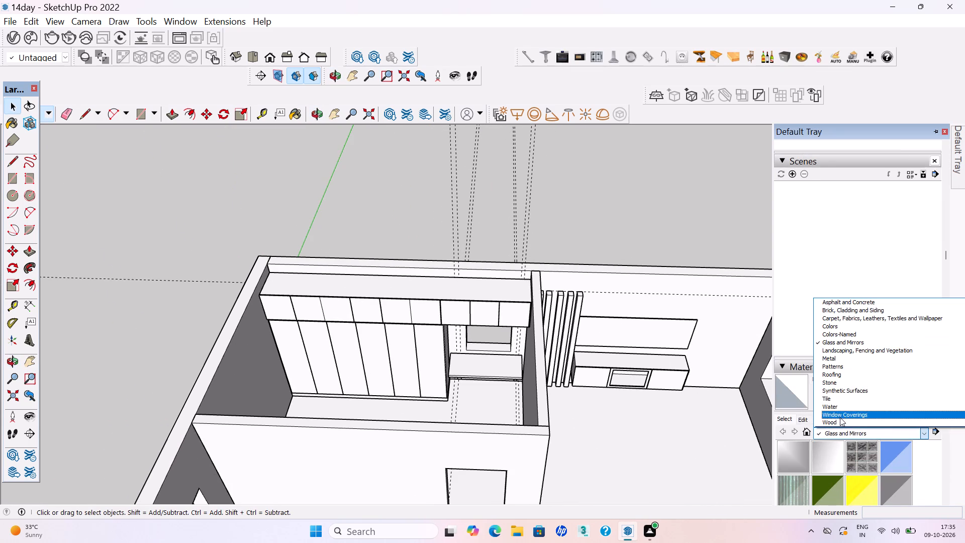
click(840, 333)
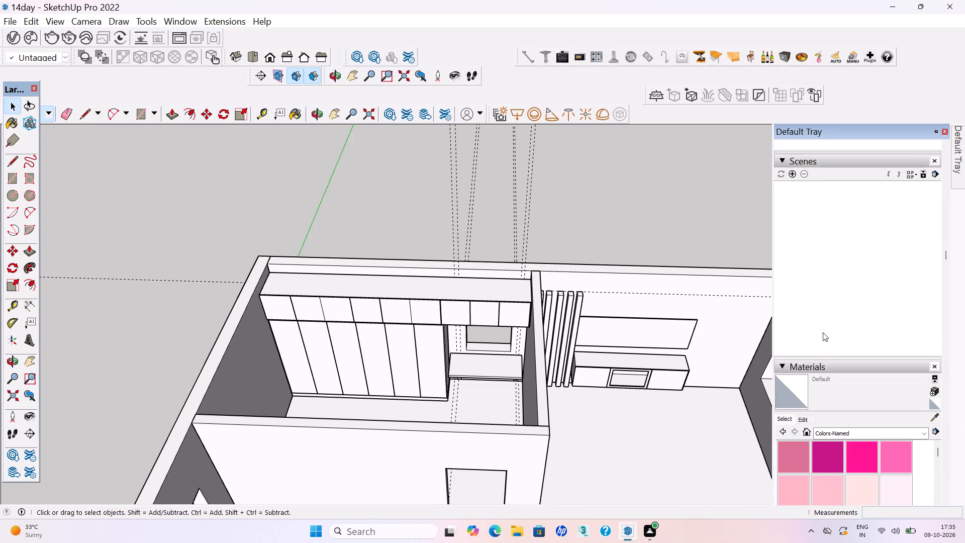
scroll(827, 448, down, 3)
scroll(834, 477, up, 1)
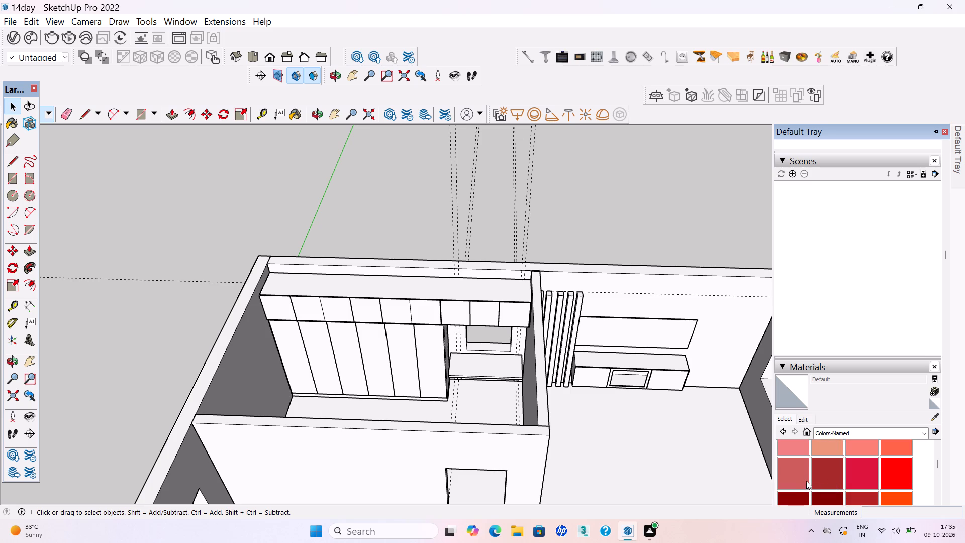
scroll(825, 470, up, 1)
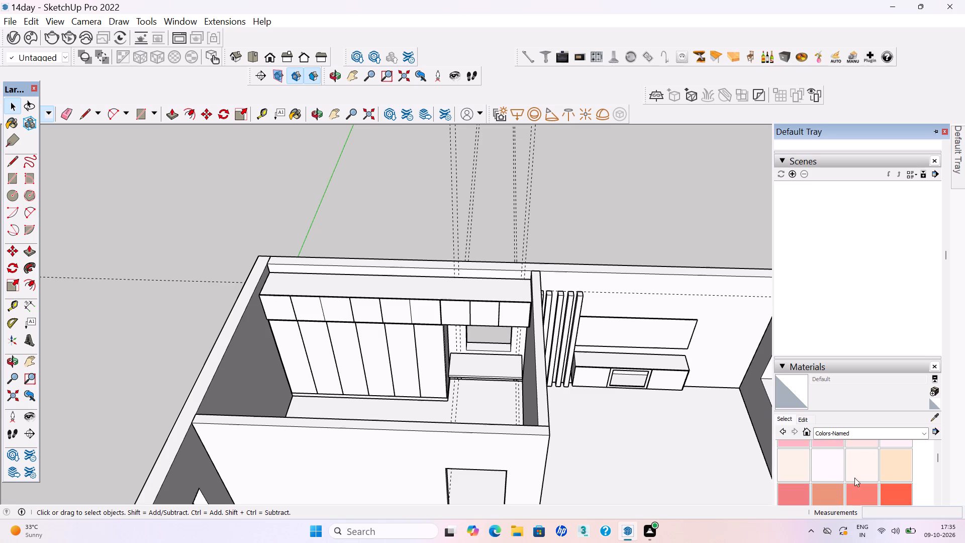
click(827, 495)
scroll(312, 385, up, 7)
click(289, 351)
click(334, 349)
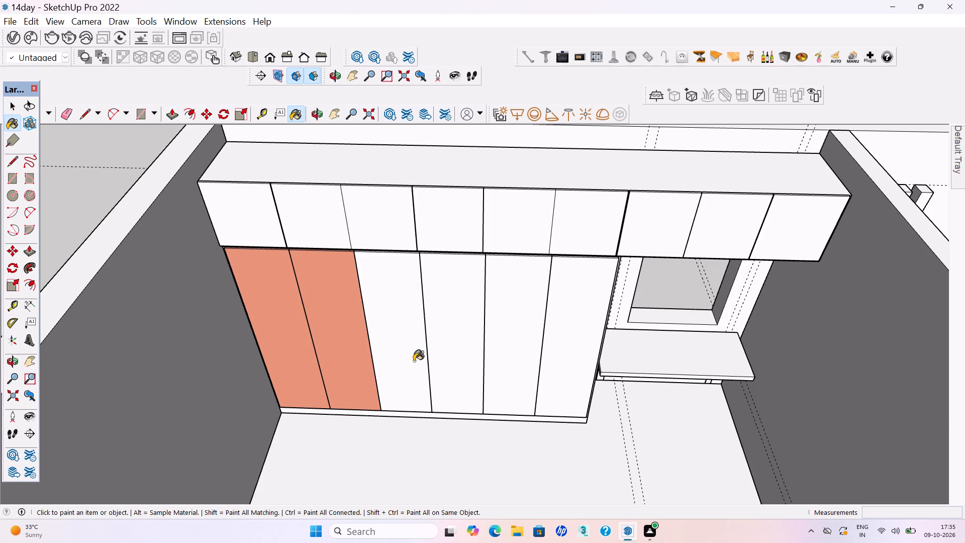
click(414, 361)
click(462, 365)
click(517, 372)
click(564, 376)
scroll(411, 379, down, 2)
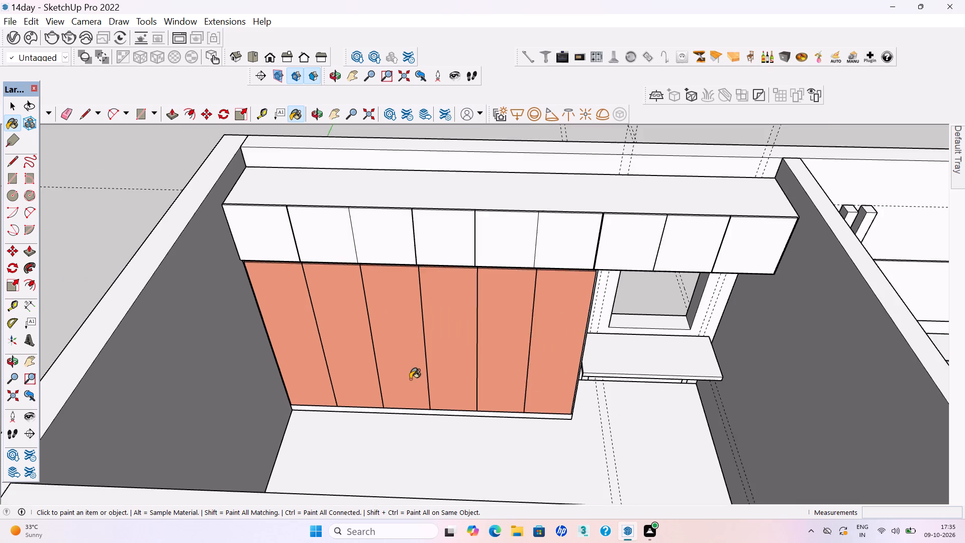
middle_drag(407, 374, 398, 337)
key(space)
Save the model with the painted wardrobe doors.
key(ctrl+s)
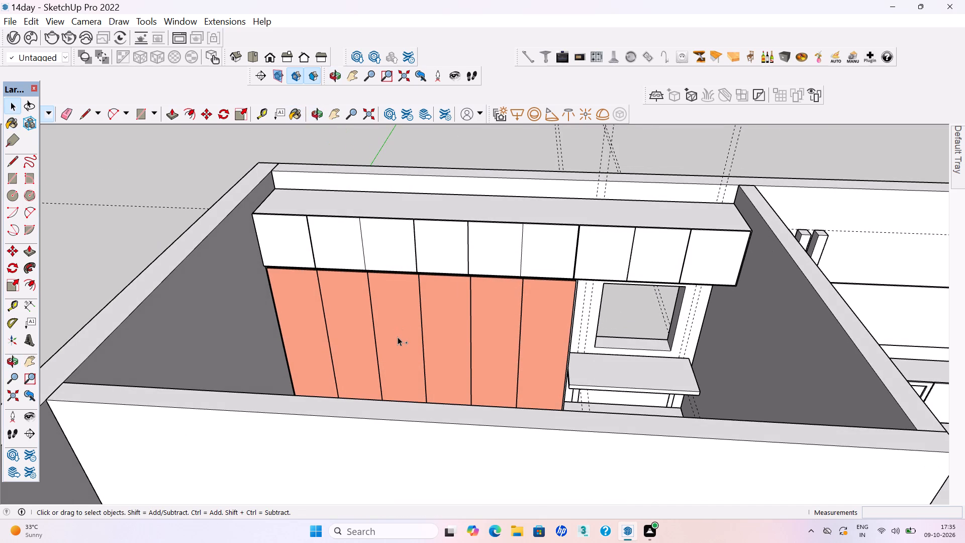
key(ctrl+s)
key(ctrl+s)
Paint the nine loft cabinet doors above the wardrobe and window with 0011_Seashell from the Colors-Named materials.
scroll(367, 332, down, 4)
scroll(289, 225, down, 1)
middle_drag(298, 231, 310, 273)
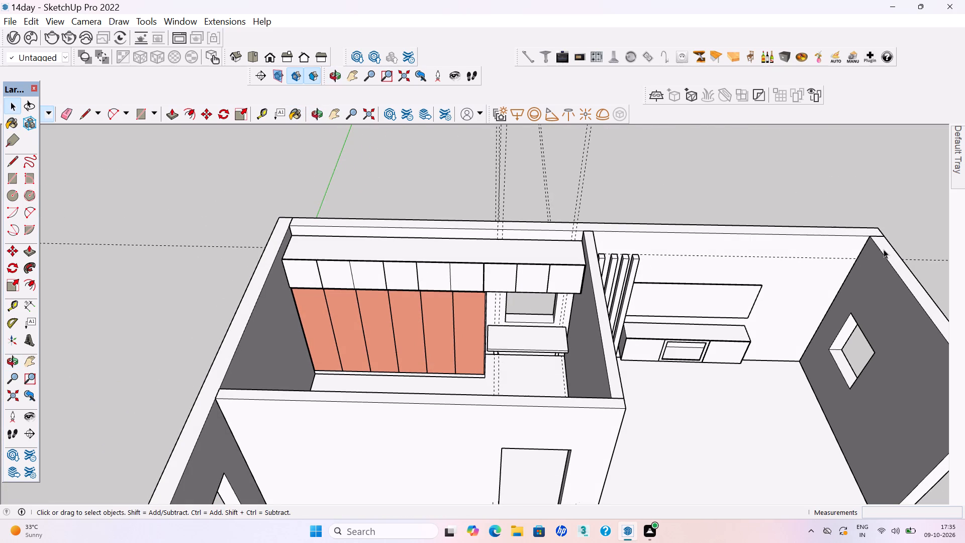
click(962, 171)
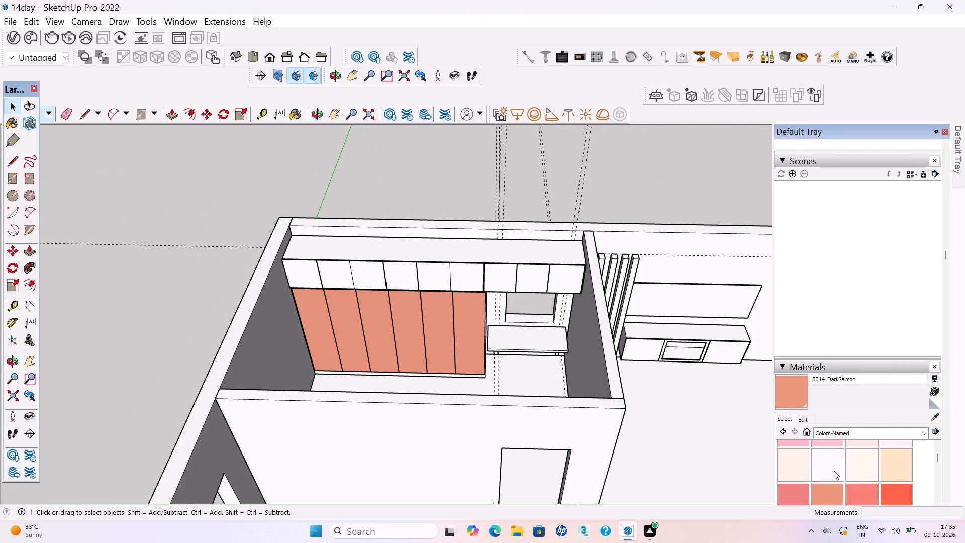
click(862, 471)
scroll(329, 297, up, 3)
scroll(262, 263, up, 4)
click(306, 282)
click(357, 273)
click(436, 276)
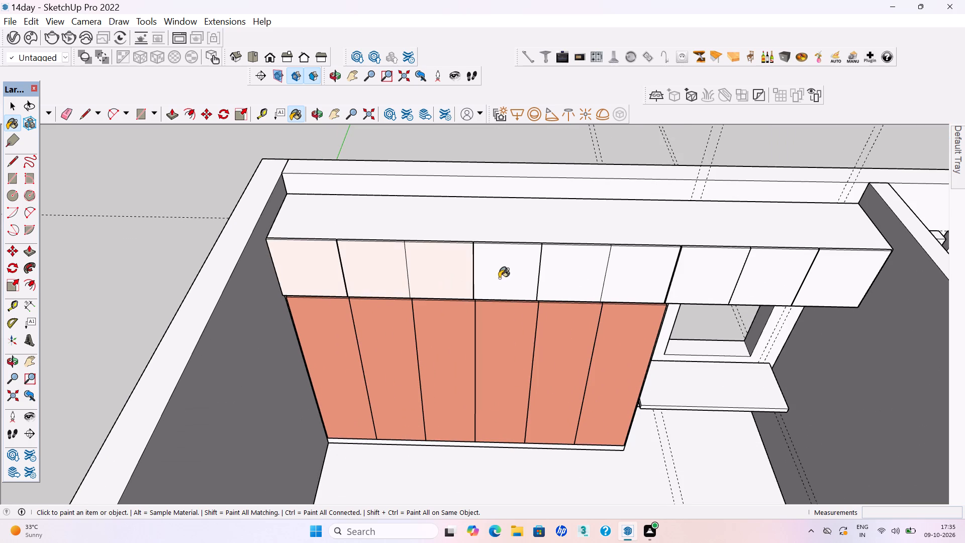
click(499, 278)
click(569, 284)
click(623, 286)
click(686, 284)
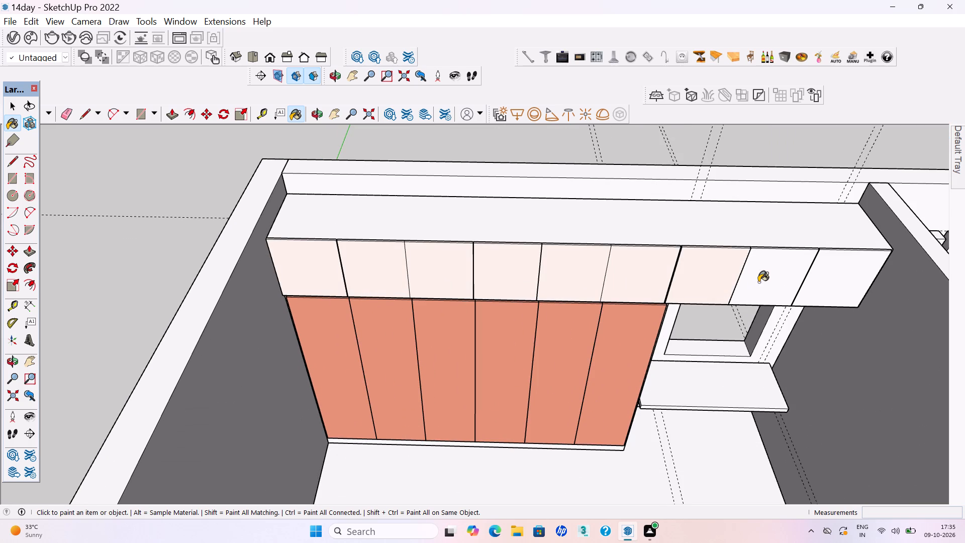
click(765, 278)
click(824, 281)
scroll(543, 315, down, 3)
key(space)
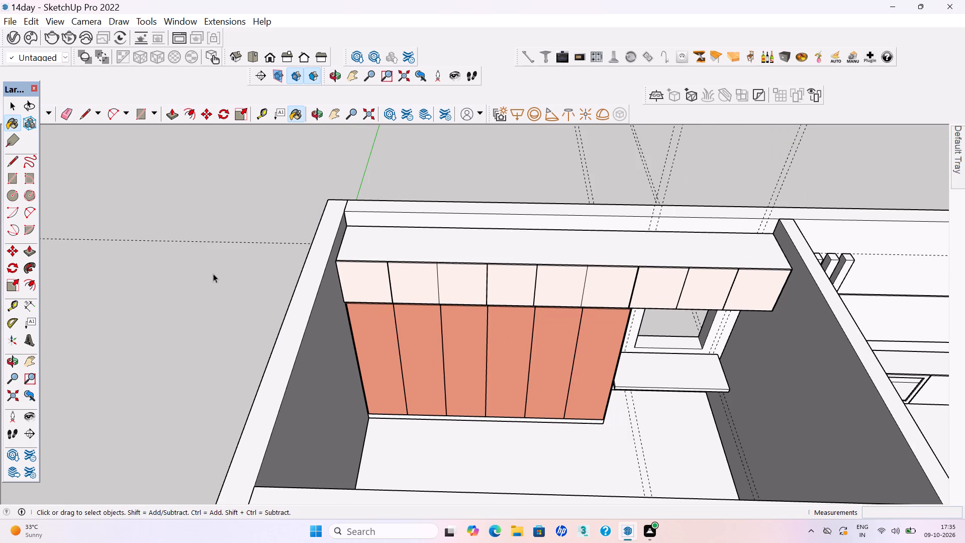
click(213, 274)
Save the model with the painted loft cabinet doors.
key(ctrl+s)
key(ctrl+s)
key(ctrl+s)
key(ctrl+s)
Browse the material collections, from Window Coverings and Asphalt and Concrete through Stone and Synthetic Surfaces, for a finish for the window ledge.
scroll(179, 277, down, 1)
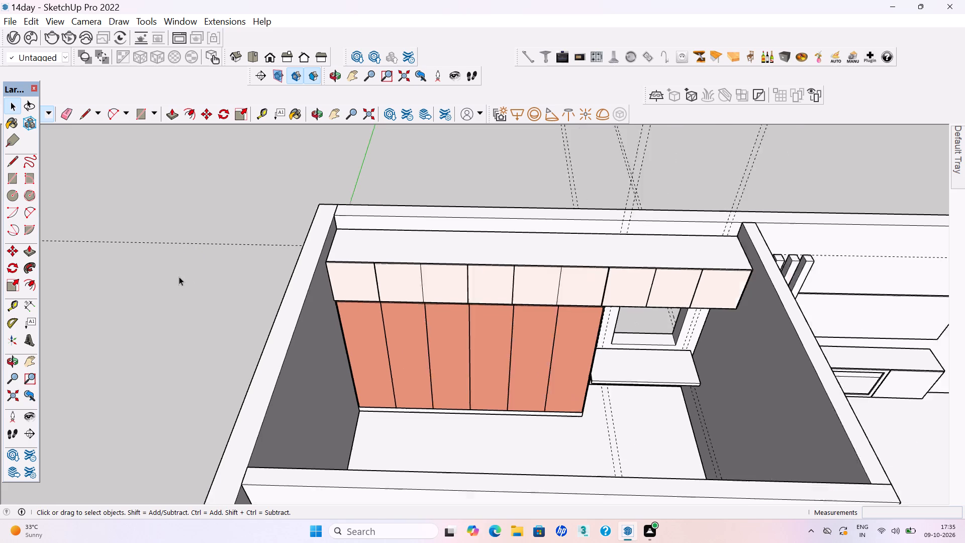
scroll(179, 277, down, 3)
middle_drag(247, 304, 176, 299)
scroll(300, 255, down, 4)
middle_drag(609, 311, 583, 335)
scroll(504, 340, up, 3)
middle_drag(437, 354, 534, 355)
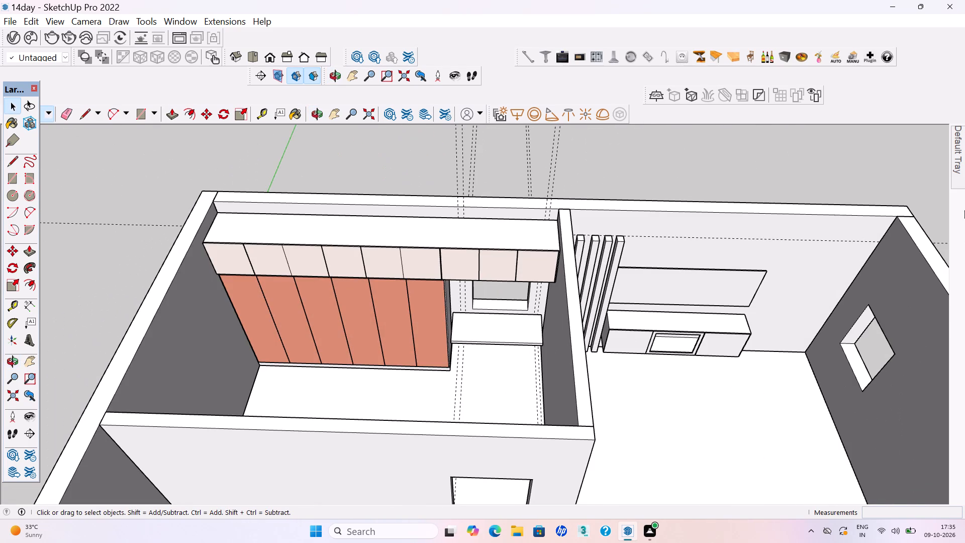
click(953, 169)
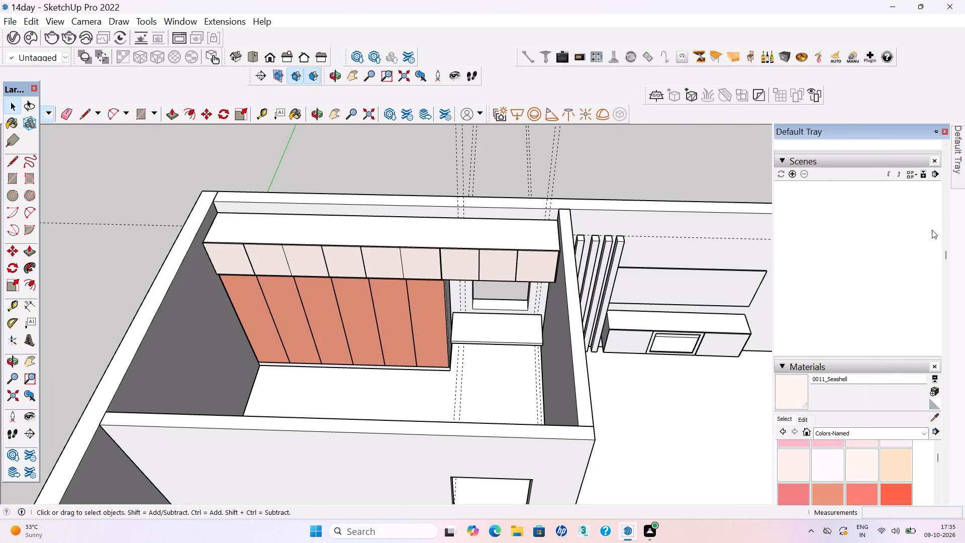
click(918, 434)
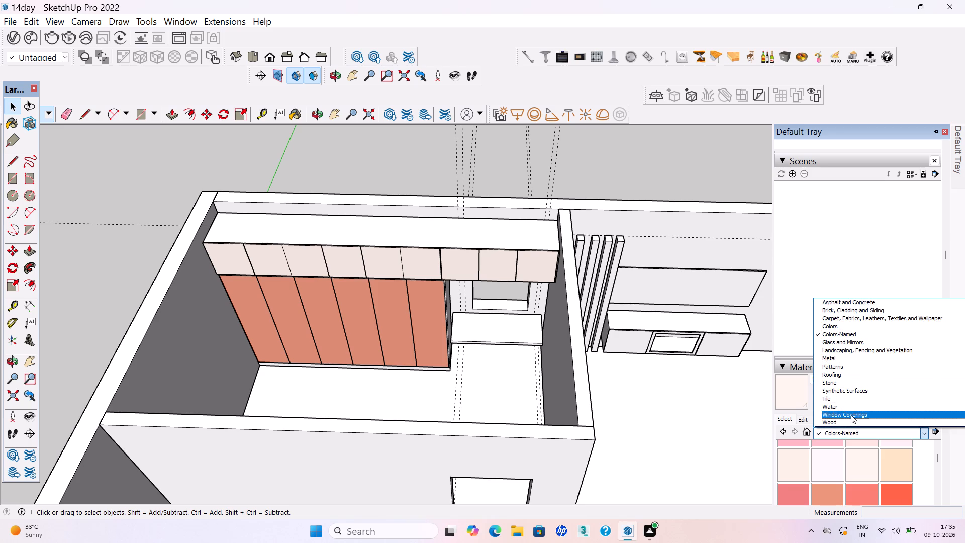
click(851, 415)
scroll(842, 465, down, 2)
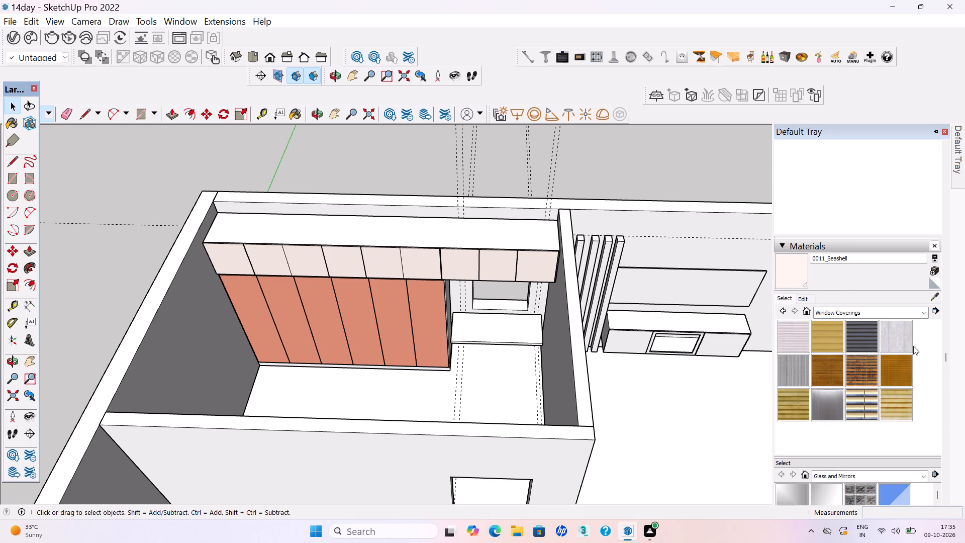
click(923, 314)
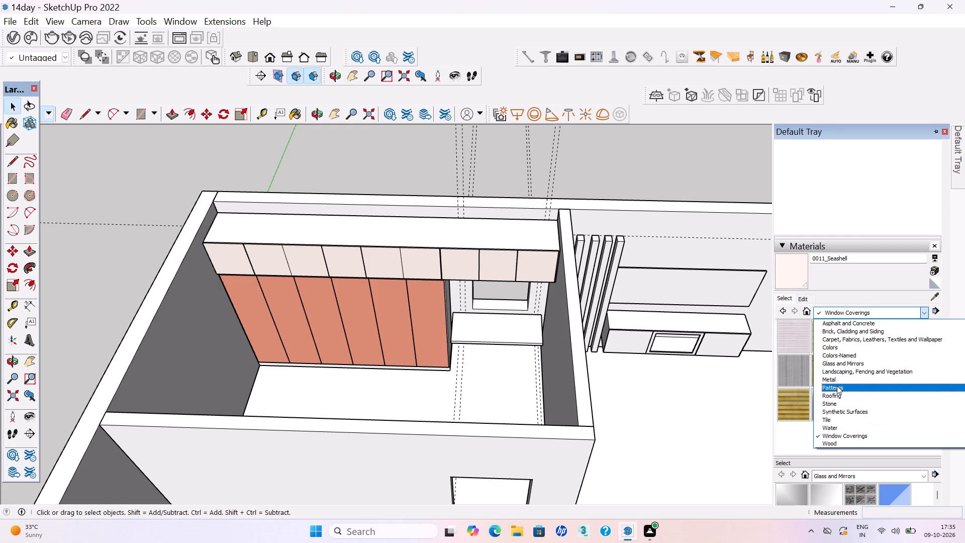
click(830, 323)
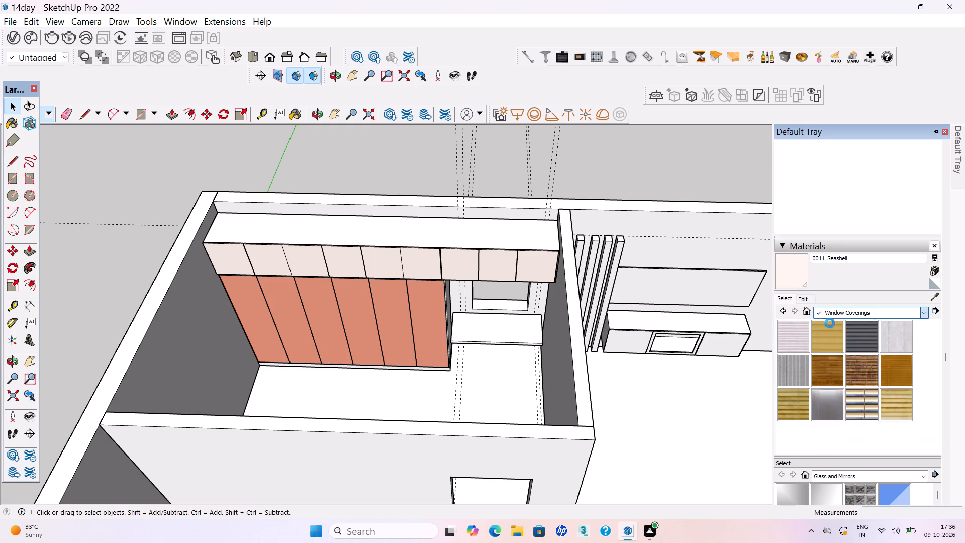
click(851, 313)
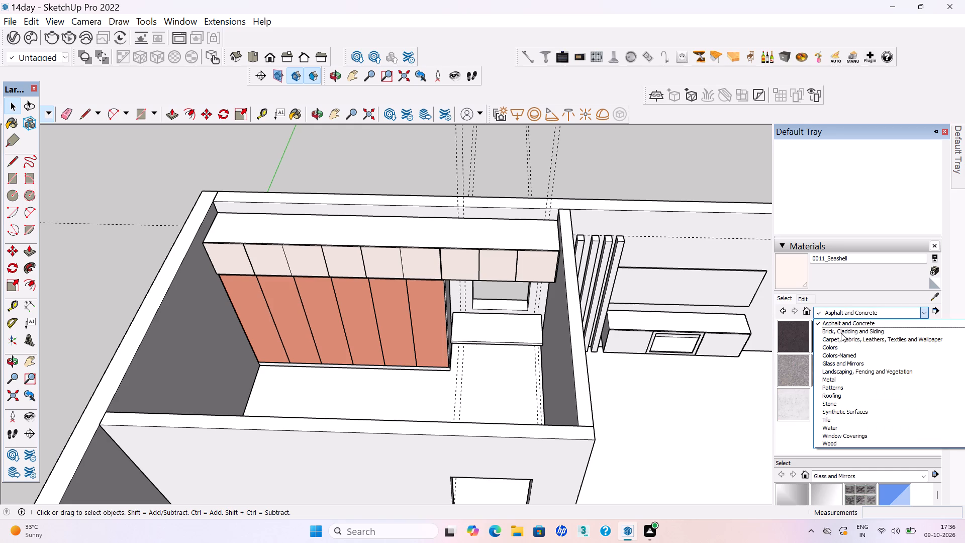
click(840, 335)
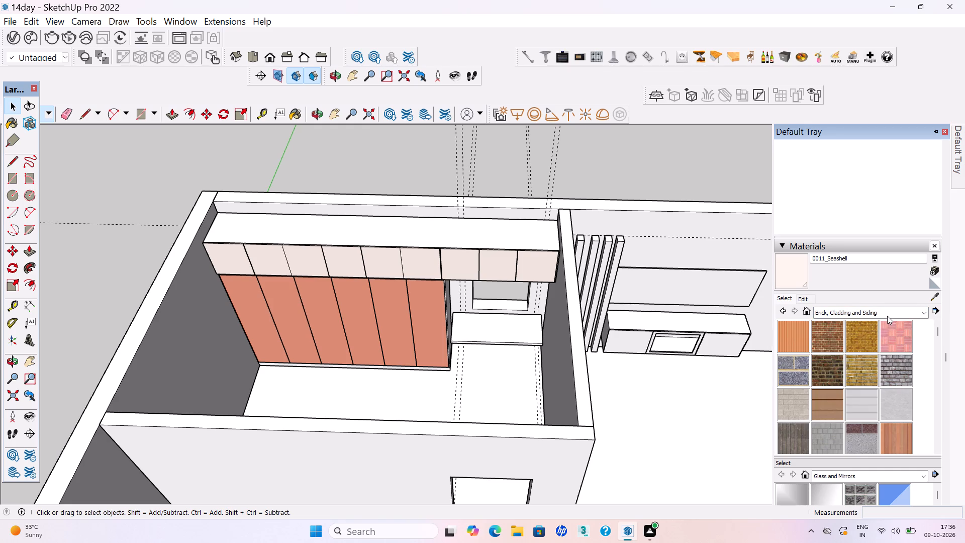
click(887, 314)
click(848, 341)
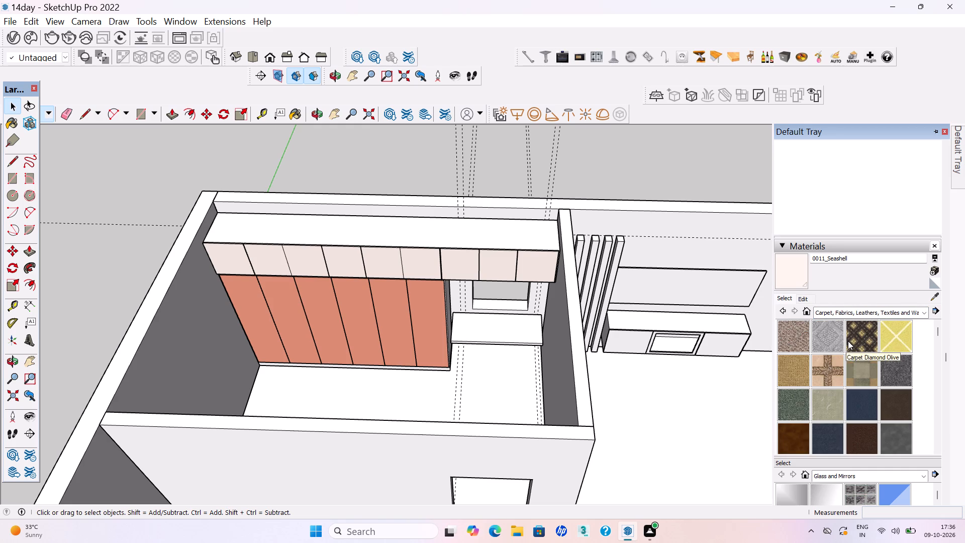
click(912, 315)
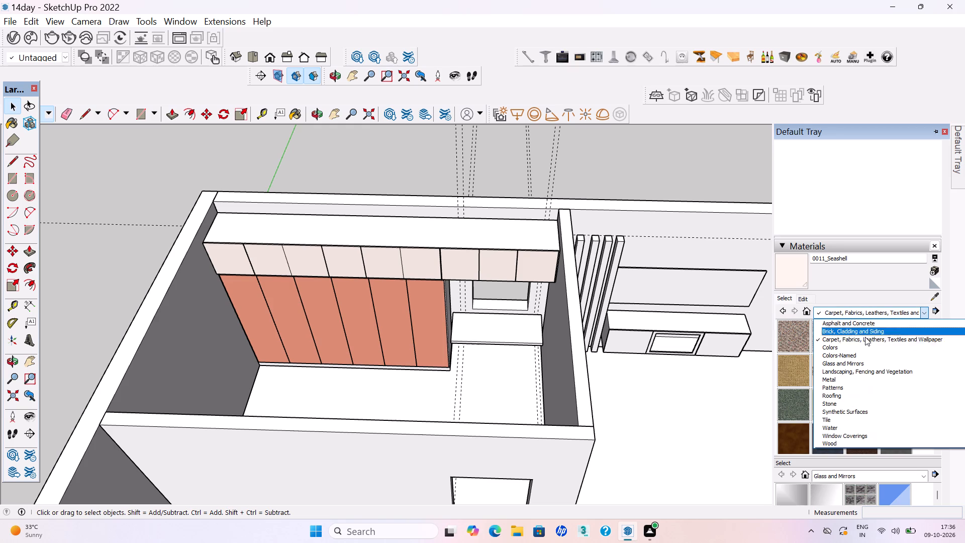
click(848, 347)
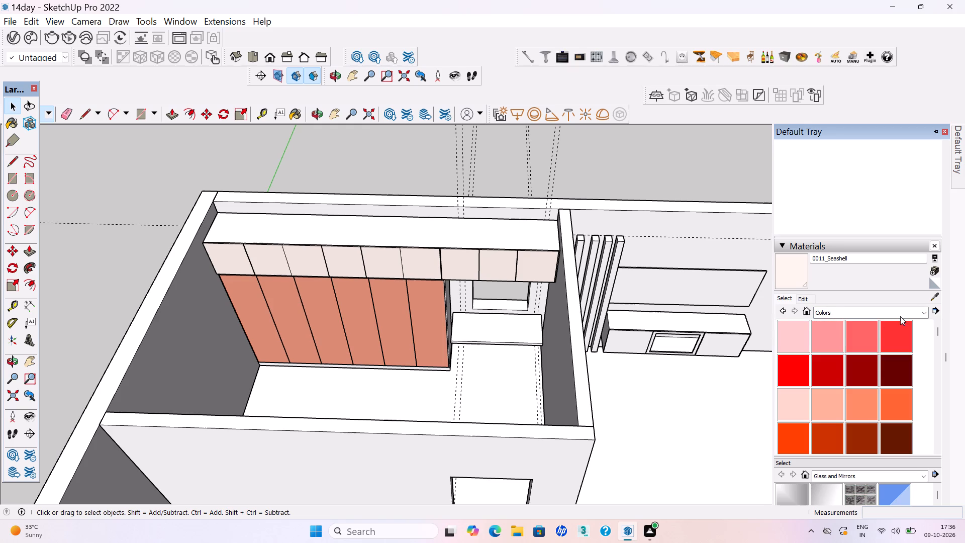
click(901, 316)
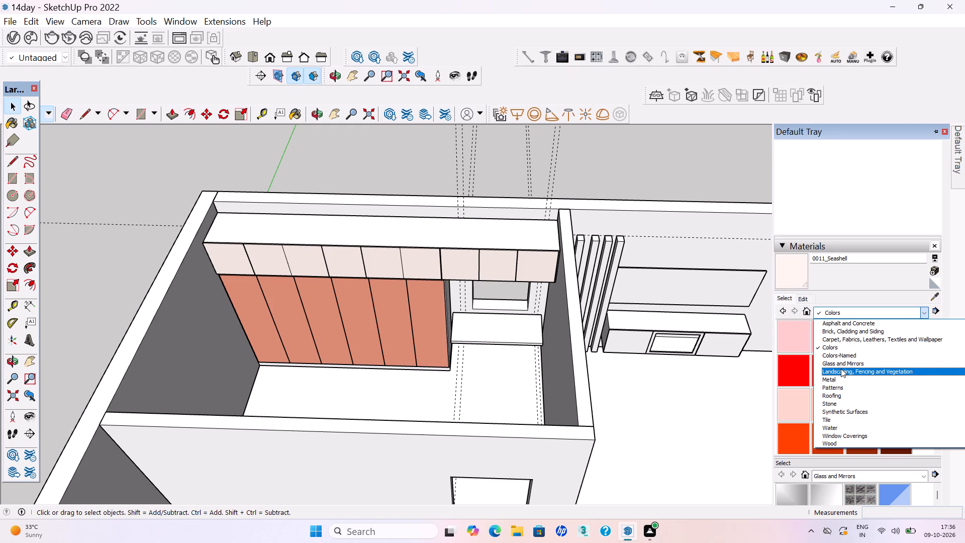
click(841, 369)
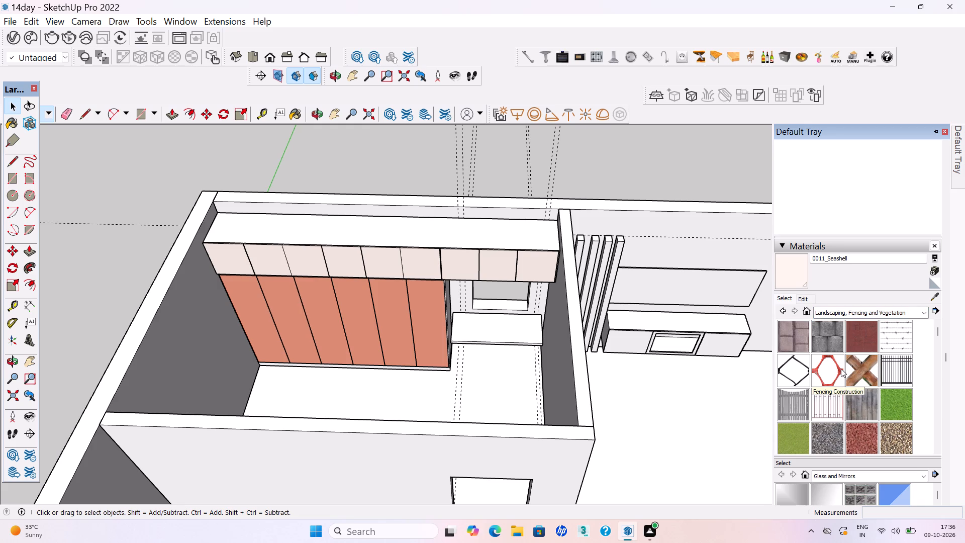
click(909, 313)
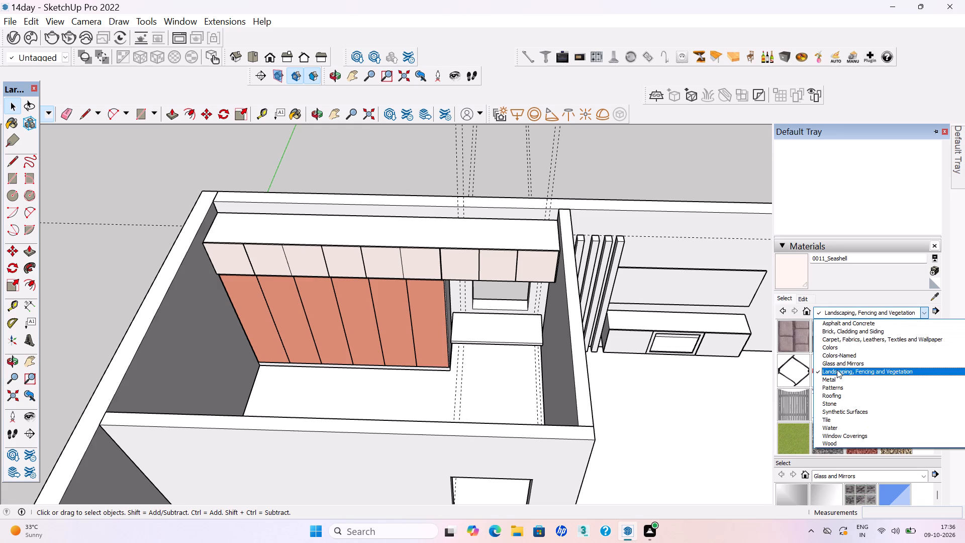
click(829, 378)
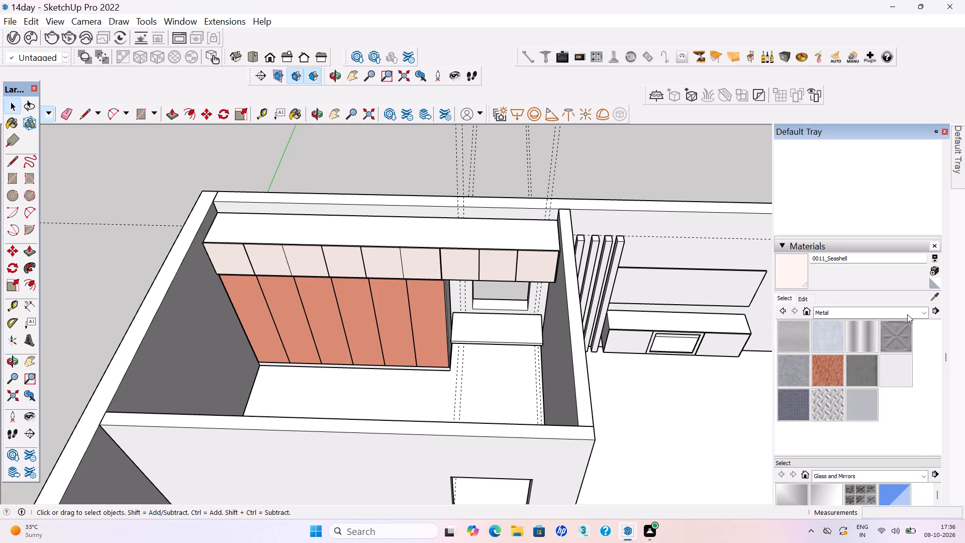
click(907, 314)
click(835, 388)
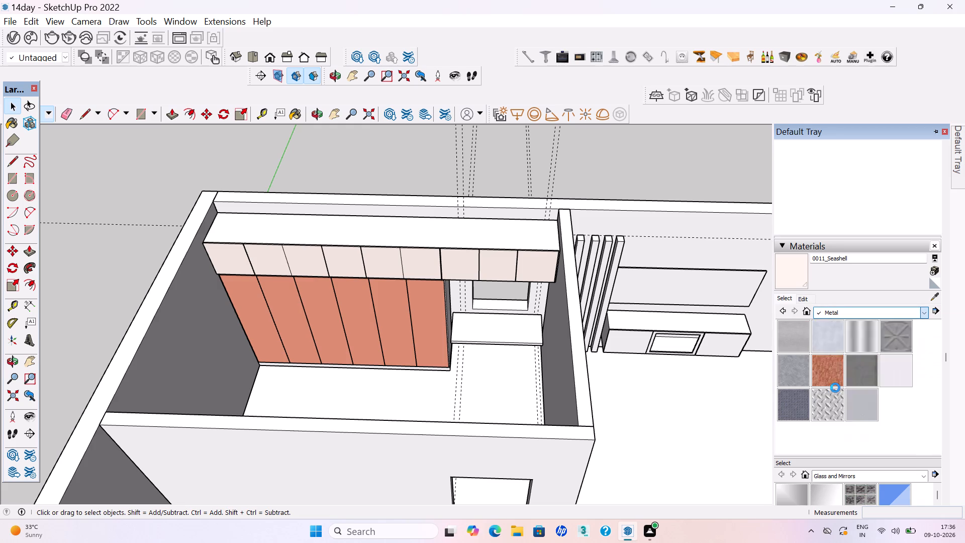
click(887, 313)
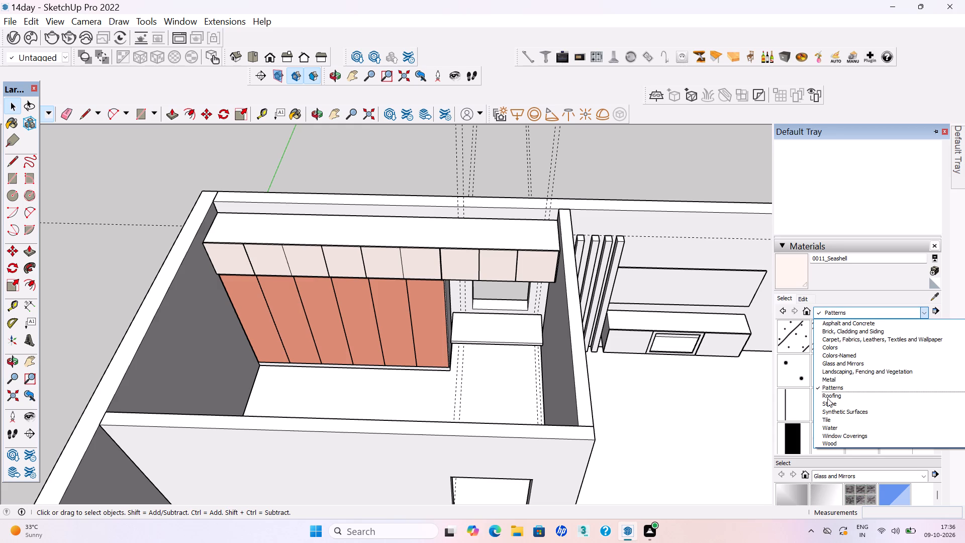
click(827, 398)
click(864, 311)
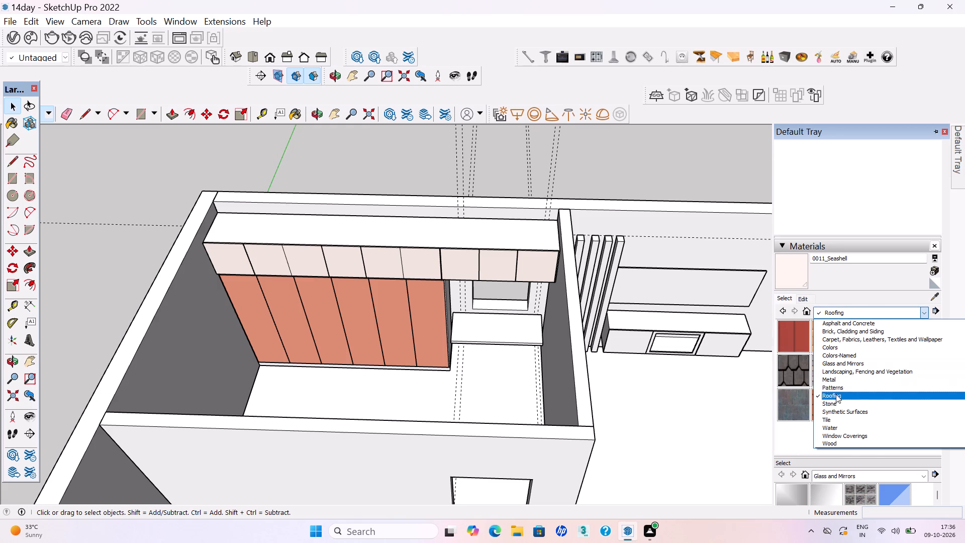
click(835, 405)
click(863, 311)
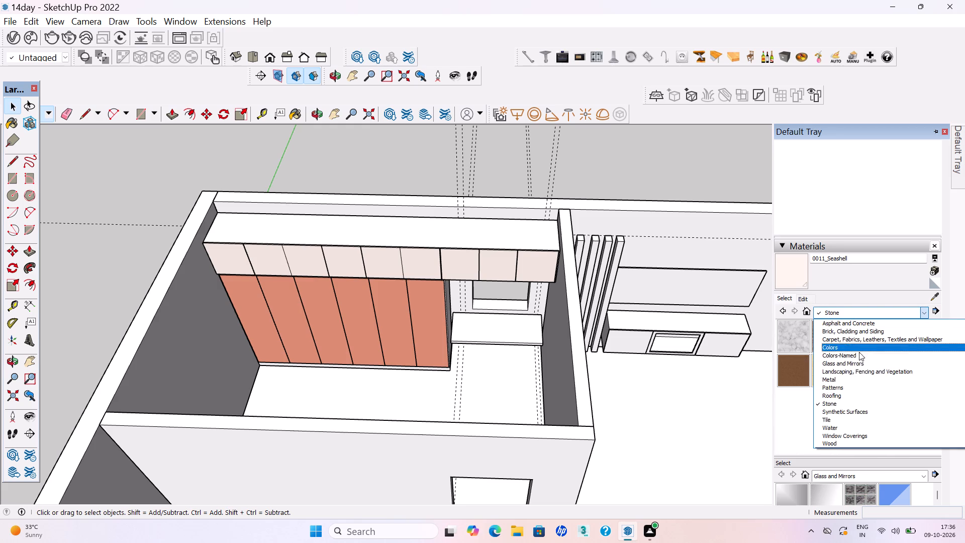
click(837, 410)
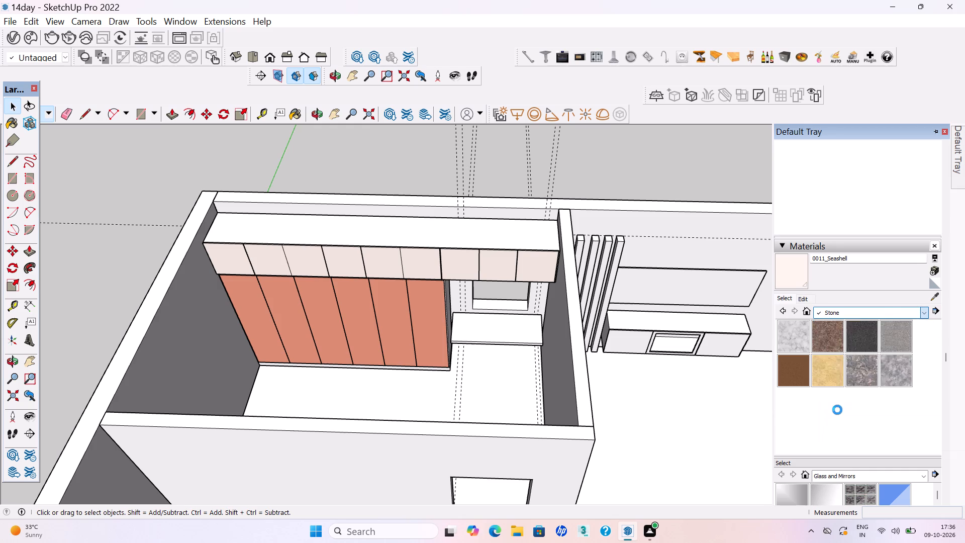
Paint the ledge below the bedroom window with Wood Floor from the Wood materials.
scroll(784, 383, down, 1)
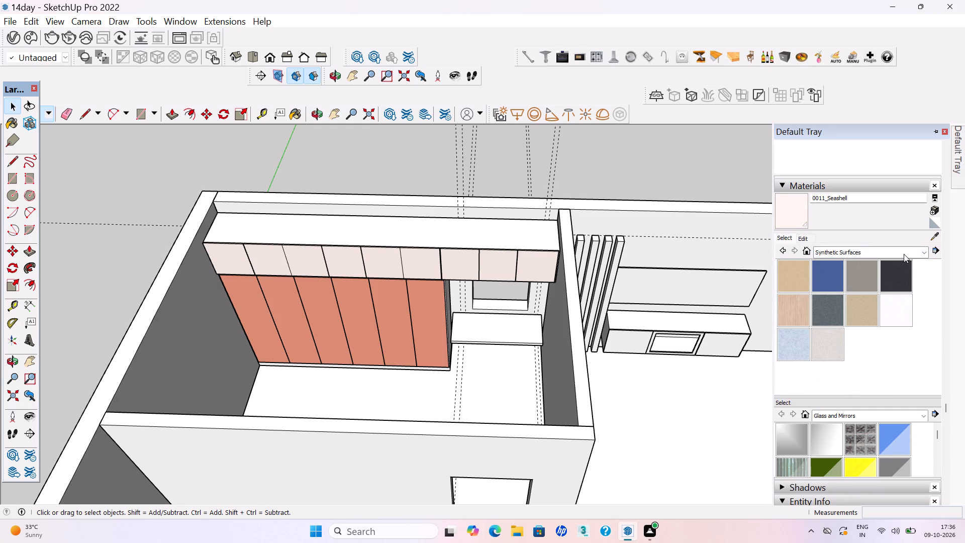
click(904, 254)
click(846, 382)
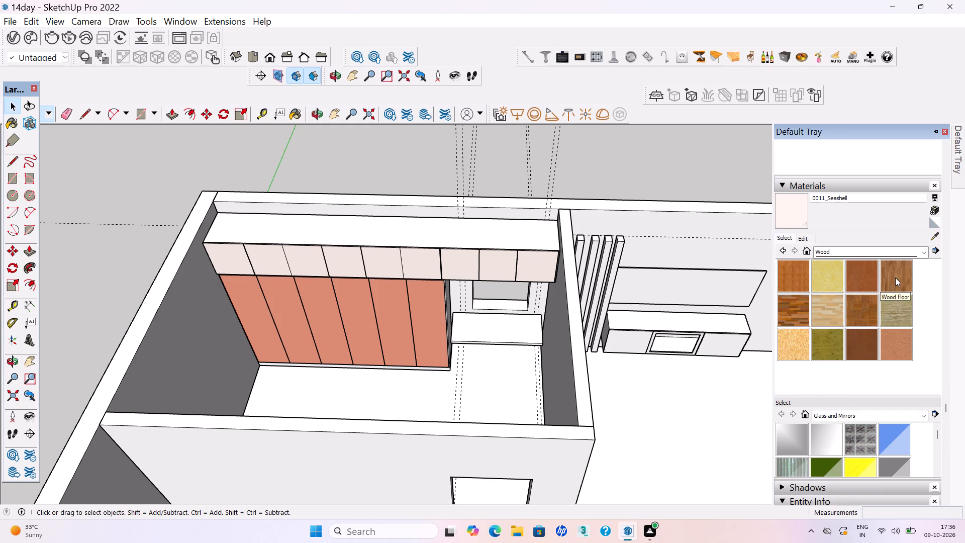
click(896, 277)
scroll(435, 365, up, 8)
click(509, 319)
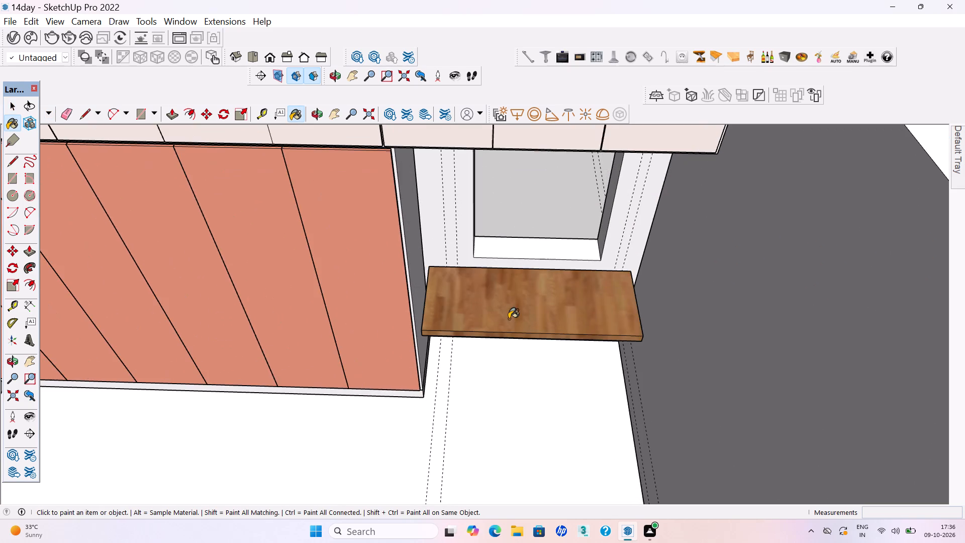
scroll(509, 320, up, 6)
scroll(457, 326, down, 4)
key(space)
Apply Tri-Planar Projection (Fit) to the wood texture of the ledge below the window and clear the selection.
click(451, 323)
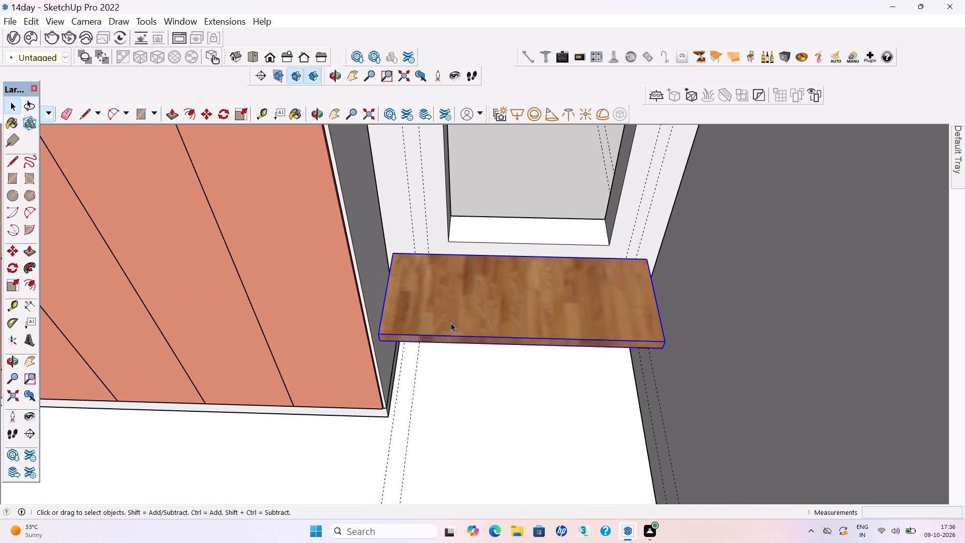
click(140, 54)
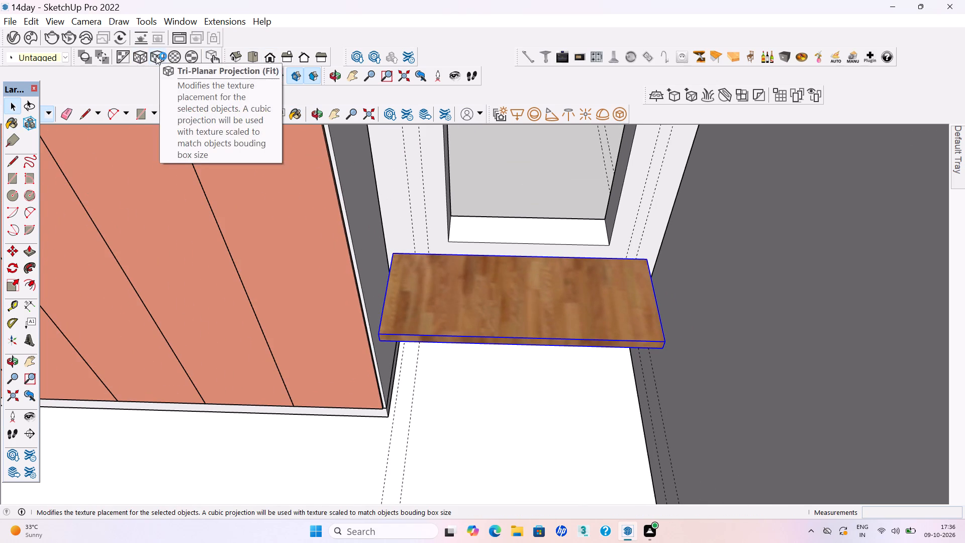
click(156, 56)
click(505, 169)
click(491, 326)
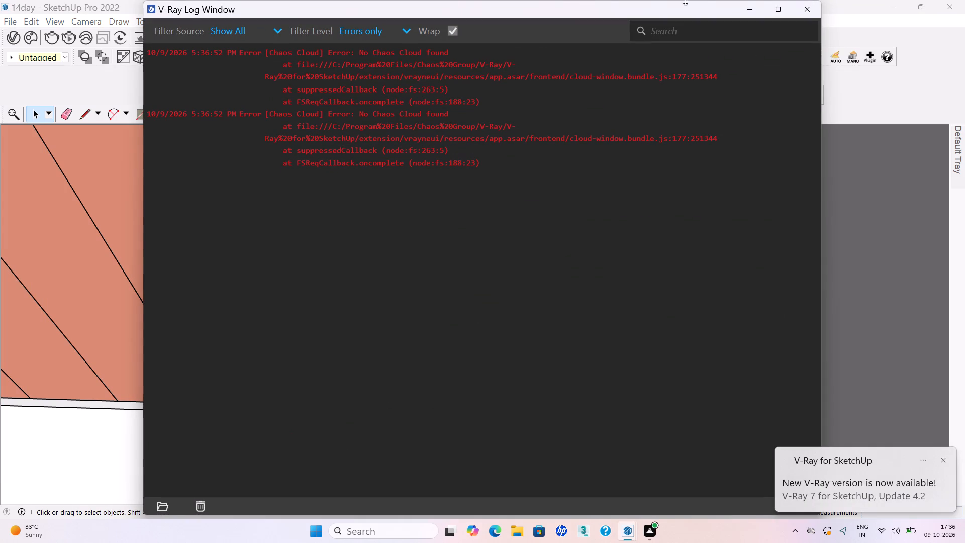
click(801, 16)
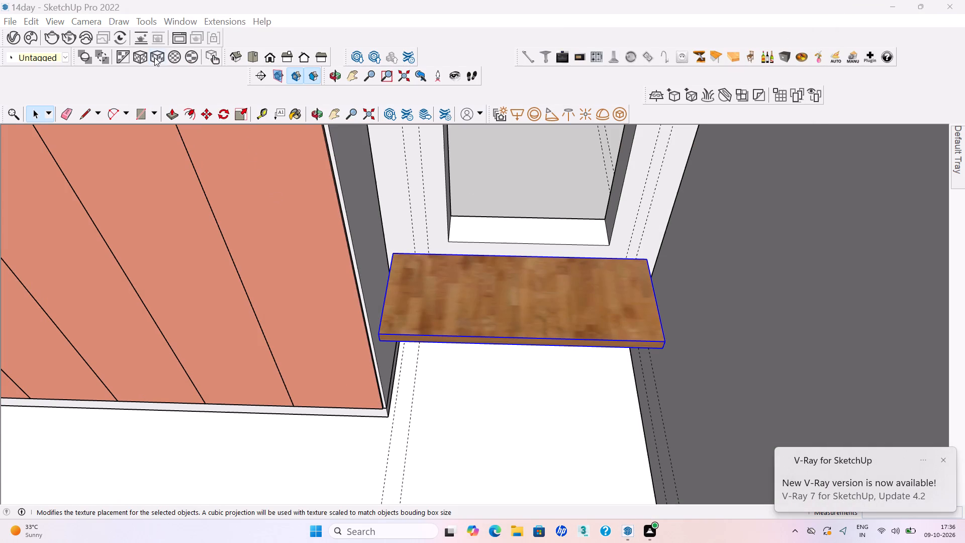
click(154, 57)
double_click(154, 57)
click(500, 187)
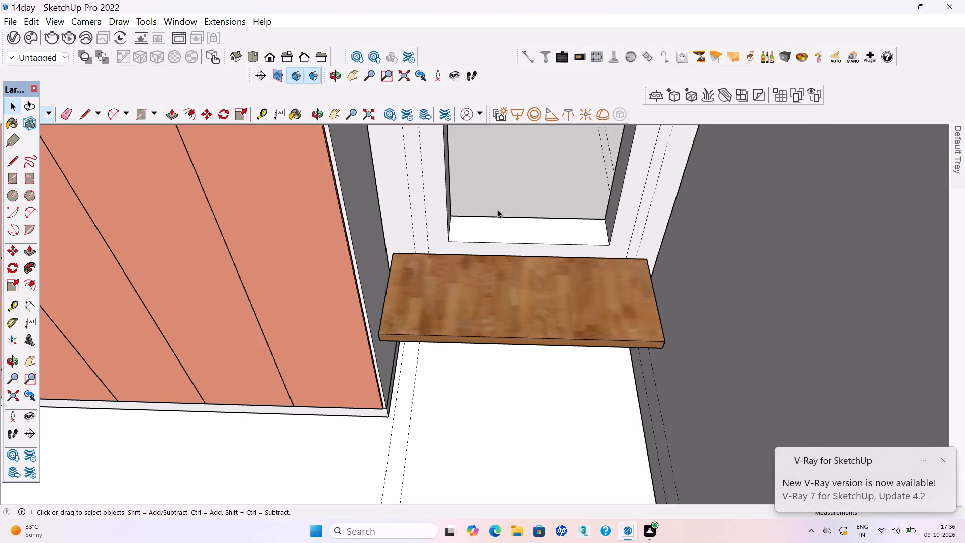
click(498, 200)
Reproject the wood texture of the ledge below the bedroom window with Tri-Planar Projection (World) and clear the selection.
key(space)
click(506, 326)
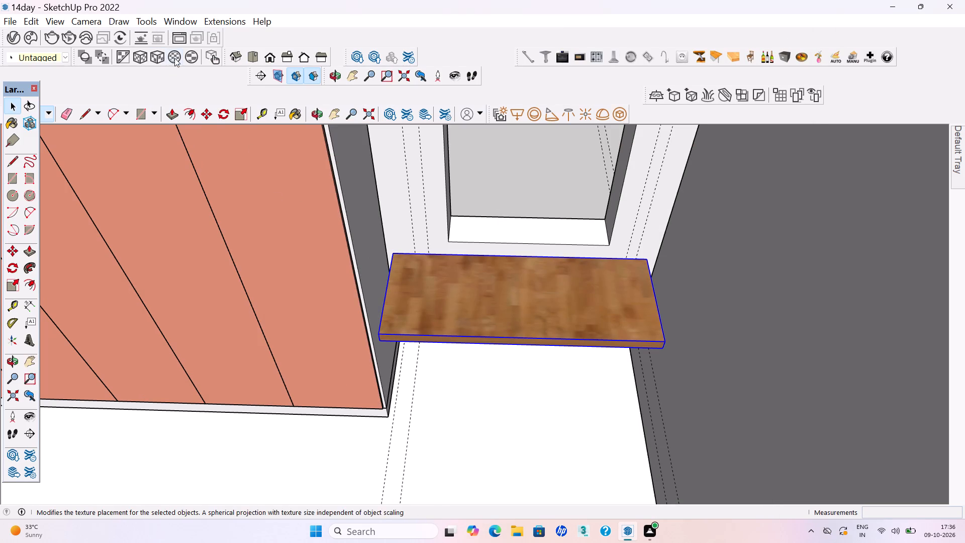
click(150, 56)
click(136, 58)
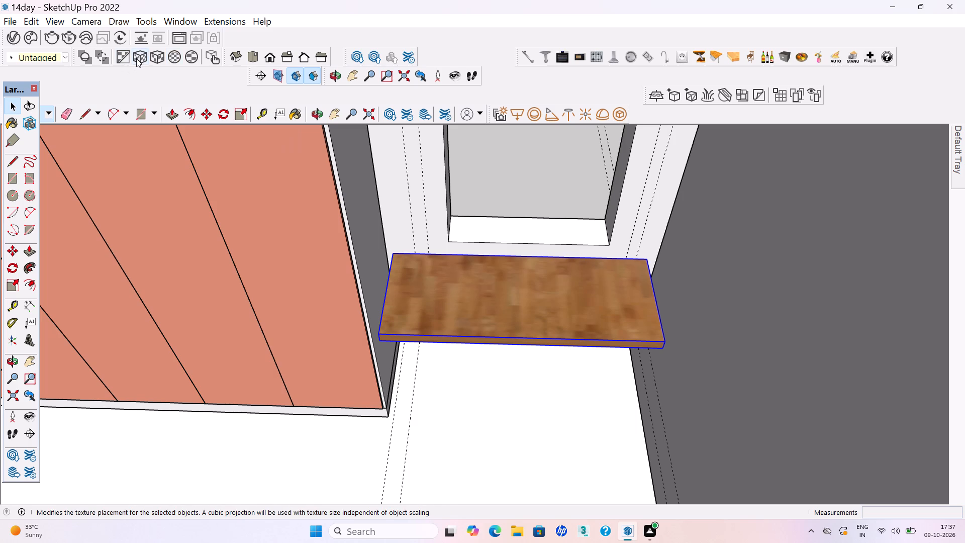
click(136, 58)
click(443, 172)
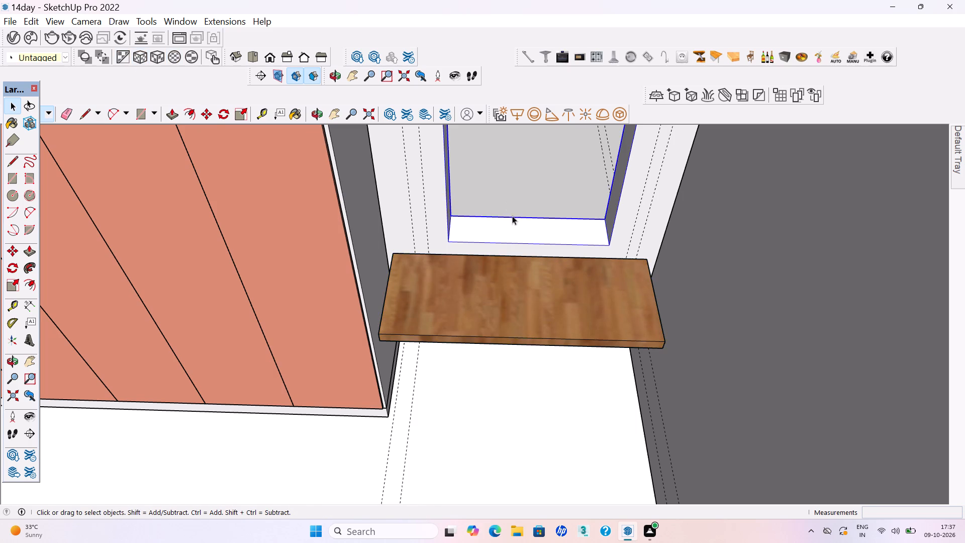
scroll(459, 225, down, 7)
click(490, 209)
scroll(473, 254, down, 3)
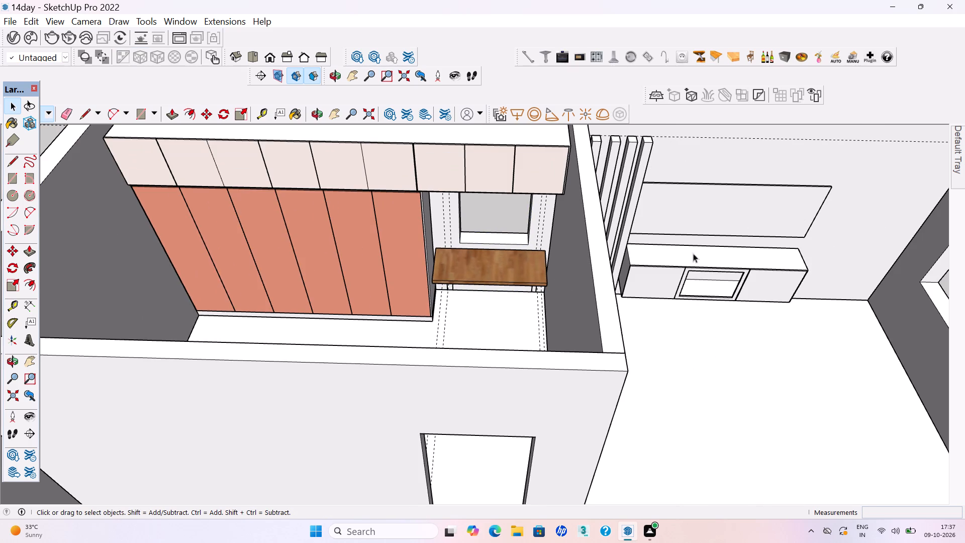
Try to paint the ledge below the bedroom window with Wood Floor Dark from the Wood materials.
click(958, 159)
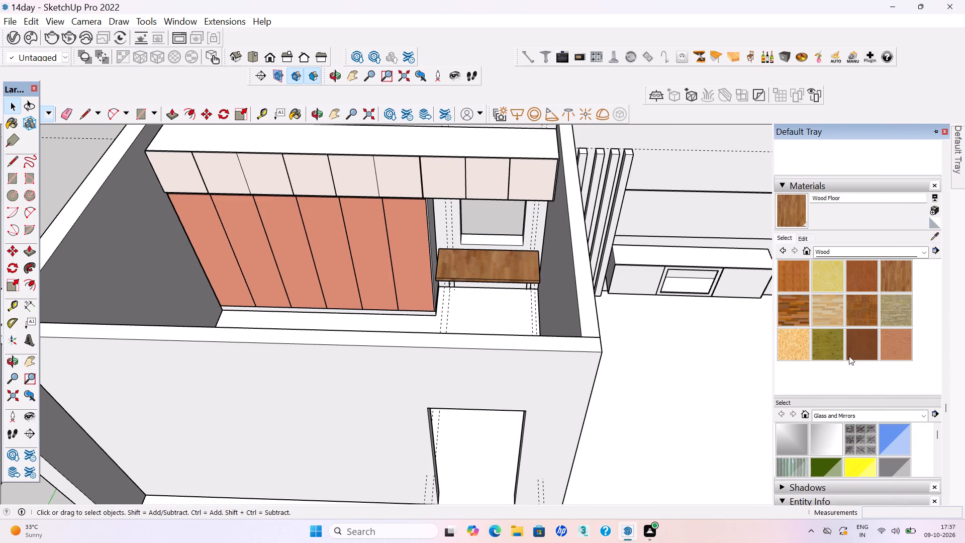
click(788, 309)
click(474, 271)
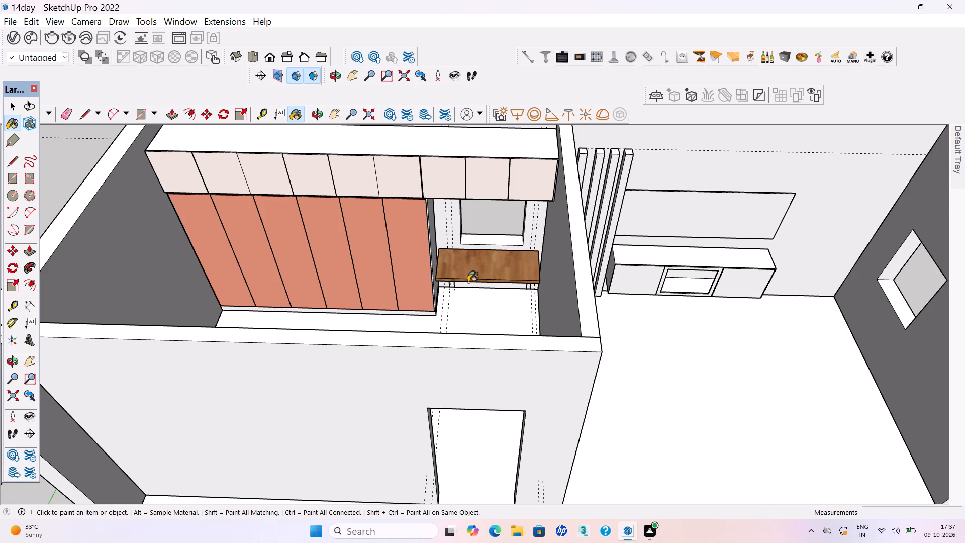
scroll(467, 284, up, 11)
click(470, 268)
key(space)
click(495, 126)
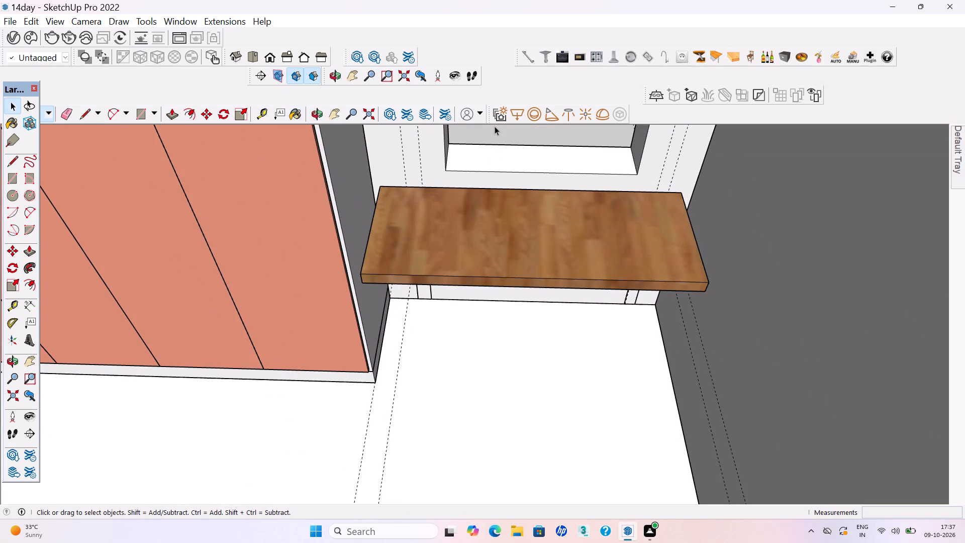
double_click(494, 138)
Inside the ledge group, reproject the top face's wood texture with Tri-Planar Projection (Fit) and finally (World), and close the group.
double_click(467, 269)
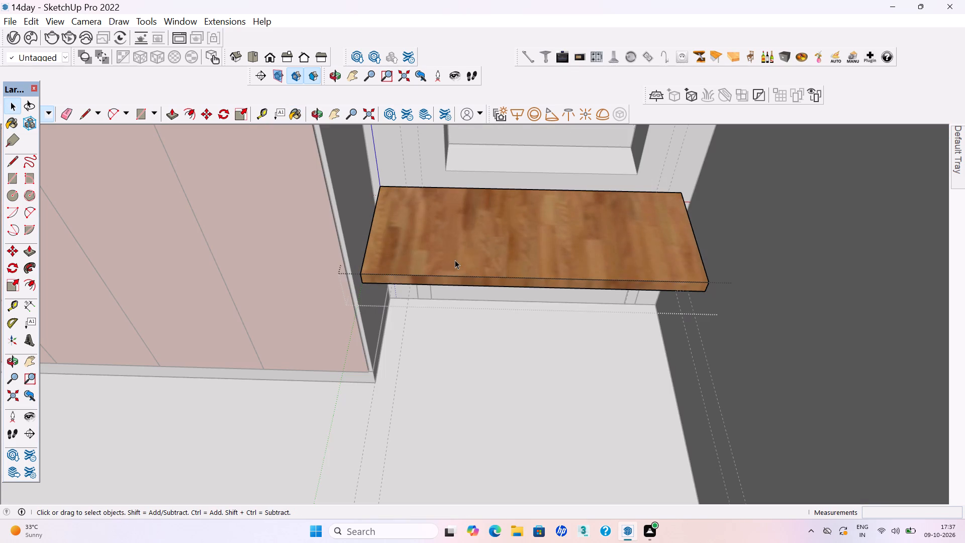
click(455, 260)
click(159, 59)
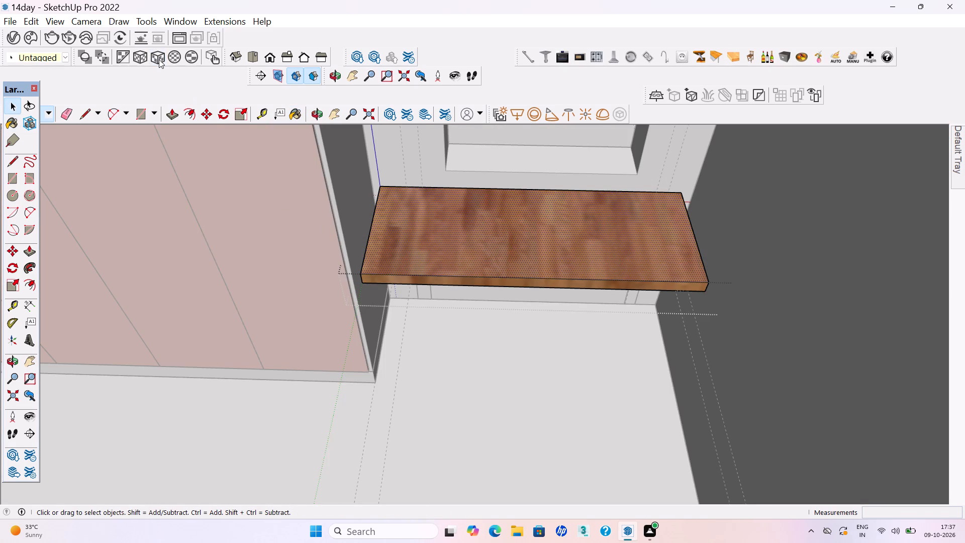
click(159, 59)
click(144, 59)
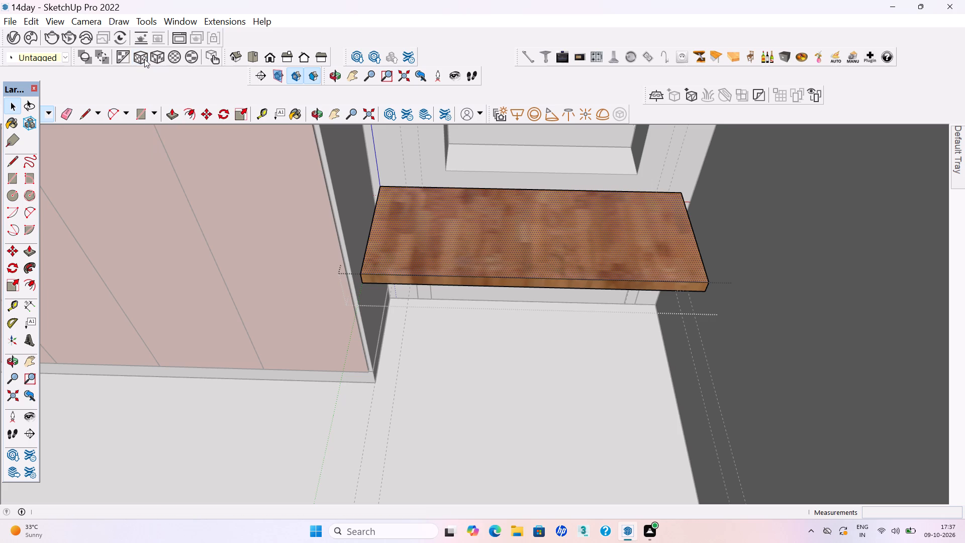
click(479, 129)
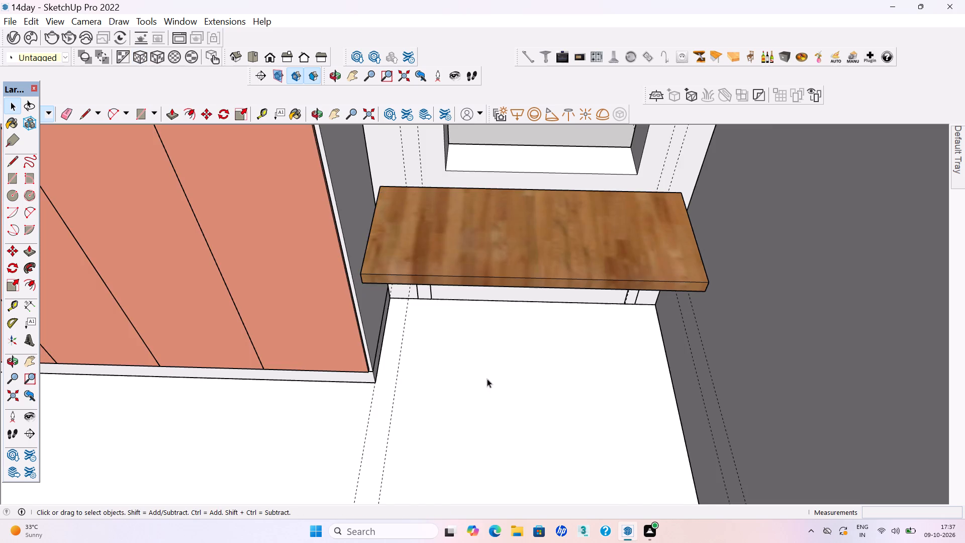
scroll(522, 397, down, 14)
click(604, 189)
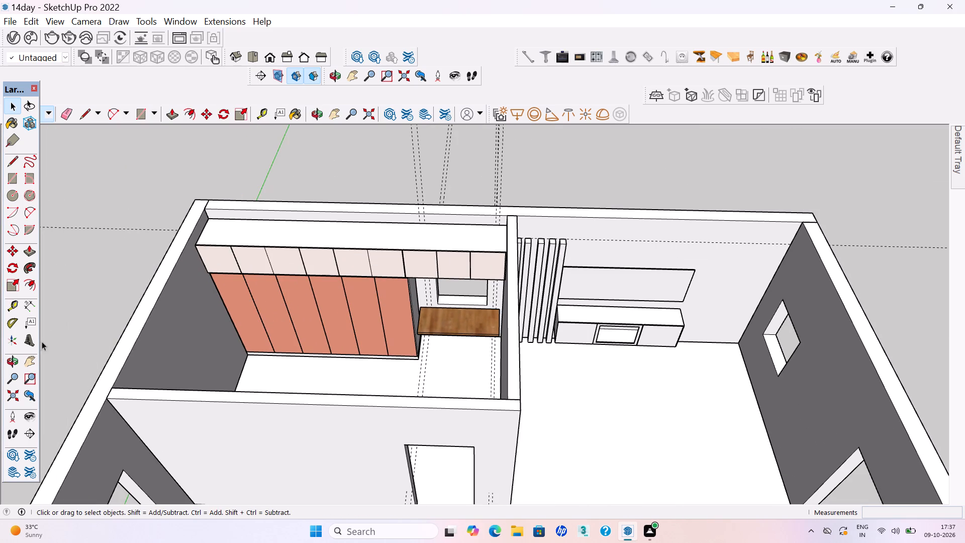
Paint the whole window ledge with Wood Floor from the Wood materials and clear the selection.
click(958, 157)
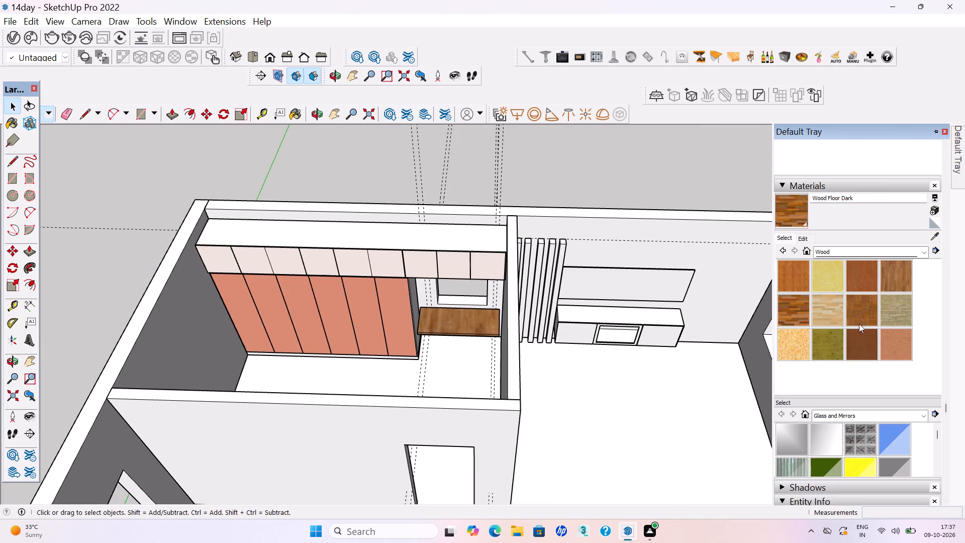
click(894, 281)
click(464, 330)
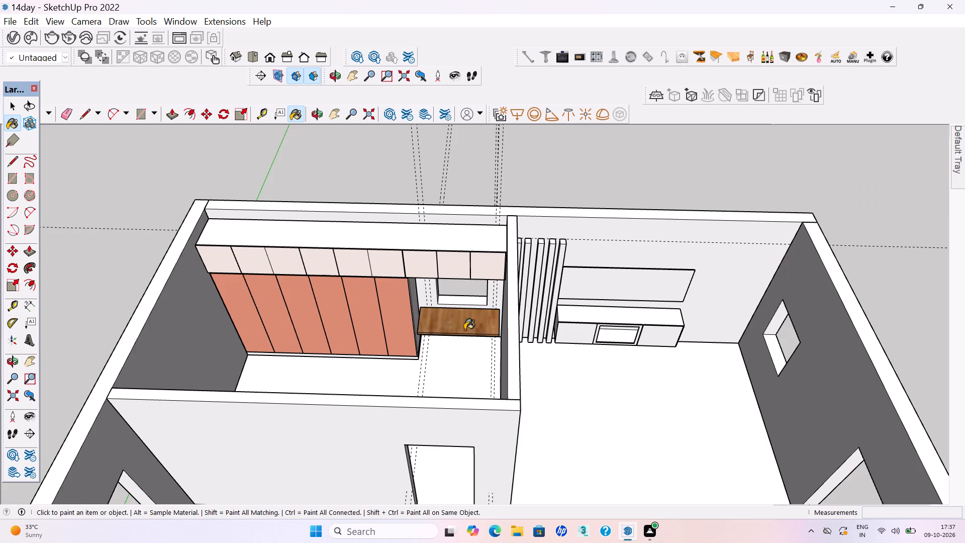
scroll(456, 334, up, 13)
double_click(460, 313)
key(space)
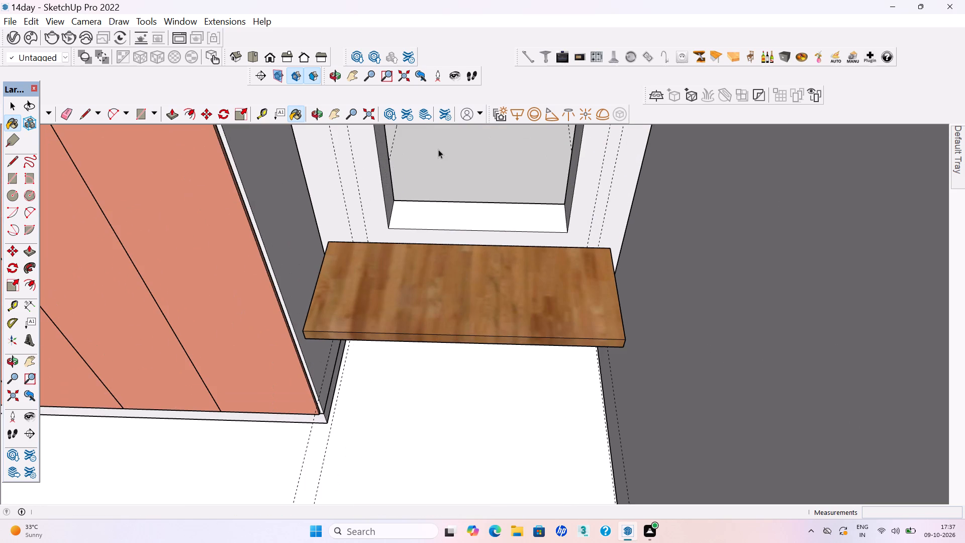
double_click(438, 149)
click(460, 186)
click(465, 321)
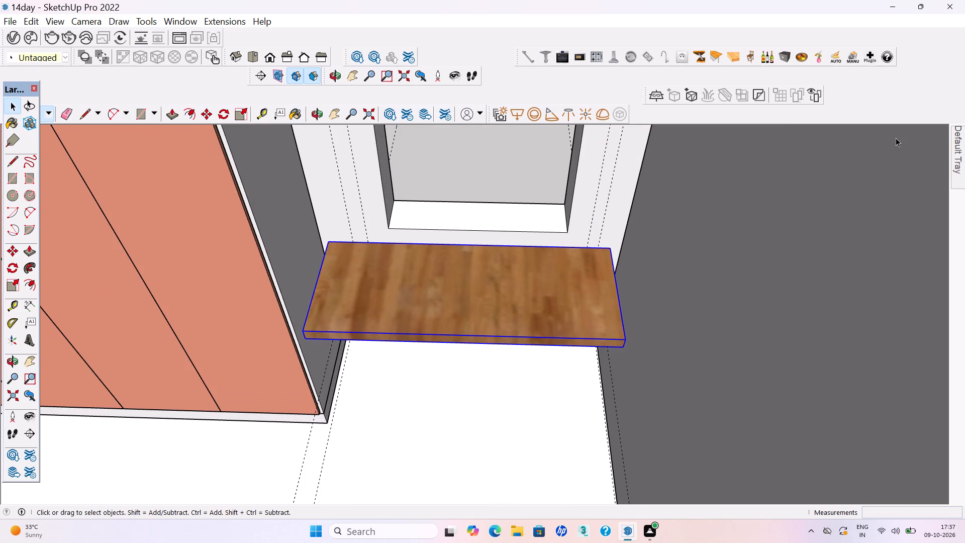
click(956, 154)
click(899, 278)
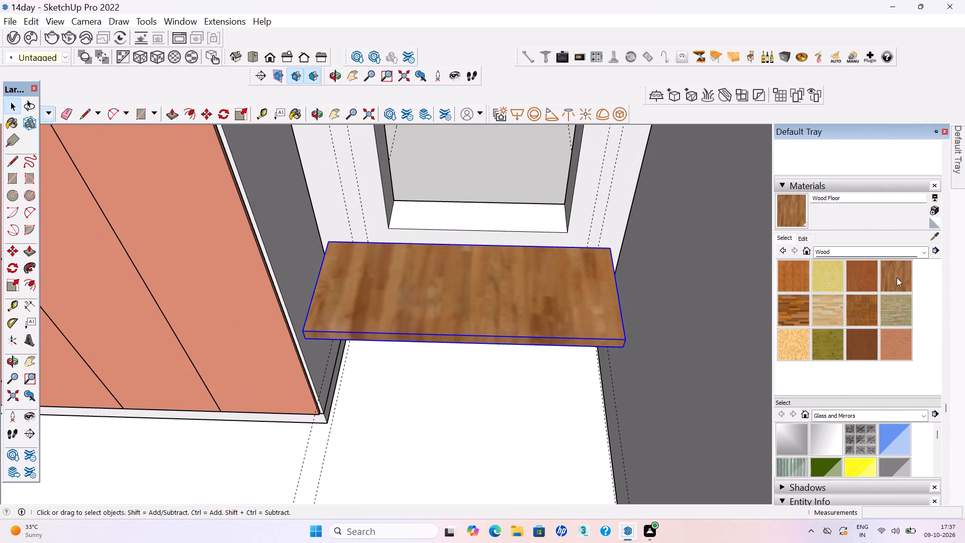
click(474, 316)
triple_click(474, 317)
click(473, 315)
key(space)
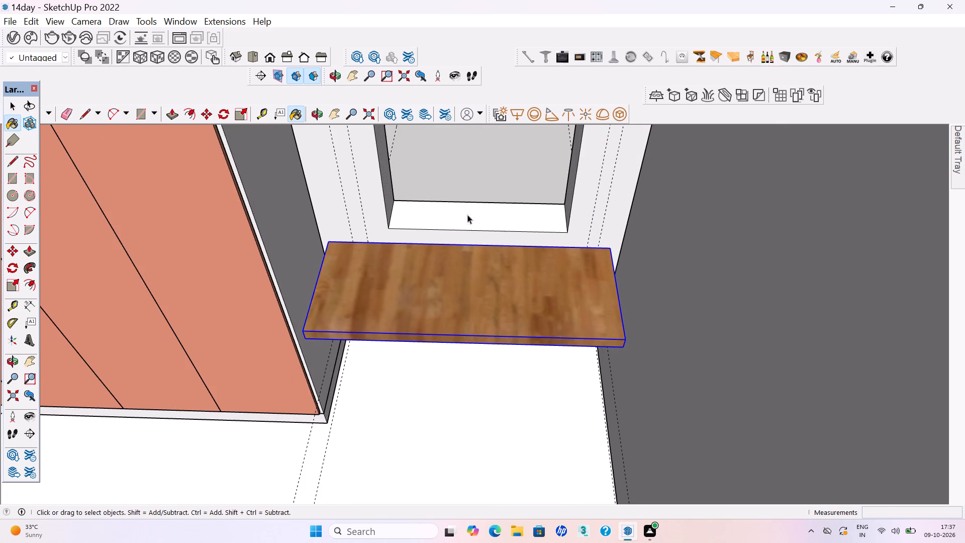
double_click(458, 184)
Save the model with the wood-finished window ledge.
scroll(480, 259, down, 5)
key(ctrl+s)
key(ctrl+s)
scroll(493, 306, down, 3)
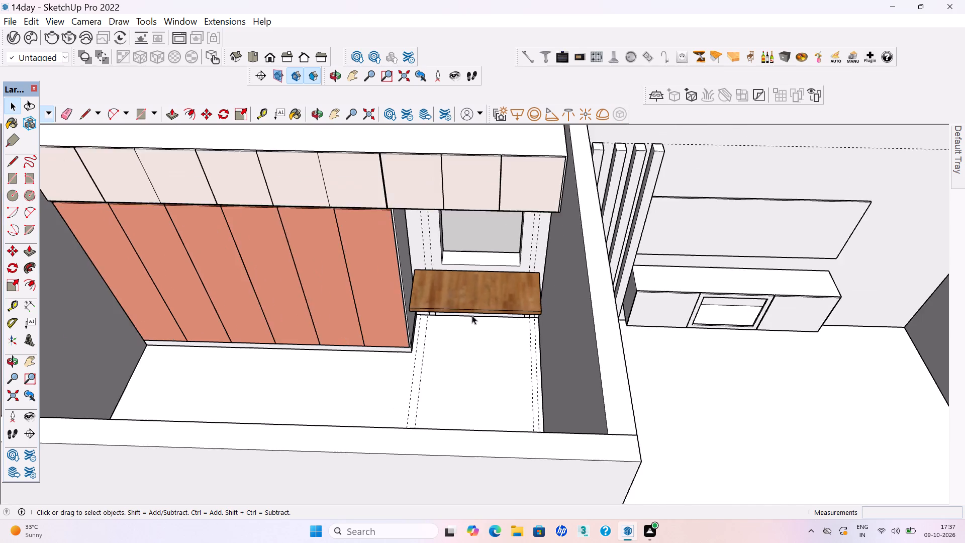
scroll(472, 315, down, 10)
click(666, 194)
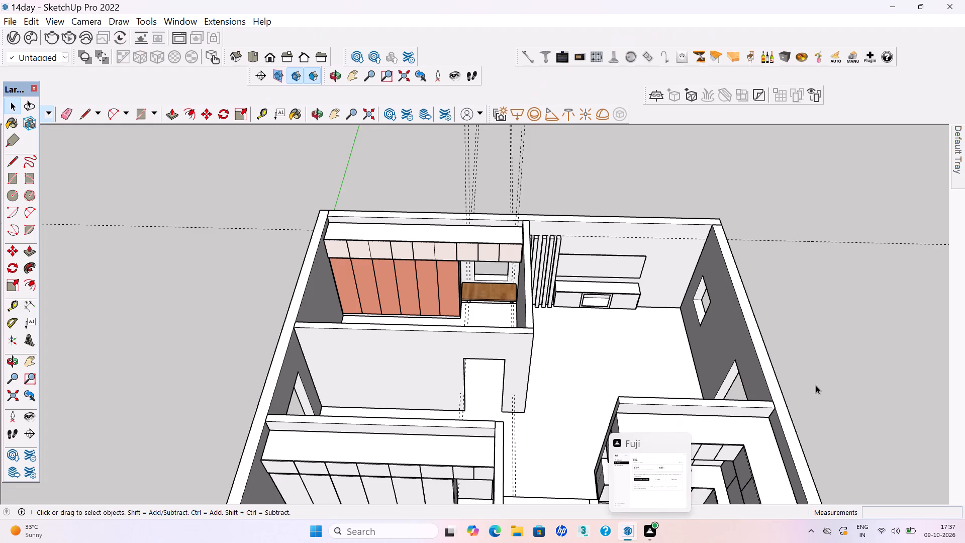
Delete the dashed construction guides that extend beyond the house walls, both the crosswise one and those behind the bedroom window.
scroll(545, 274, down, 4)
middle_drag(617, 242, 596, 161)
drag(794, 305, 735, 192)
key(Delete)
middle_drag(462, 248, 484, 333)
drag(572, 184, 450, 155)
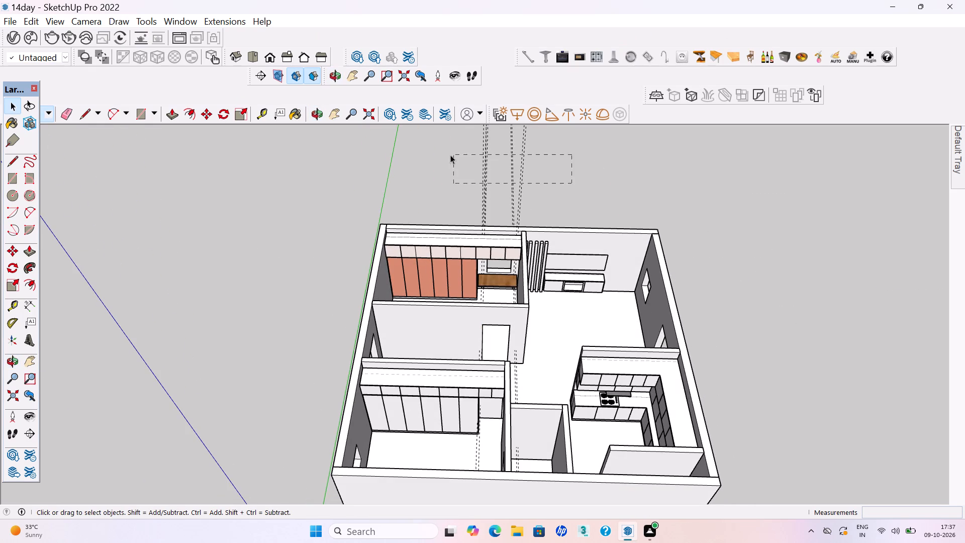
drag(450, 155, 449, 155)
key(Delete)
scroll(515, 318, down, 3)
ctrl+scroll(514, 321, up, 1)
Save the model without the construction guides.
key(ctrl+s)
key(ctrl+s)
key(ctrl+s)
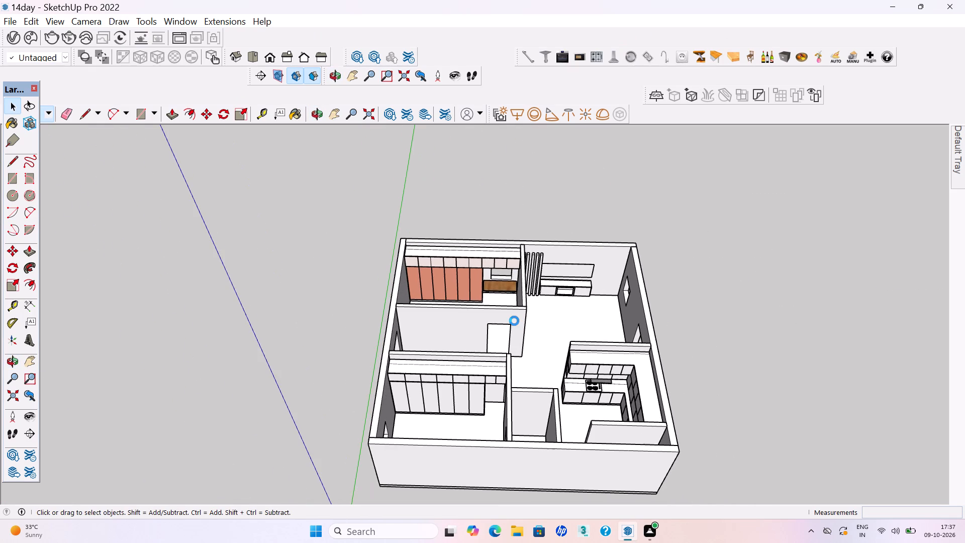
key(ctrl+s)
Examine the wood finish on the top and front edge of the bedroom window ledge up close.
scroll(482, 284, up, 18)
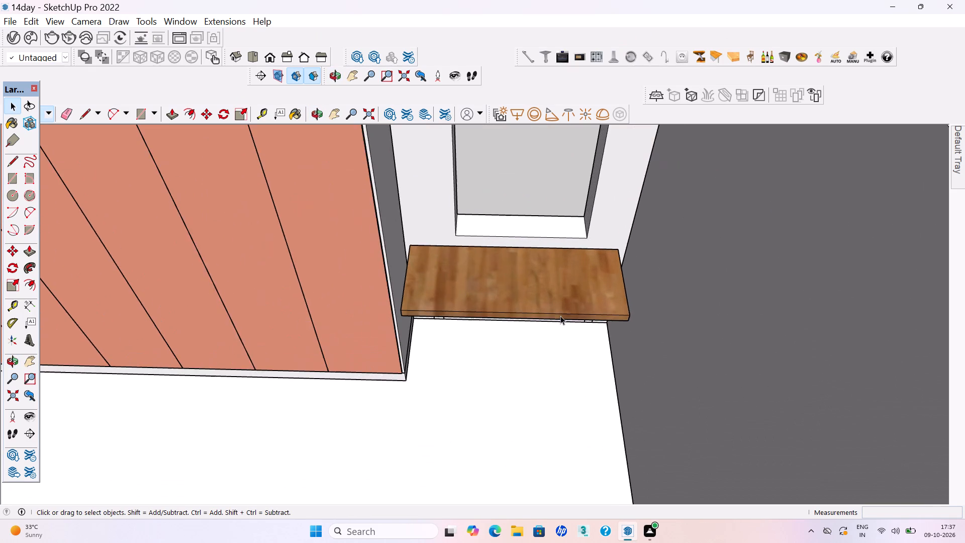
middle_drag(555, 293, 556, 264)
scroll(531, 305, up, 7)
middle_drag(561, 297, 554, 239)
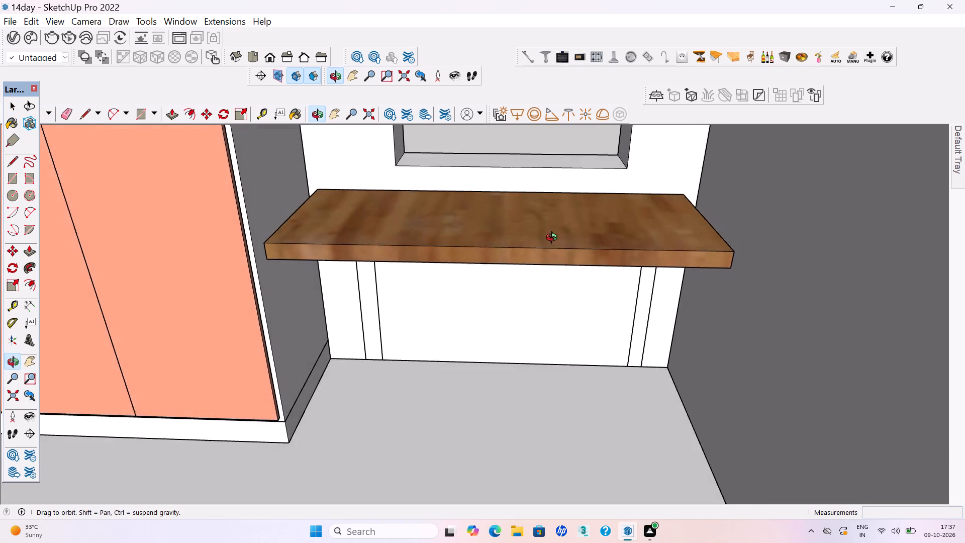
middle_drag(554, 239, 553, 253)
scroll(524, 299, down, 16)
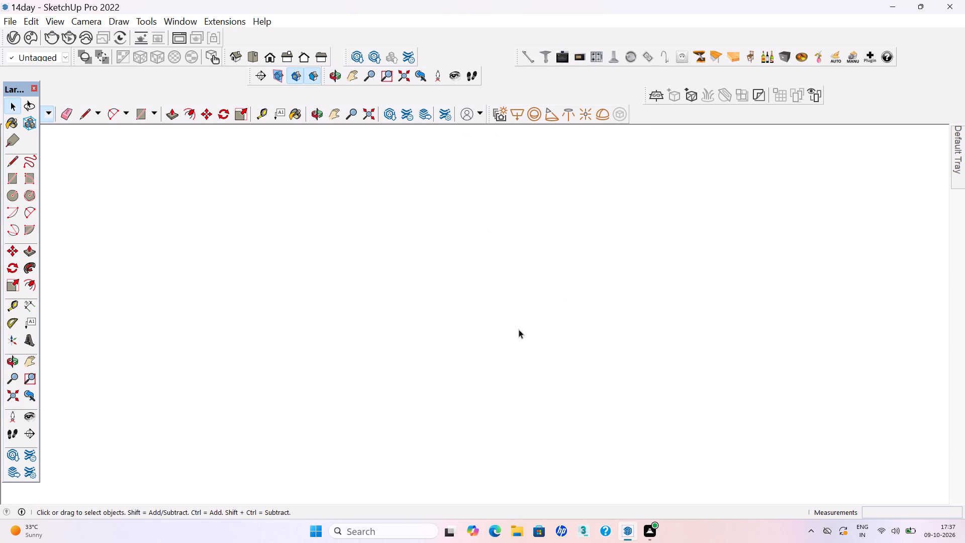
scroll(519, 329, down, 20)
scroll(519, 329, down, 13)
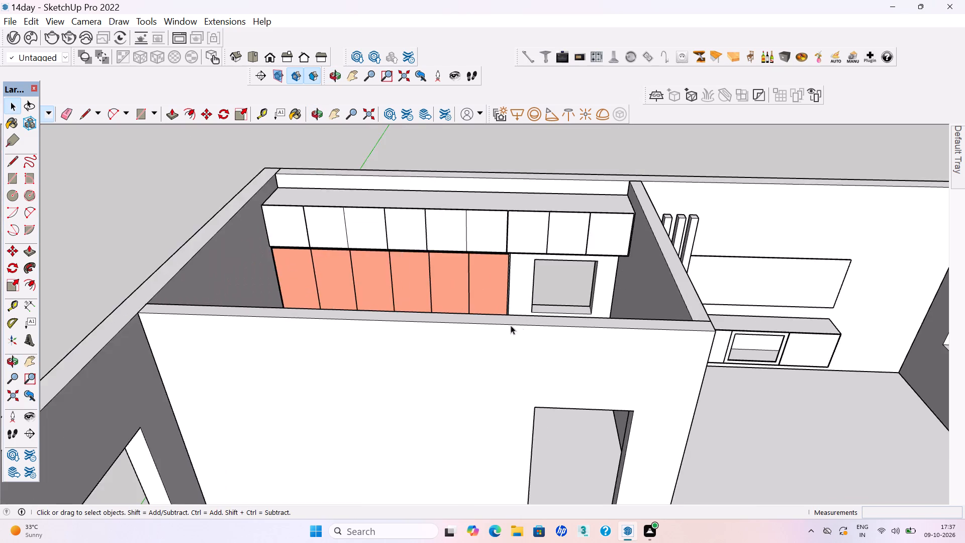
Examine the kitchen's base and wall cabinets around the cooktop from above.
scroll(511, 325, down, 16)
middle_drag(505, 285, 522, 381)
scroll(639, 378, up, 3)
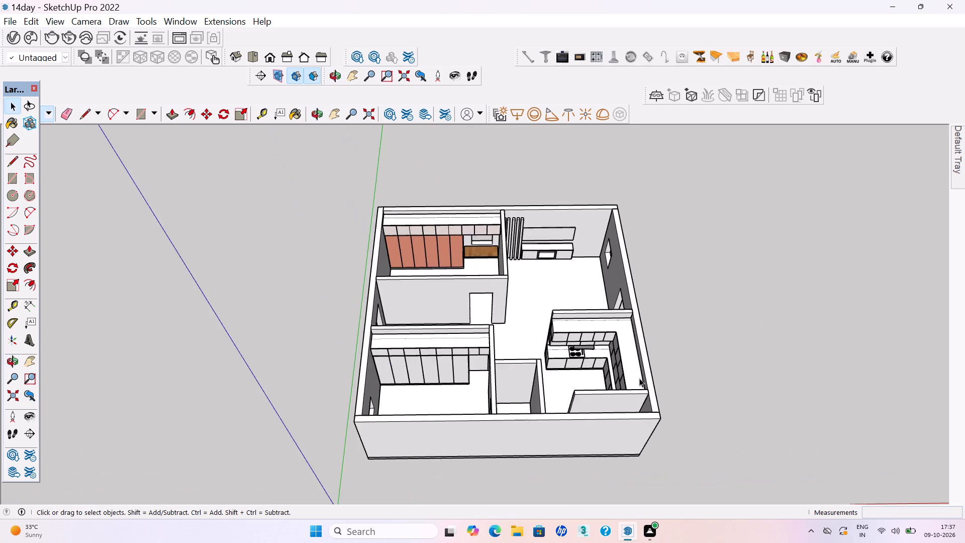
scroll(595, 367, up, 6)
middle_drag(527, 379, 887, 437)
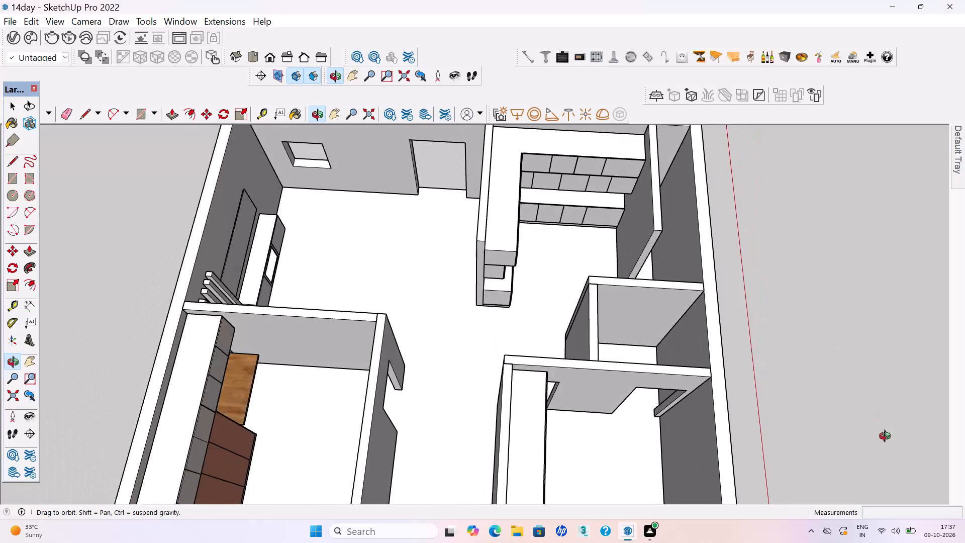
middle_drag(887, 437, 595, 399)
scroll(594, 398, up, 5)
scroll(546, 320, up, 3)
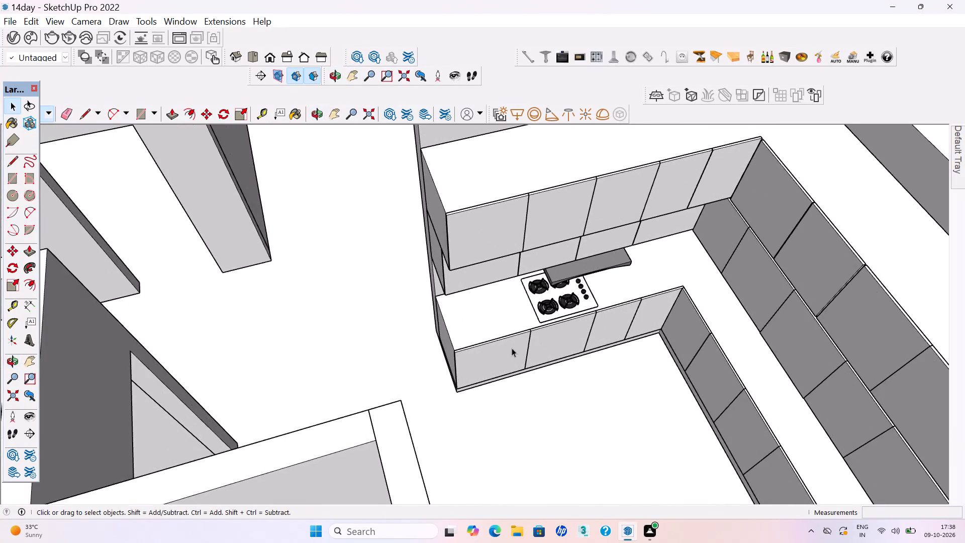
middle_drag(511, 348, 621, 326)
Save the model again.
key(ctrl+s)
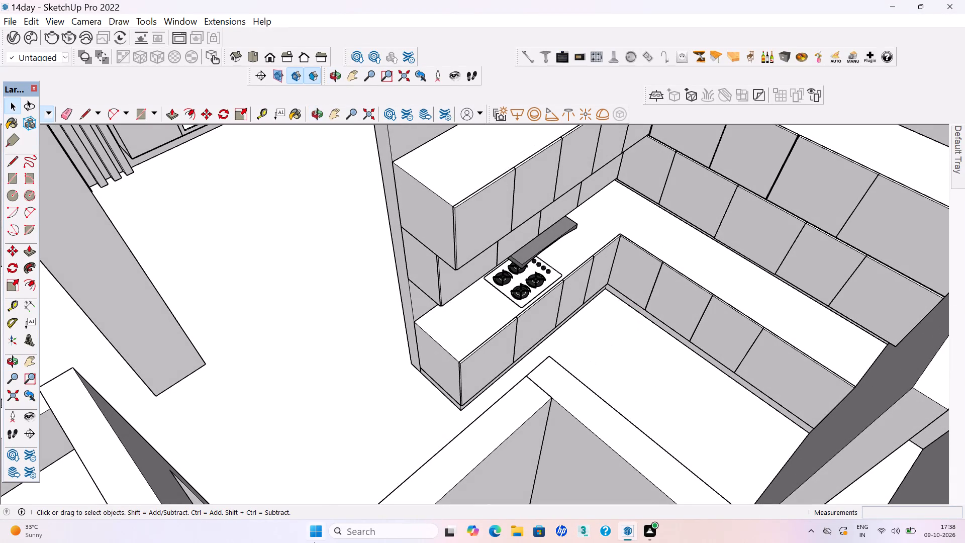
key(ctrl+s)
key(ctrl+s)
Examine the unpainted wardrobe and loft cabinets in the second bedroom and the overall house layout.
scroll(242, 536, down, 7)
scroll(286, 507, down, 4)
scroll(429, 433, down, 3)
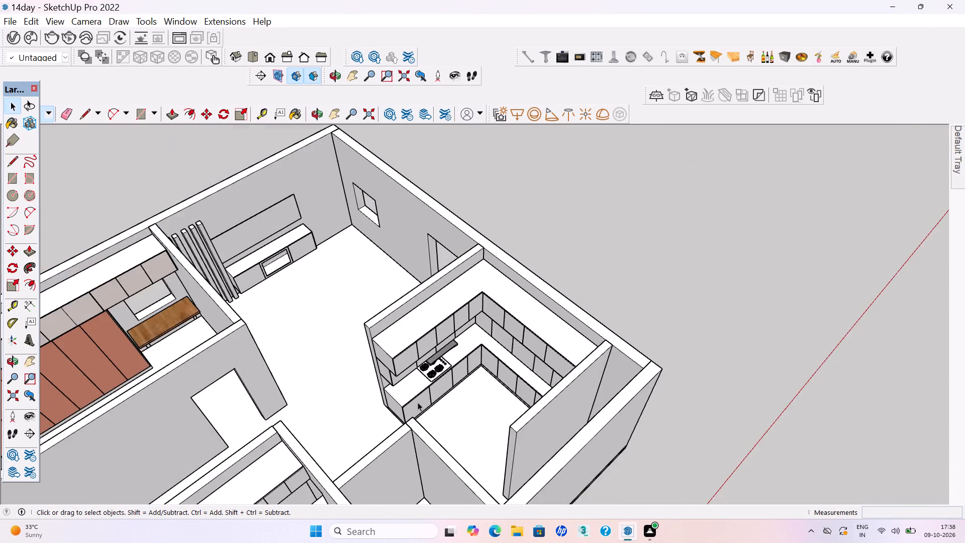
scroll(418, 402, down, 12)
middle_drag(587, 321, 388, 342)
scroll(303, 327, up, 7)
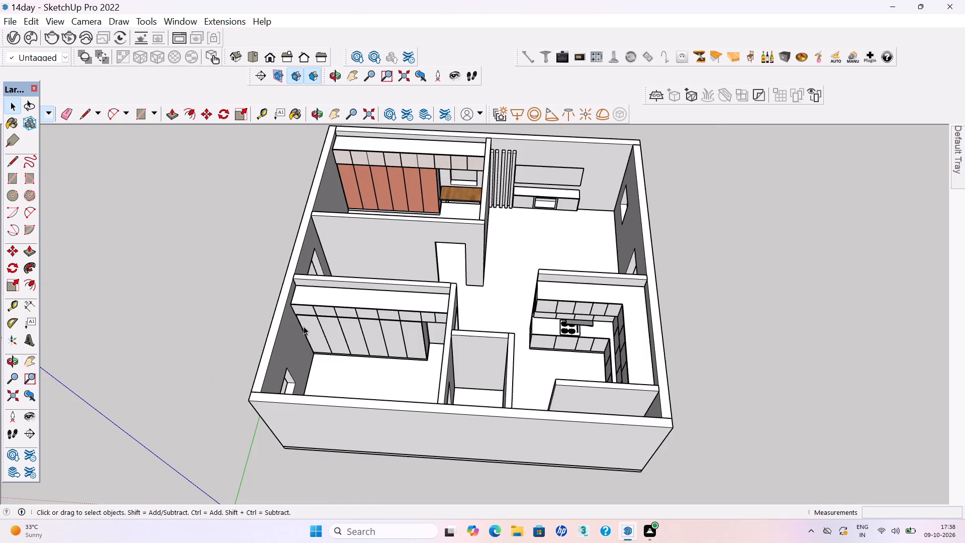
scroll(304, 326, up, 6)
middle_drag(352, 328, 373, 267)
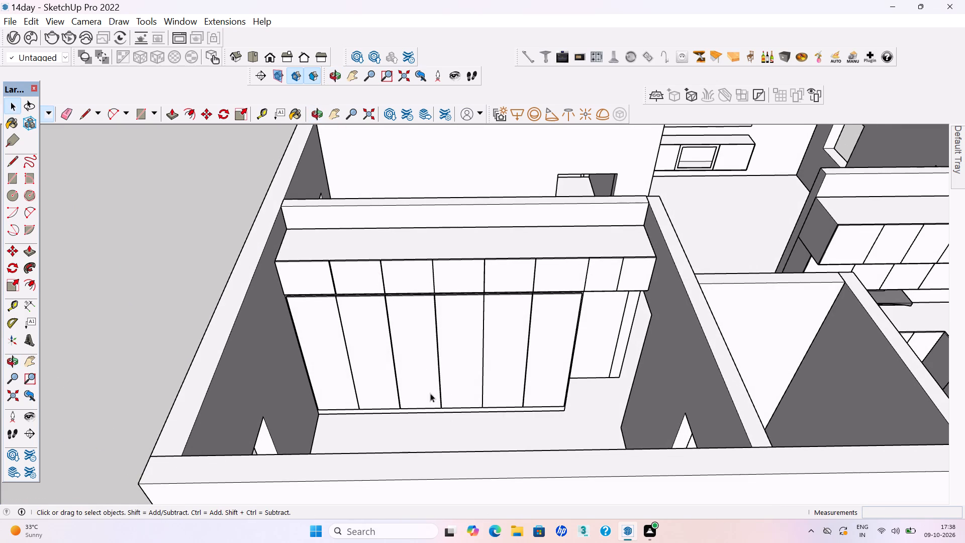
scroll(585, 267, down, 3)
middle_drag(551, 264, 531, 392)
scroll(524, 393, up, 1)
scroll(516, 376, down, 2)
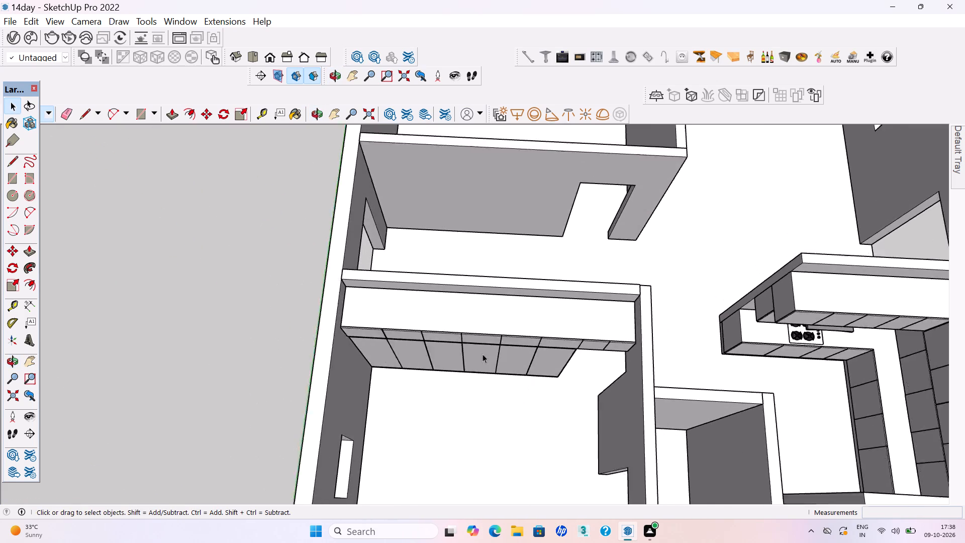
scroll(482, 354, down, 2)
scroll(448, 320, down, 3)
middle_drag(448, 333, 445, 292)
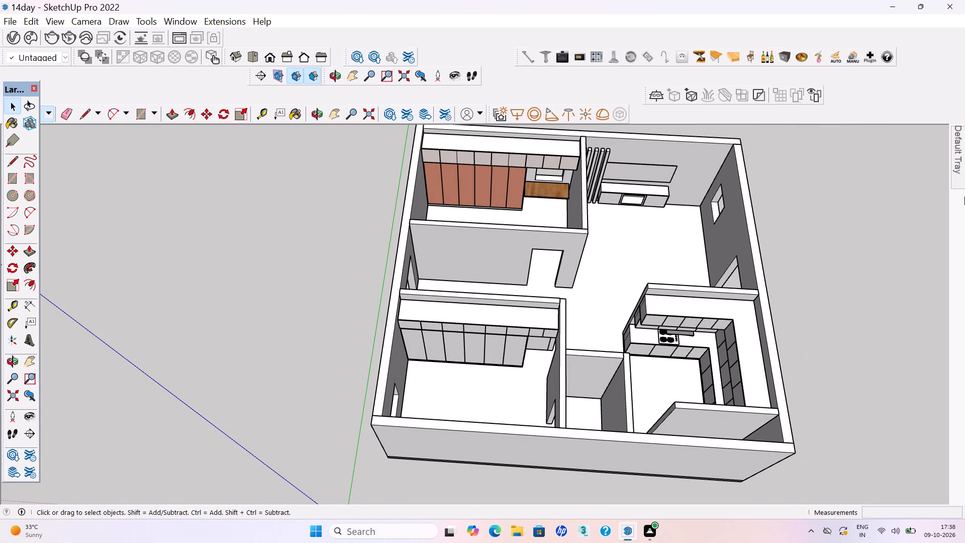
Paint the first door of the second bedroom's wardrobe with Wood Veneer 01.
click(954, 167)
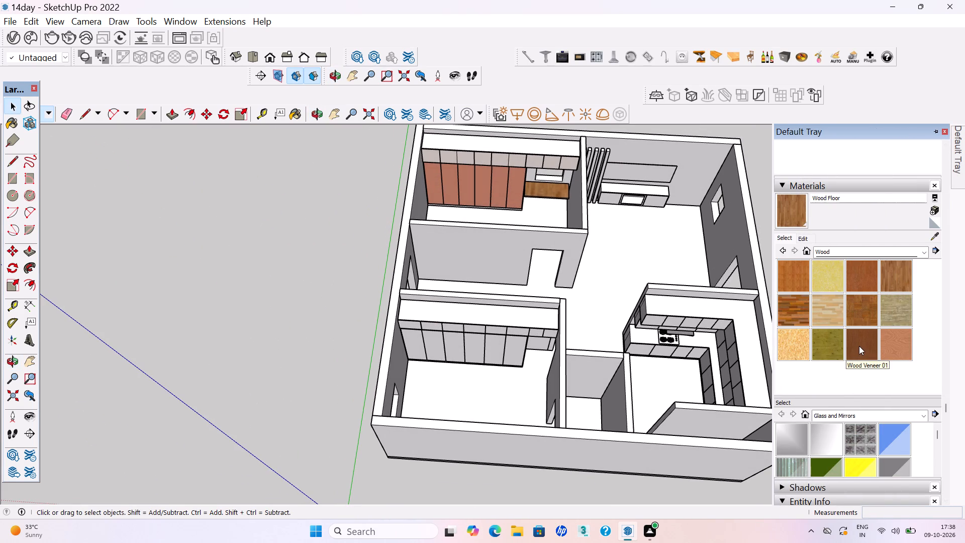
click(859, 346)
scroll(459, 379, up, 7)
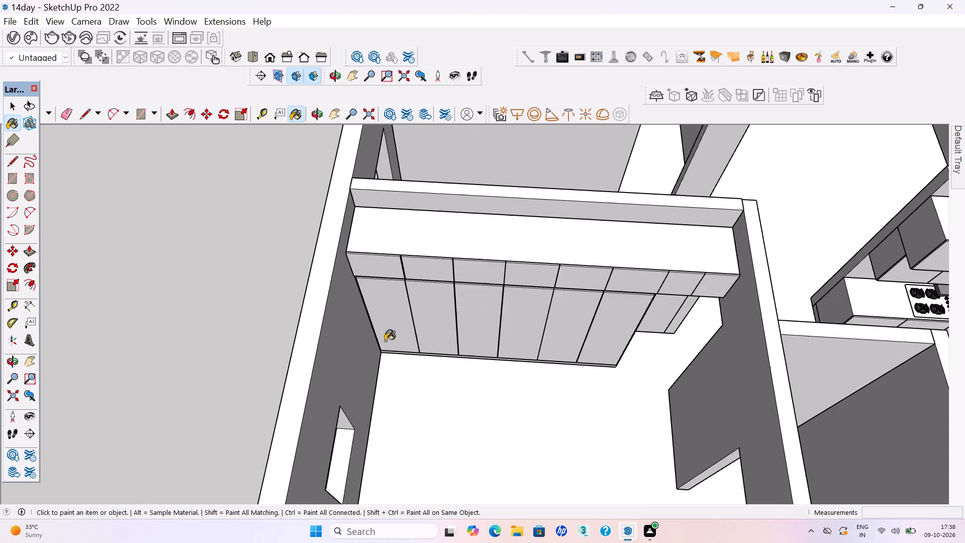
middle_drag(397, 313, 402, 226)
scroll(402, 226, up, 1)
click(402, 311)
scroll(397, 313, up, 2)
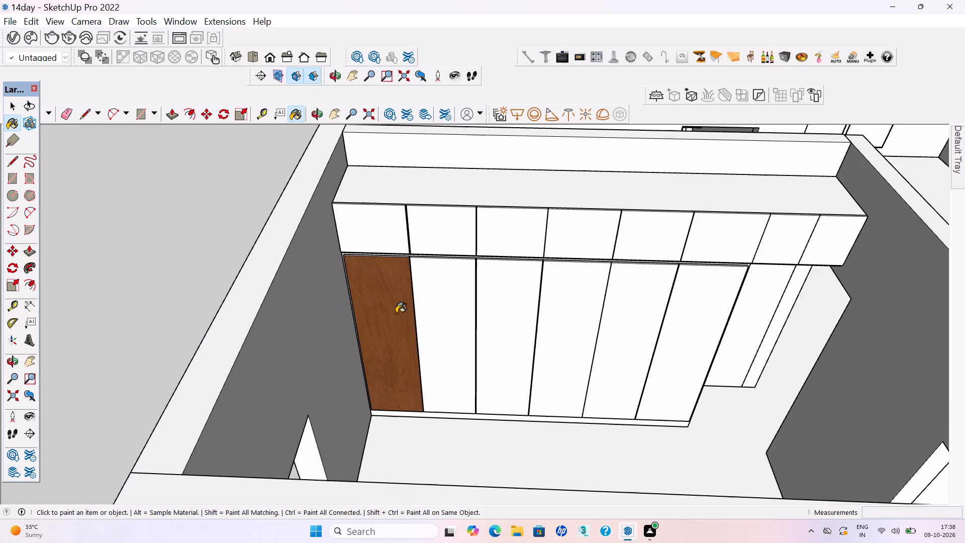
scroll(396, 313, up, 6)
key(space)
click(382, 319)
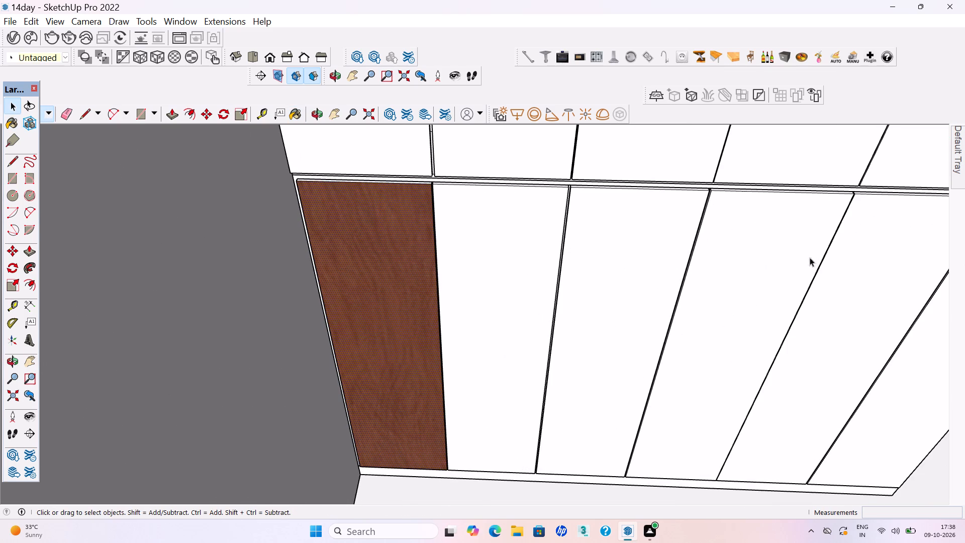
click(154, 61)
scroll(383, 324, down, 9)
click(206, 246)
scroll(332, 306, up, 8)
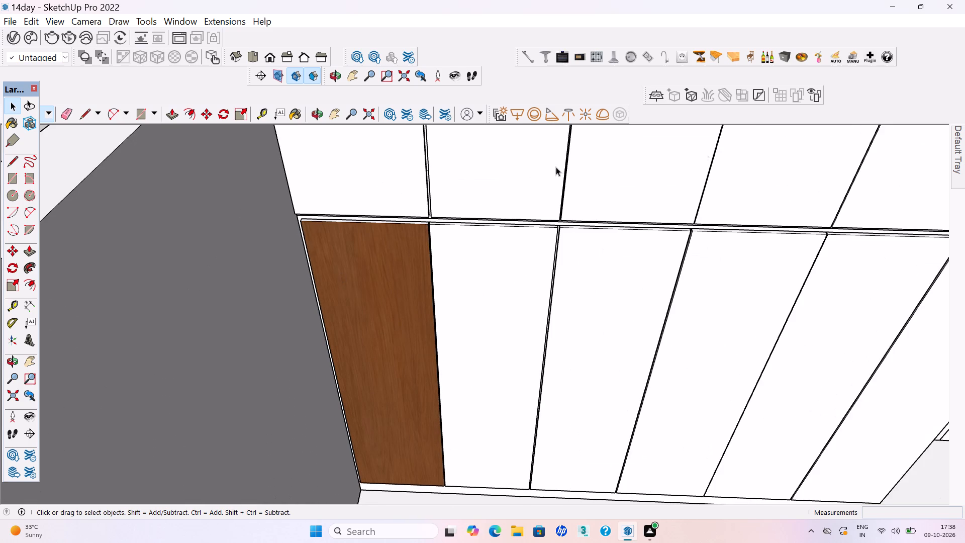
Sample the veneer from the painted door and apply it to the remaining five wardrobe doors in the second bedroom.
click(957, 151)
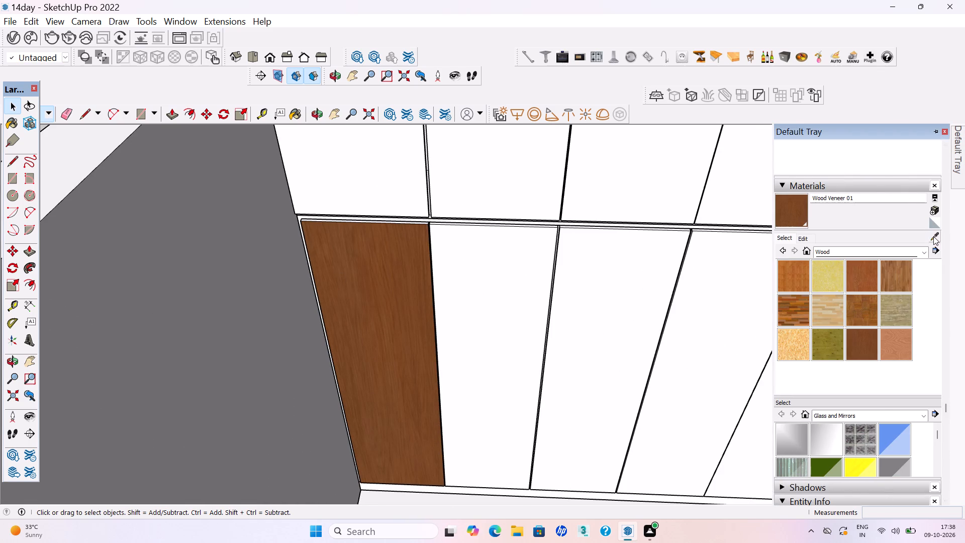
click(933, 236)
click(366, 332)
click(482, 324)
click(613, 322)
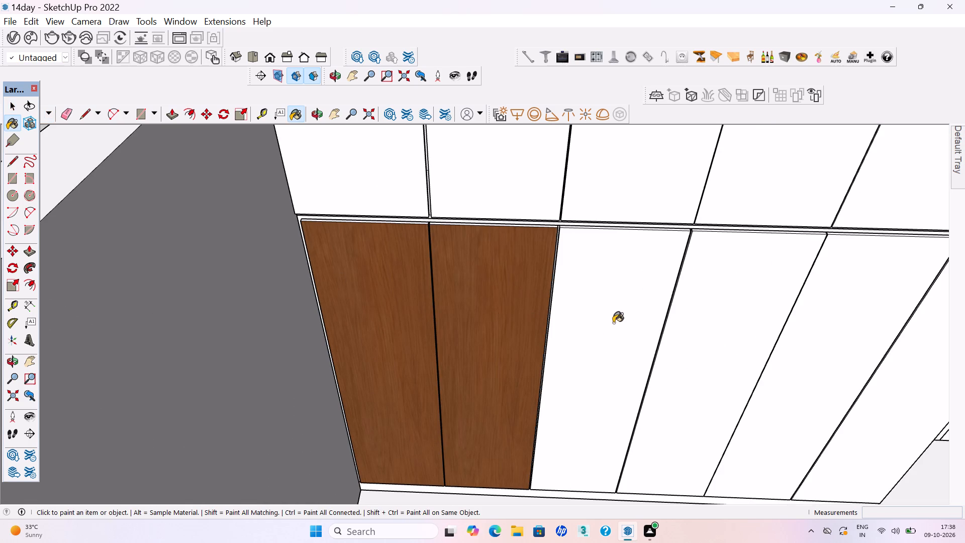
click(731, 335)
click(808, 342)
scroll(268, 356, down, 4)
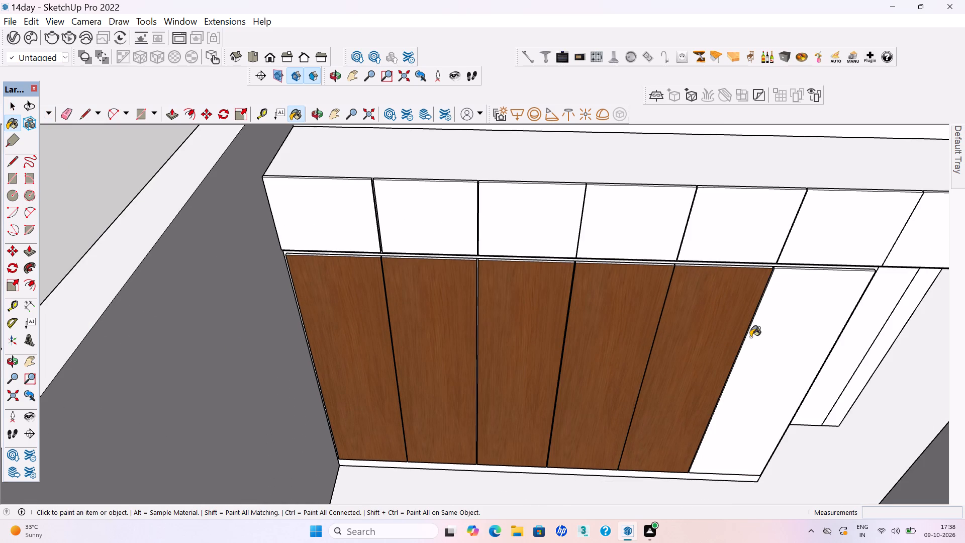
click(767, 343)
Repaint the top face of the first bedroom's window ledge with Wood Veneer 01.
scroll(325, 410, down, 13)
scroll(459, 220, up, 1)
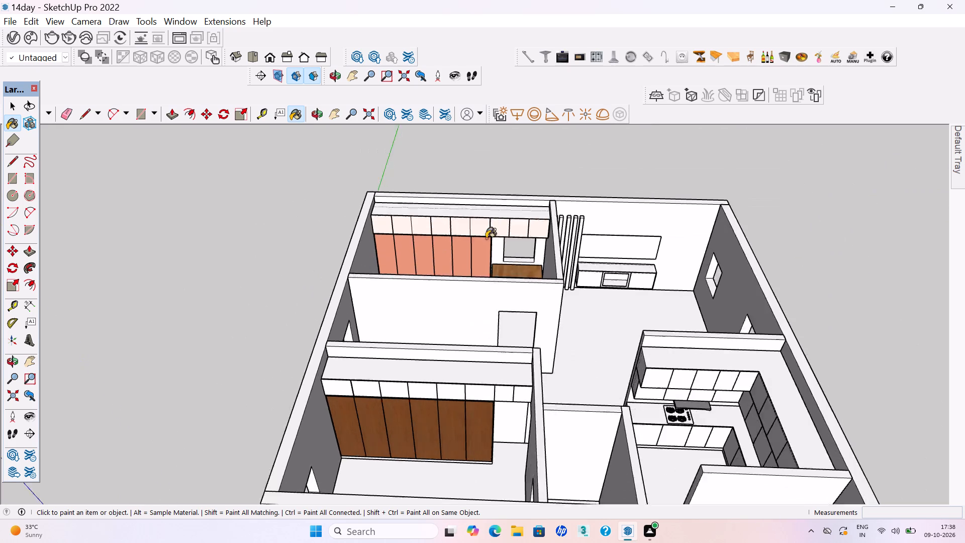
scroll(486, 238, up, 14)
click(540, 320)
key(space)
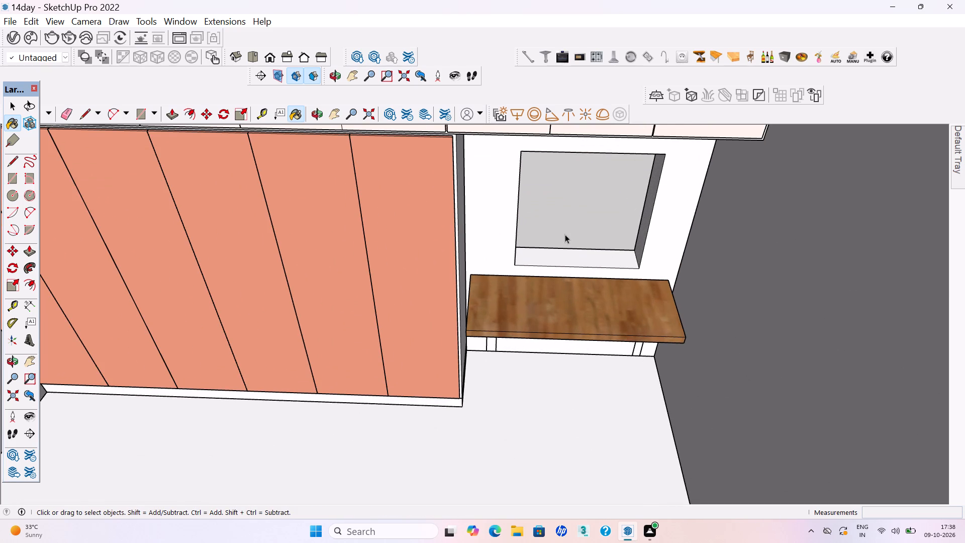
double_click(565, 234)
click(543, 319)
double_click(538, 323)
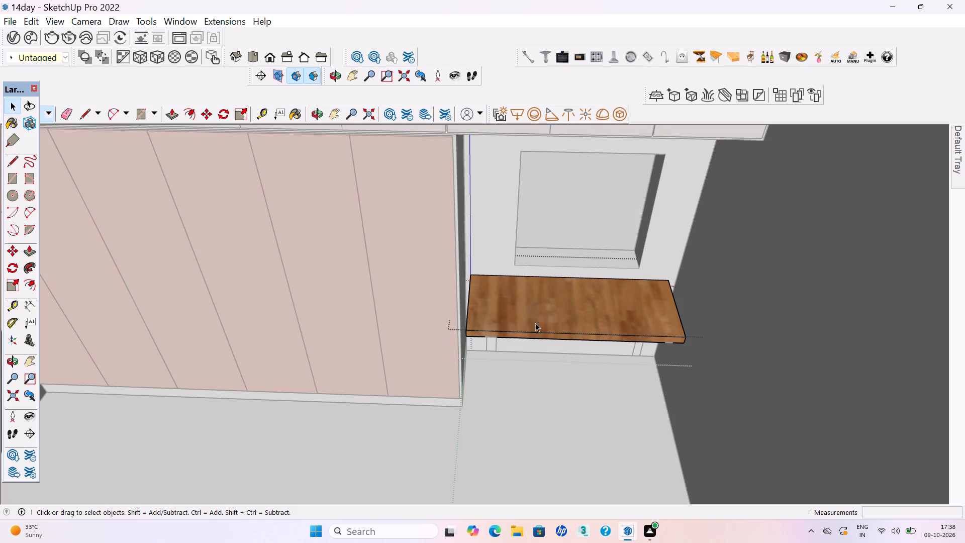
click(534, 322)
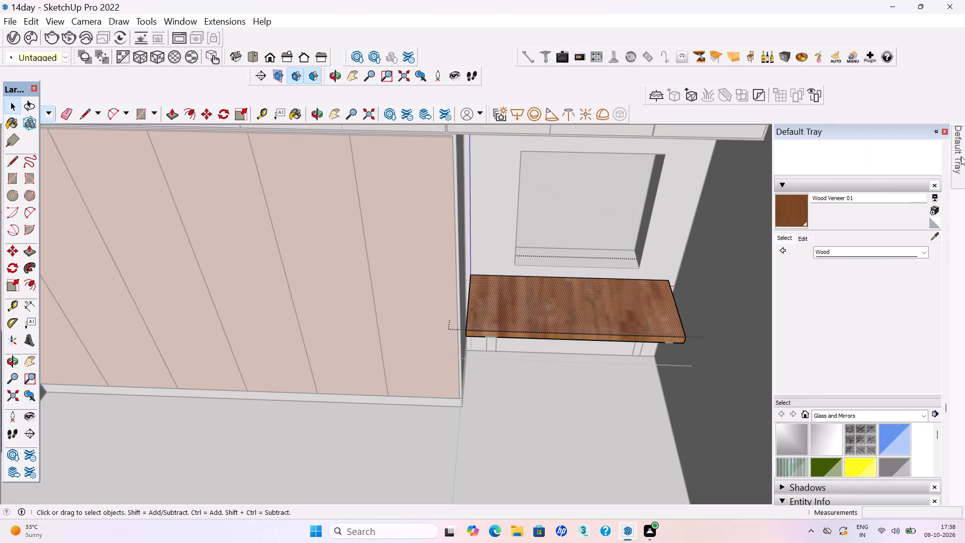
click(961, 156)
click(788, 211)
click(584, 316)
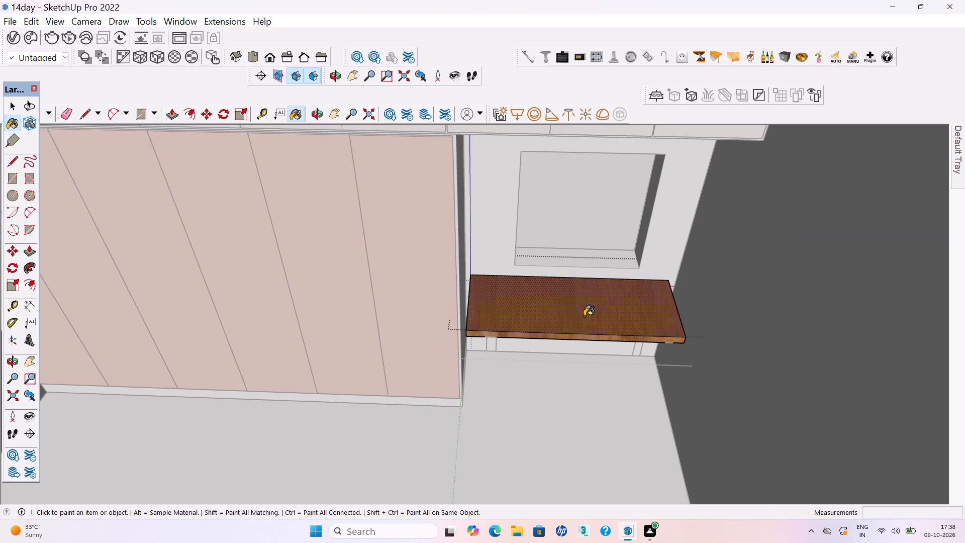
key(space)
click(562, 207)
scroll(567, 342, up, 6)
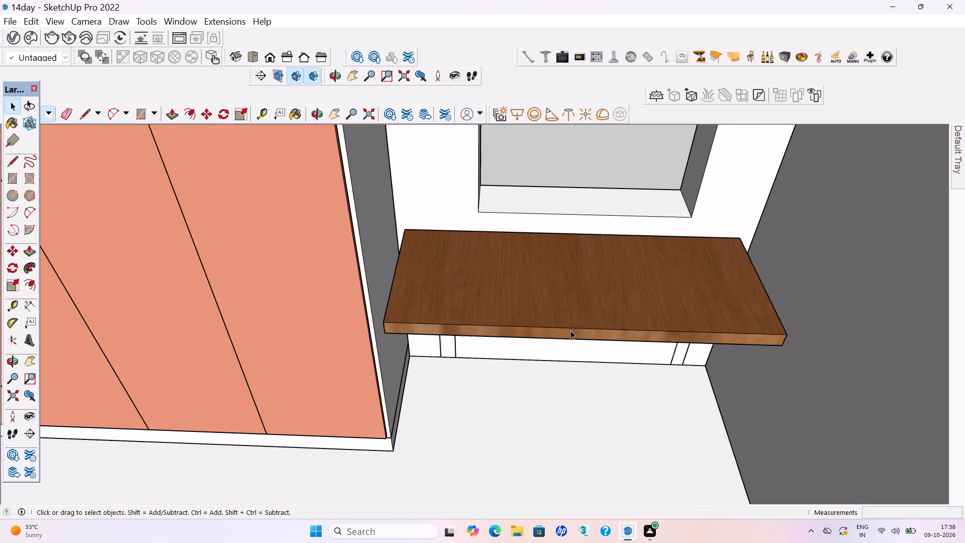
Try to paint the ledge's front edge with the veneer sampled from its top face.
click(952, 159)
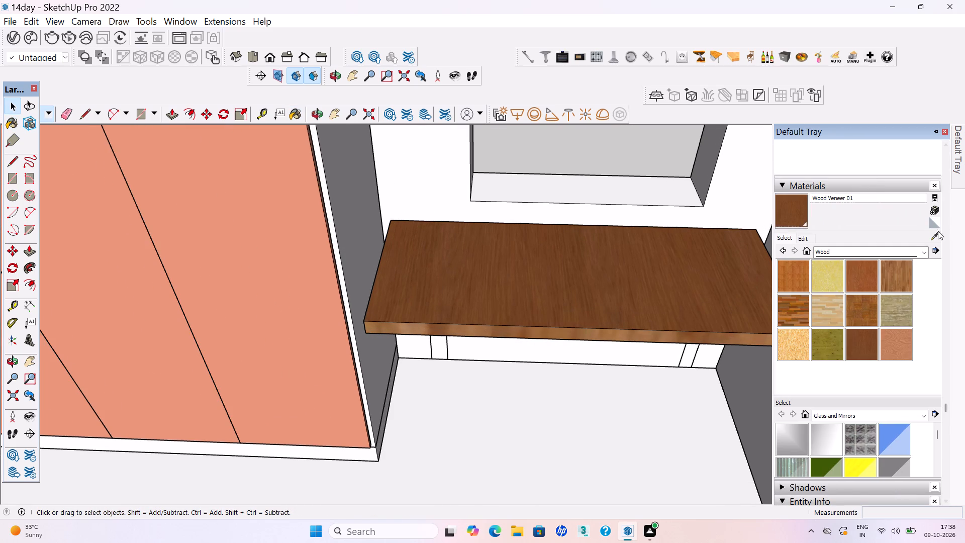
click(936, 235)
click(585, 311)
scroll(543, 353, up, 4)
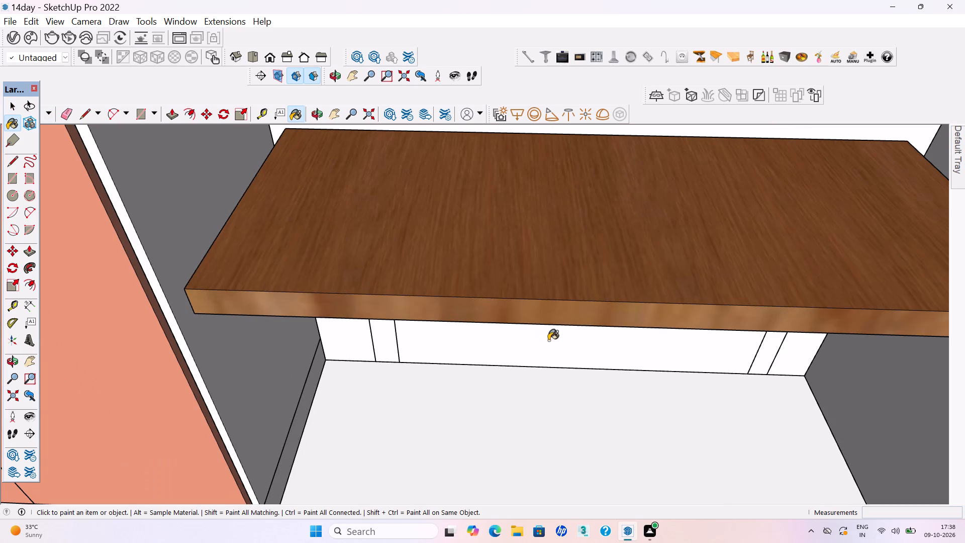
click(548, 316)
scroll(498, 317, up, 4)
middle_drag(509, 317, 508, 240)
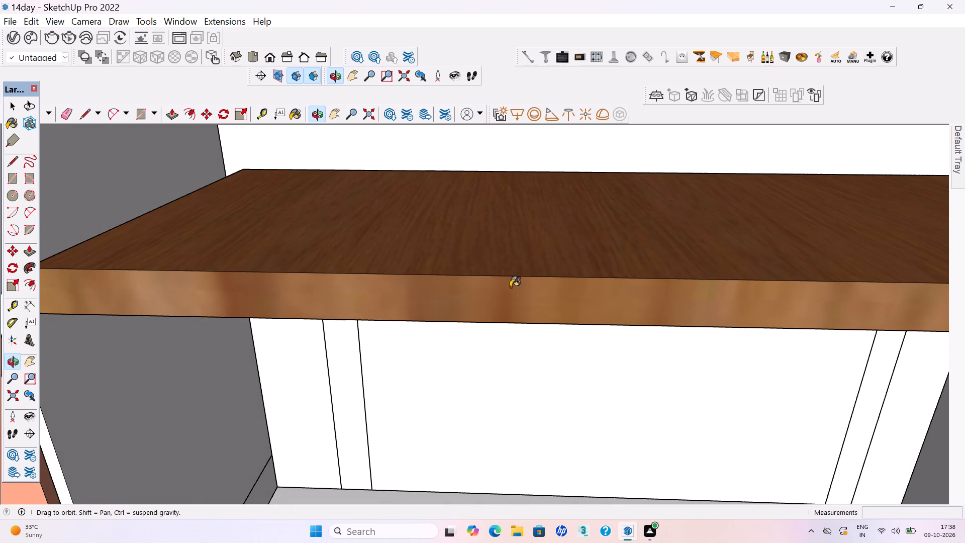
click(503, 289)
Open the window ledge group, paint its front edge with Wood Veneer 01, and leave the group.
key(space)
double_click(495, 303)
click(491, 303)
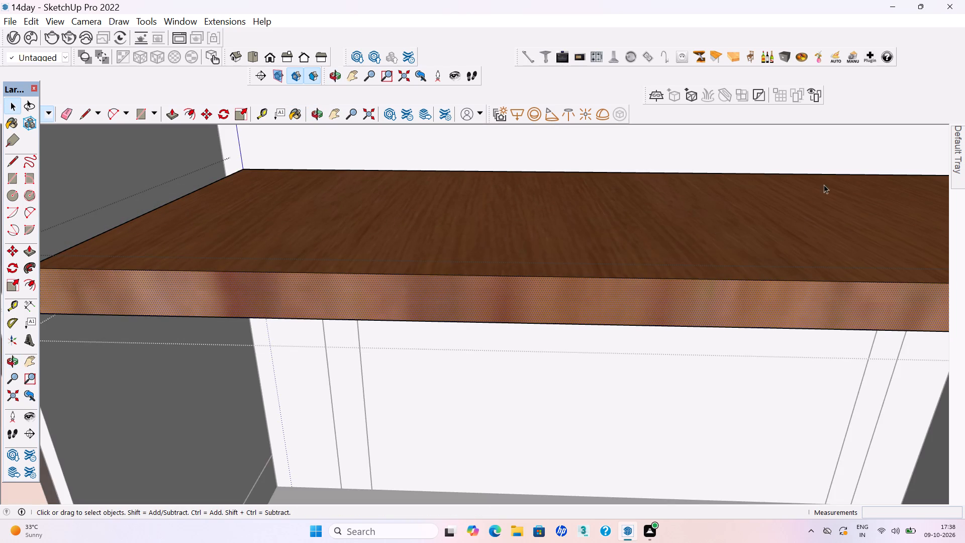
click(955, 160)
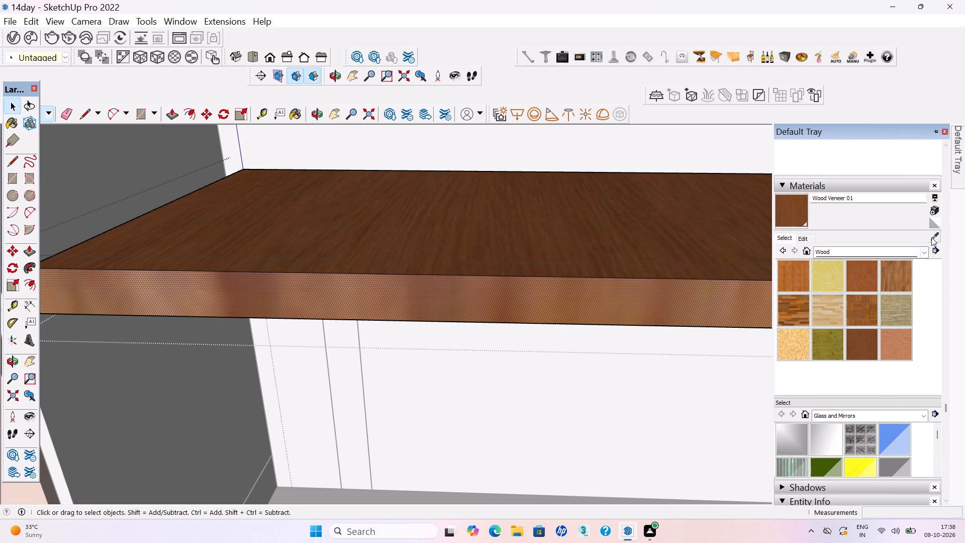
click(936, 235)
click(797, 218)
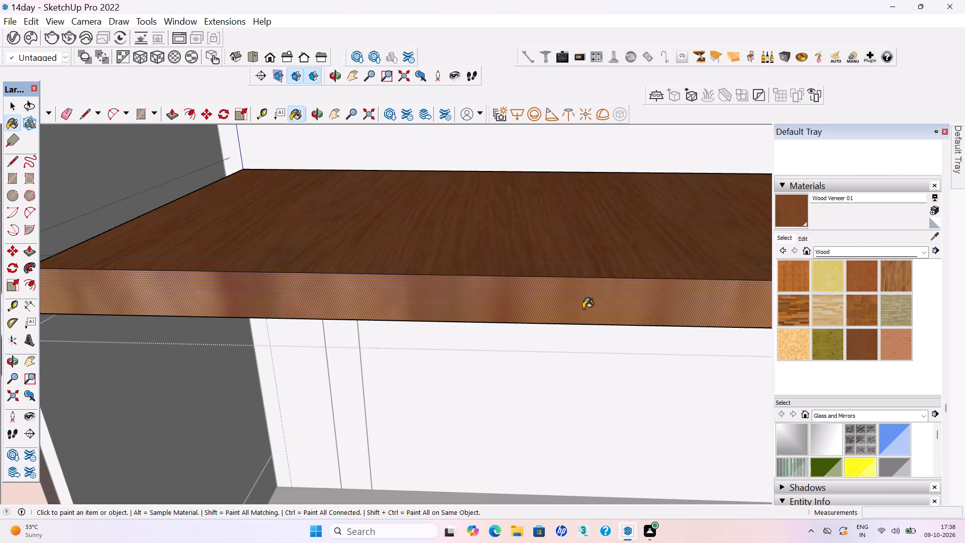
click(583, 309)
key(space)
scroll(481, 314, down, 14)
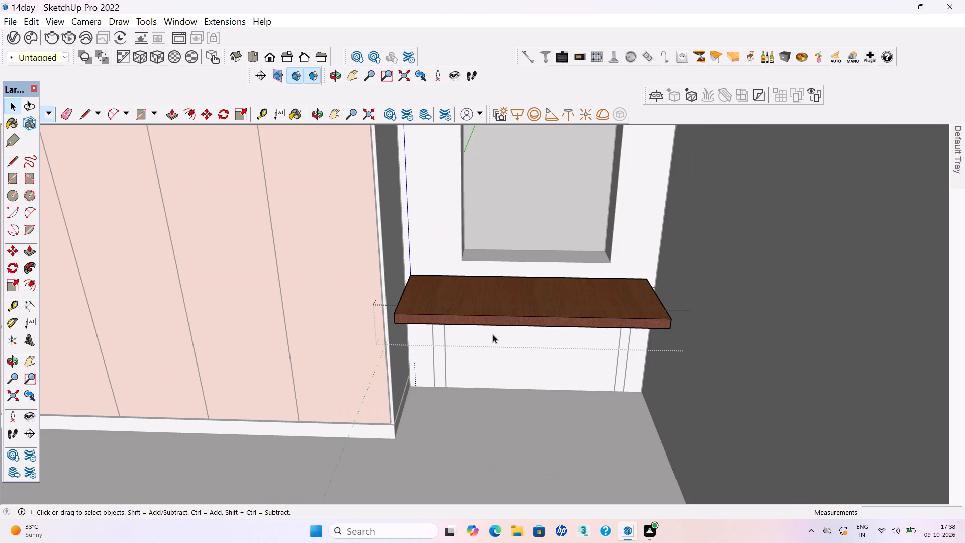
scroll(495, 316, down, 18)
click(575, 234)
Examine the repainted window ledge beside the first bedroom's wardrobe up close and from above.
middle_drag(500, 297, 498, 409)
scroll(500, 312, up, 1)
scroll(488, 342, up, 20)
scroll(488, 342, up, 2)
middle_drag(450, 307, 397, 308)
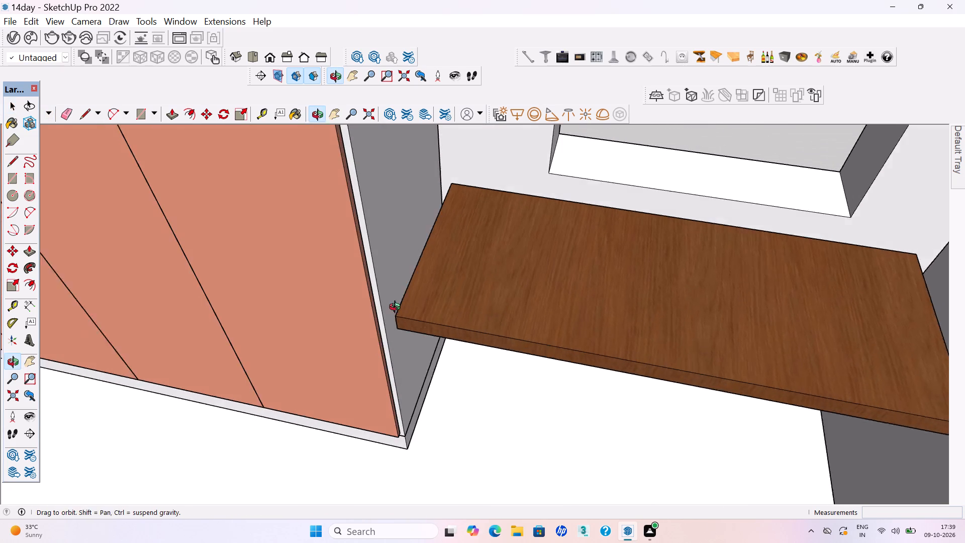
middle_drag(397, 308, 396, 312)
scroll(429, 317, down, 14)
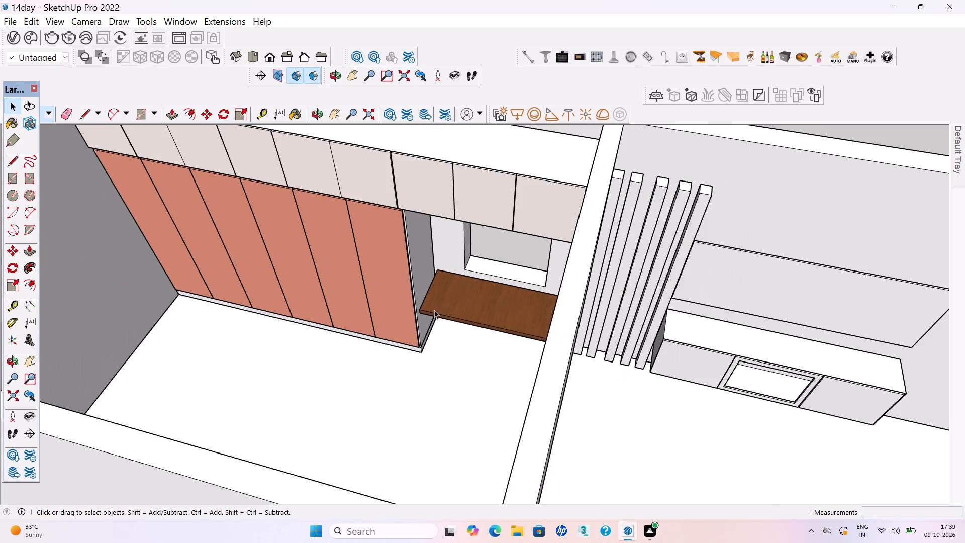
scroll(434, 310, down, 4)
Save the model.
key(ctrl+s)
key(ctrl+s)
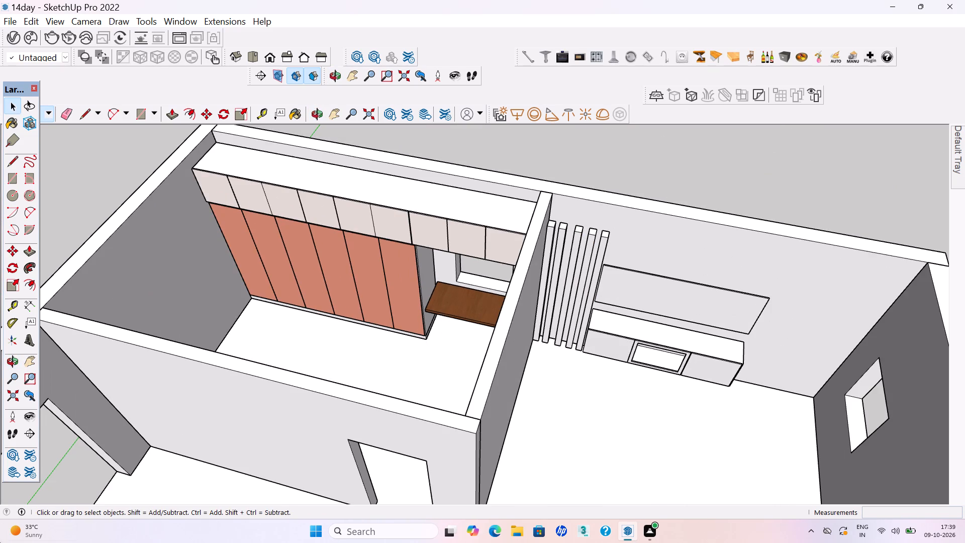